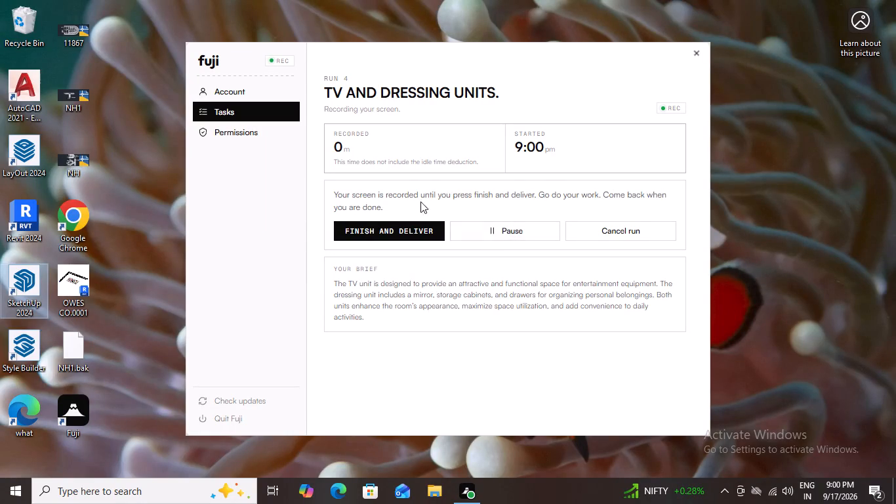
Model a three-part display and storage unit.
Launch SketchUp 2024 from the desktop to reach its welcome window.
double_click(28, 301)
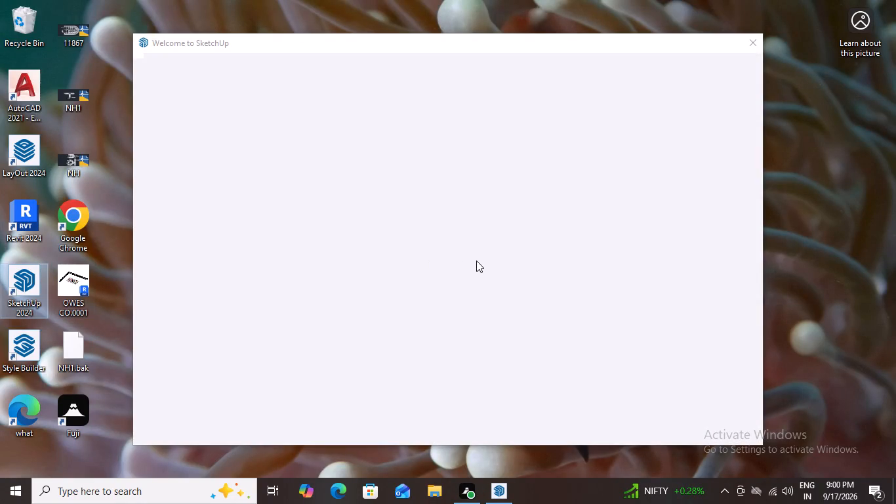
scroll(419, 199, "up", 1)
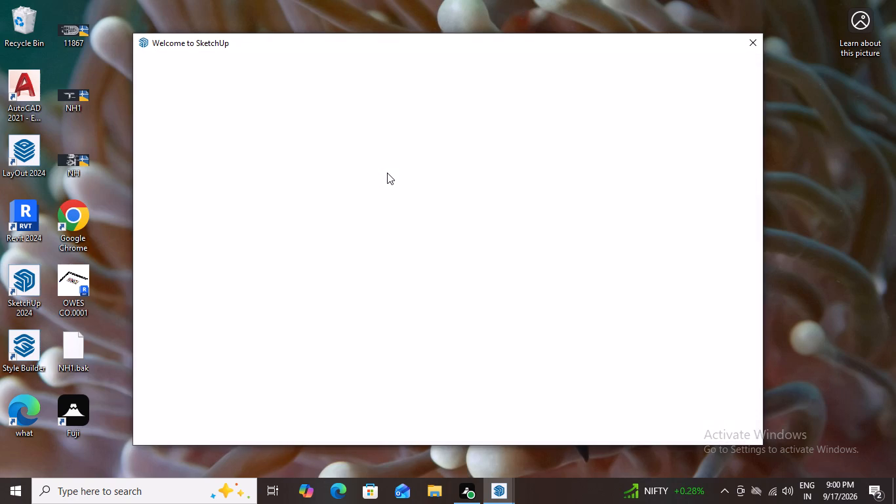
left_click(751, 42)
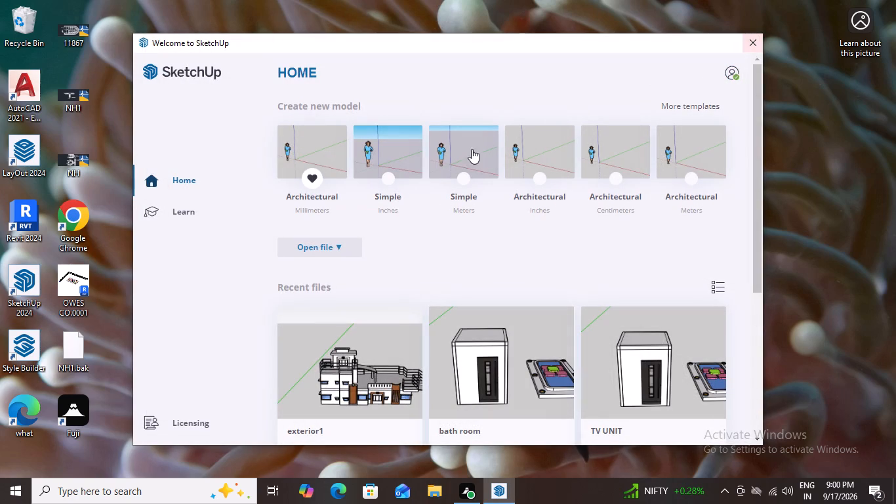
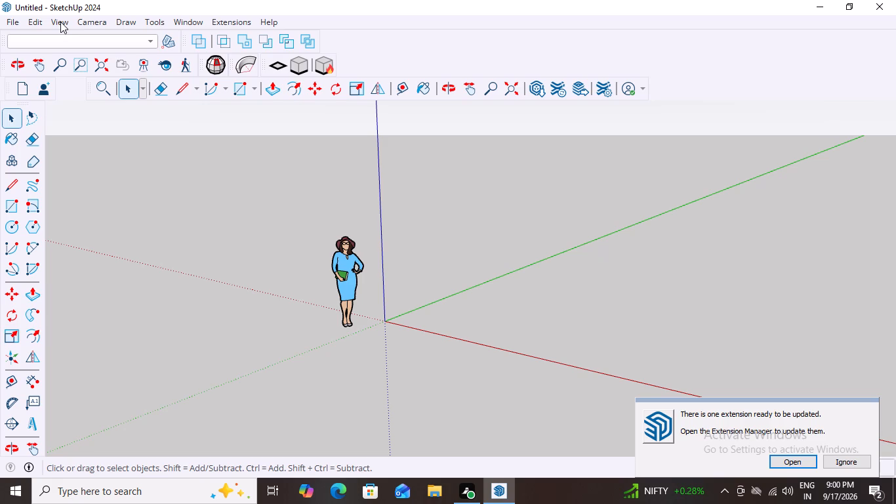
Set the model's length display precision to 1/4" in the architectural units settings.
left_click(184, 22)
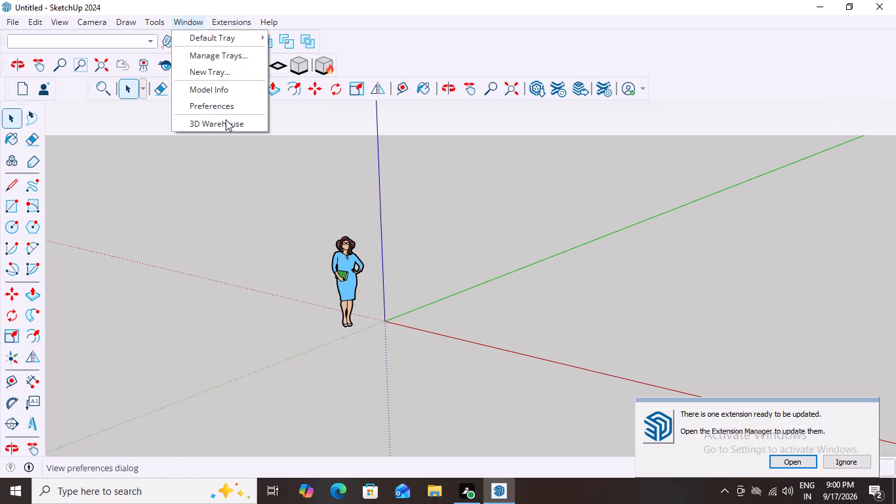
left_click(209, 87)
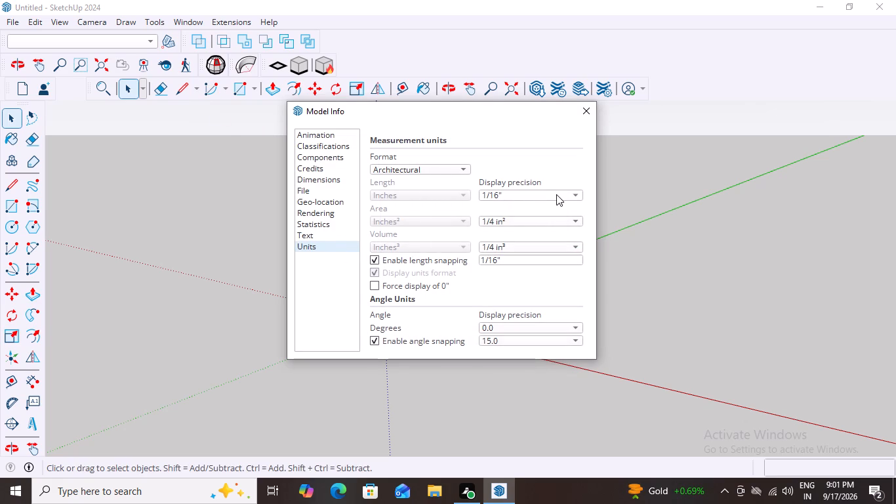
left_click(577, 194)
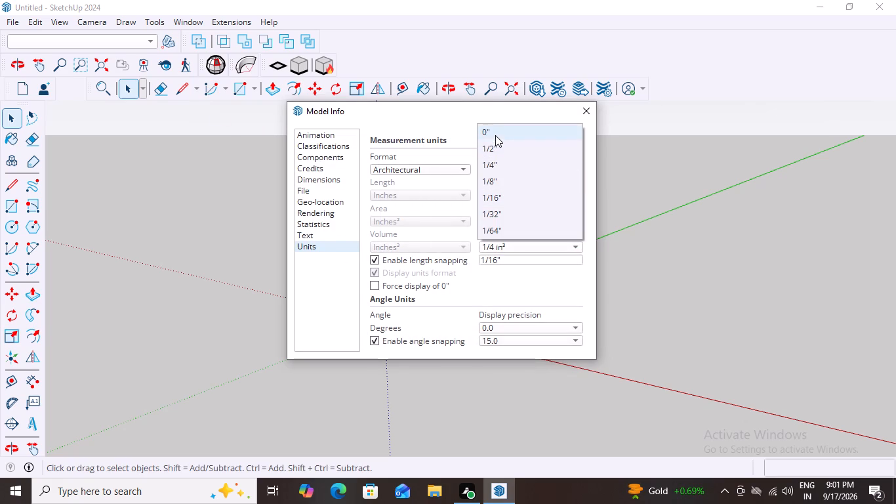
left_click(495, 135)
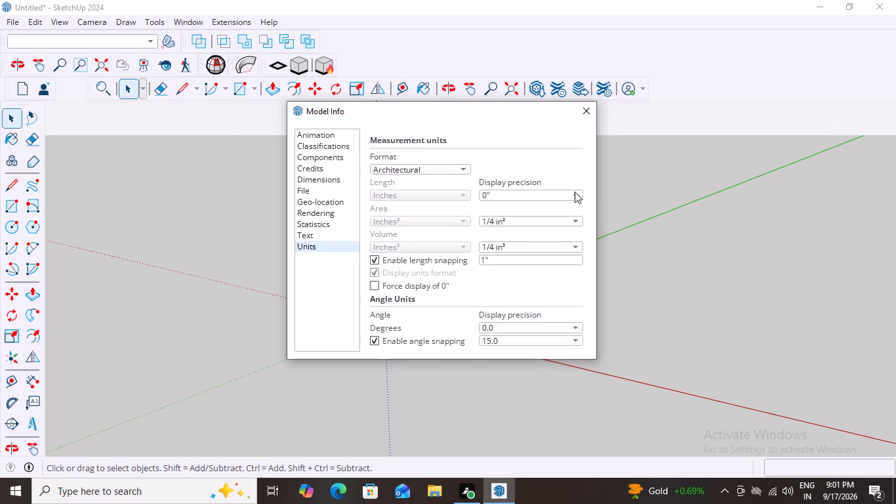
left_click(575, 191)
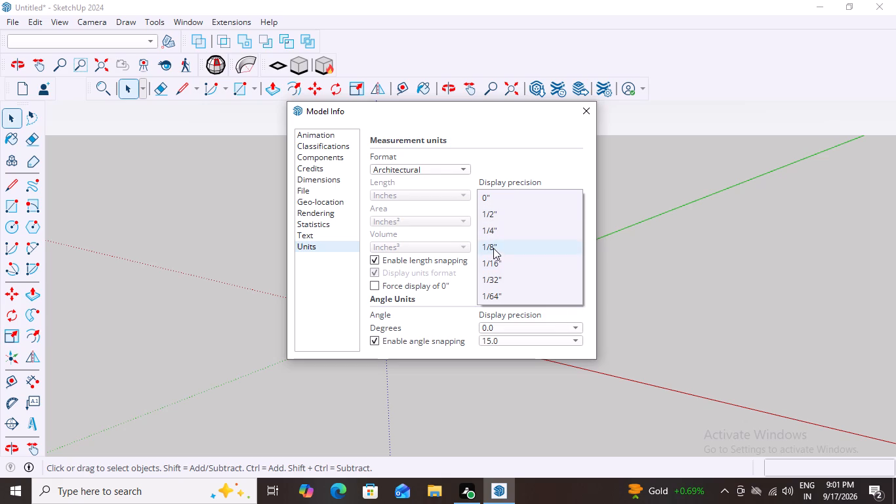
left_click(493, 248)
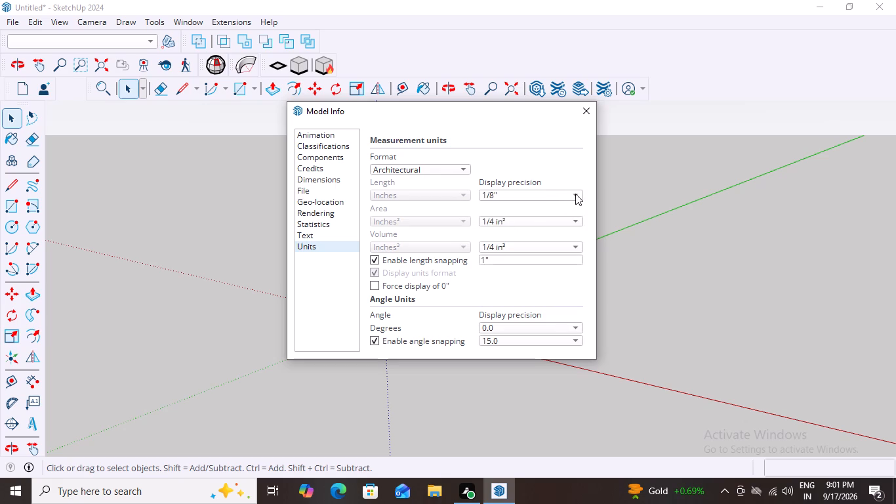
left_click(575, 194)
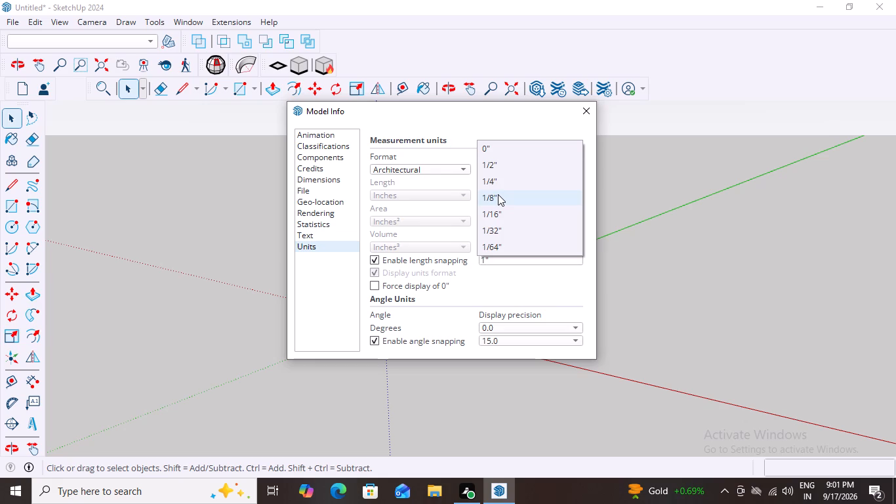
left_click(493, 182)
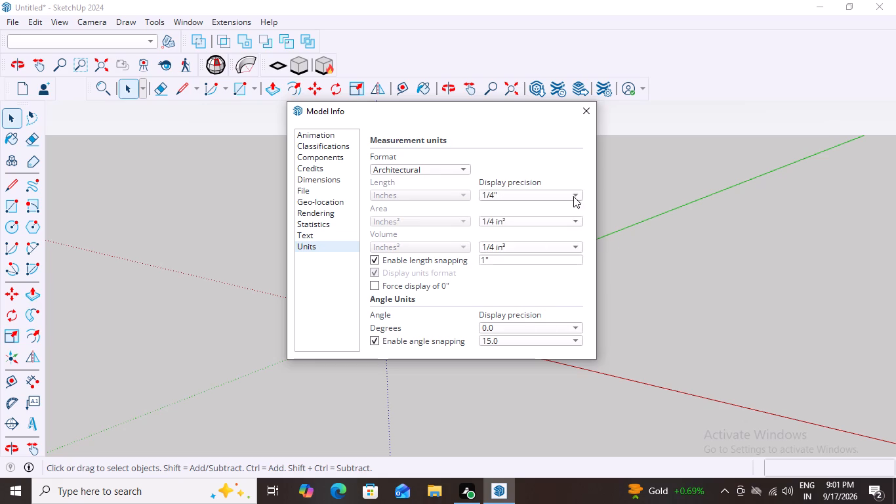
left_click(581, 109)
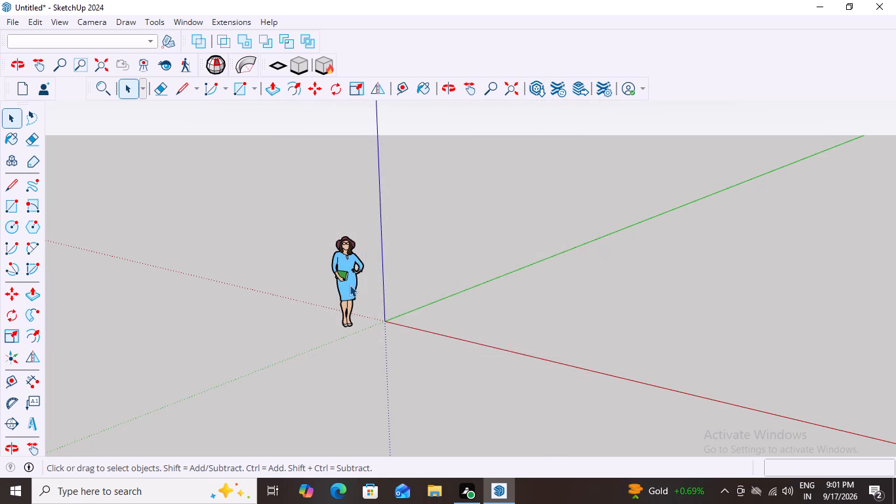
Delete the default human scale figure near the origin.
left_click(350, 285)
key("Delete")
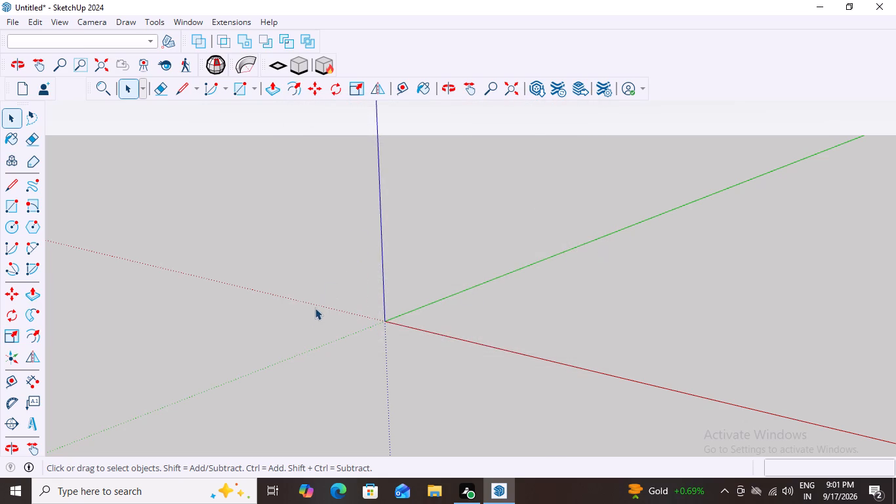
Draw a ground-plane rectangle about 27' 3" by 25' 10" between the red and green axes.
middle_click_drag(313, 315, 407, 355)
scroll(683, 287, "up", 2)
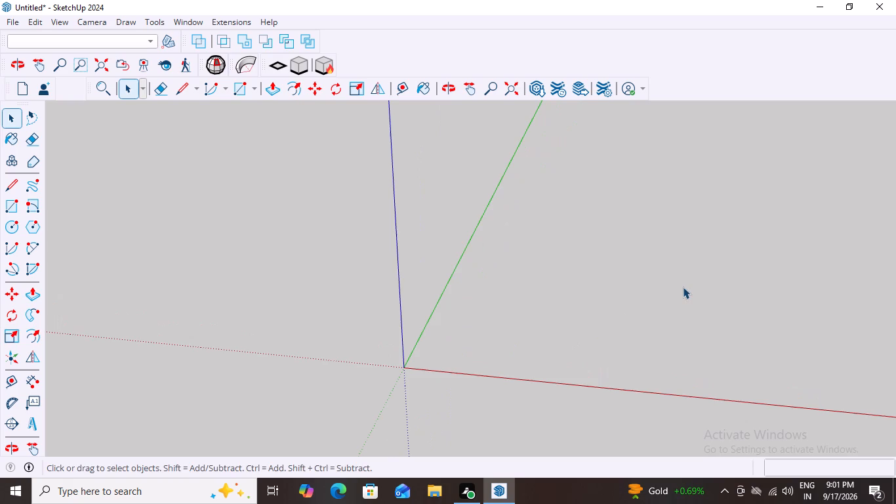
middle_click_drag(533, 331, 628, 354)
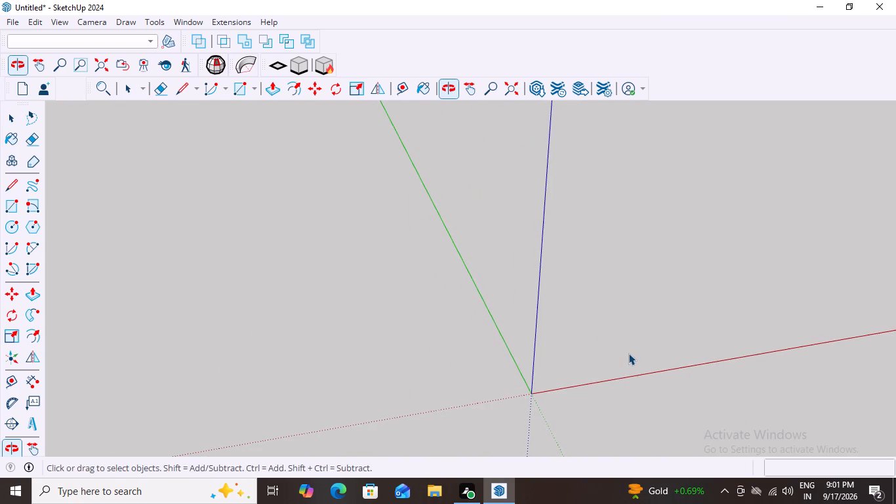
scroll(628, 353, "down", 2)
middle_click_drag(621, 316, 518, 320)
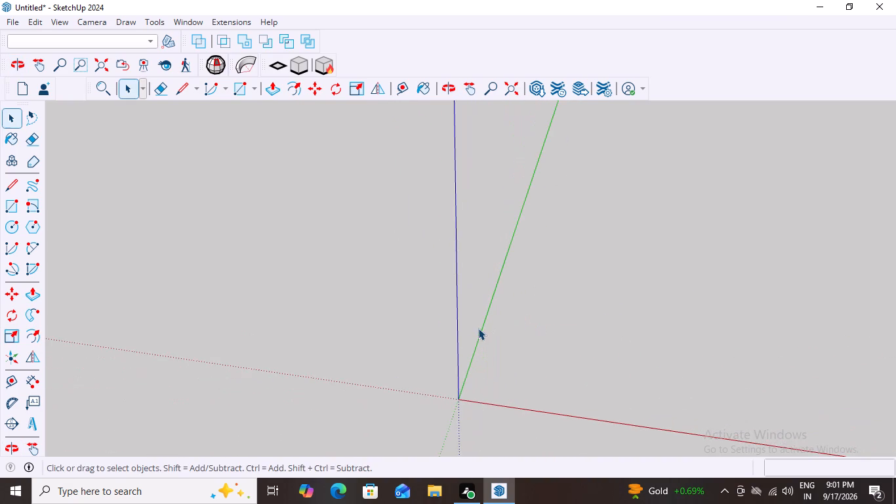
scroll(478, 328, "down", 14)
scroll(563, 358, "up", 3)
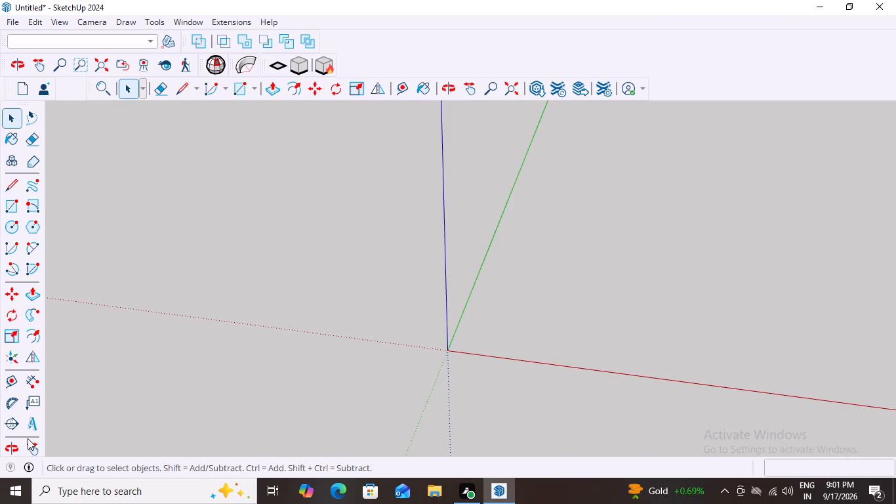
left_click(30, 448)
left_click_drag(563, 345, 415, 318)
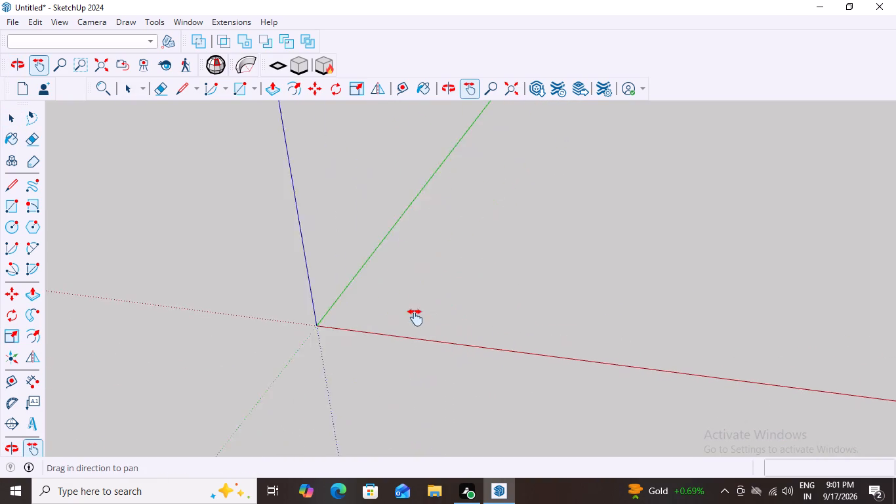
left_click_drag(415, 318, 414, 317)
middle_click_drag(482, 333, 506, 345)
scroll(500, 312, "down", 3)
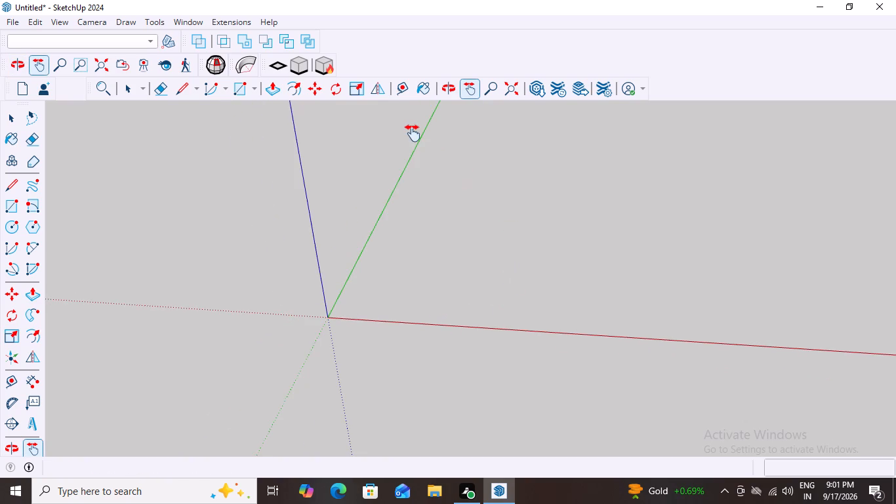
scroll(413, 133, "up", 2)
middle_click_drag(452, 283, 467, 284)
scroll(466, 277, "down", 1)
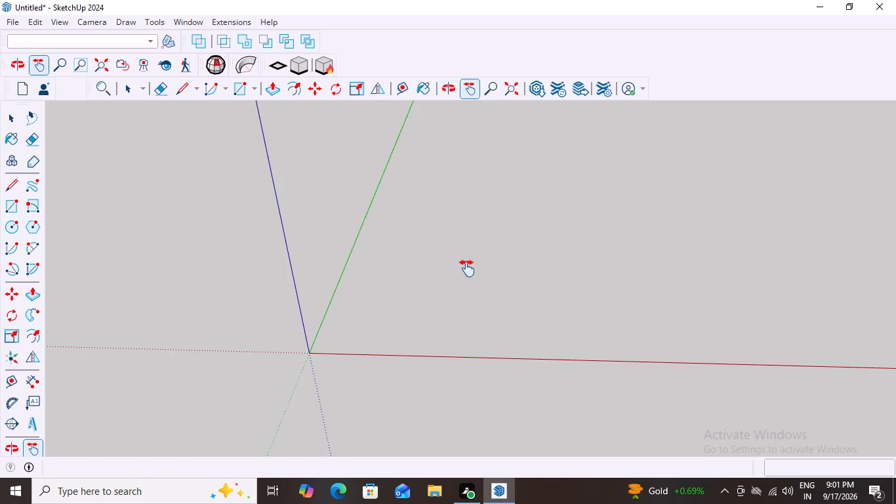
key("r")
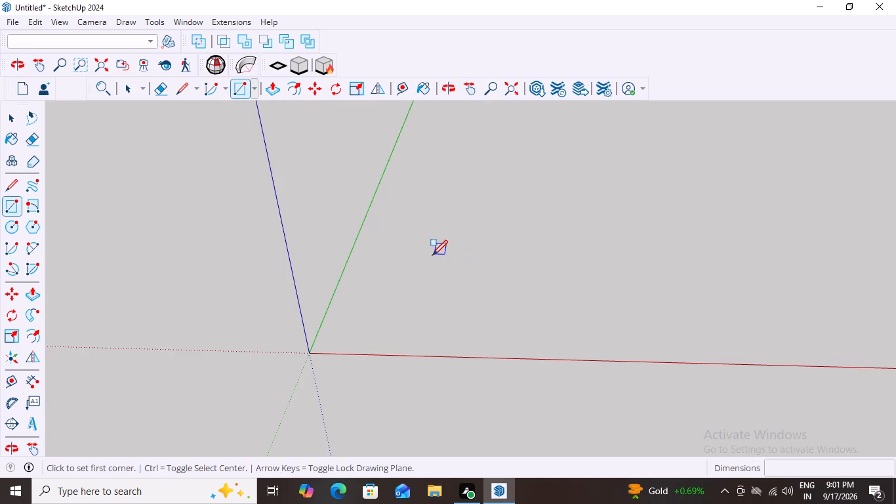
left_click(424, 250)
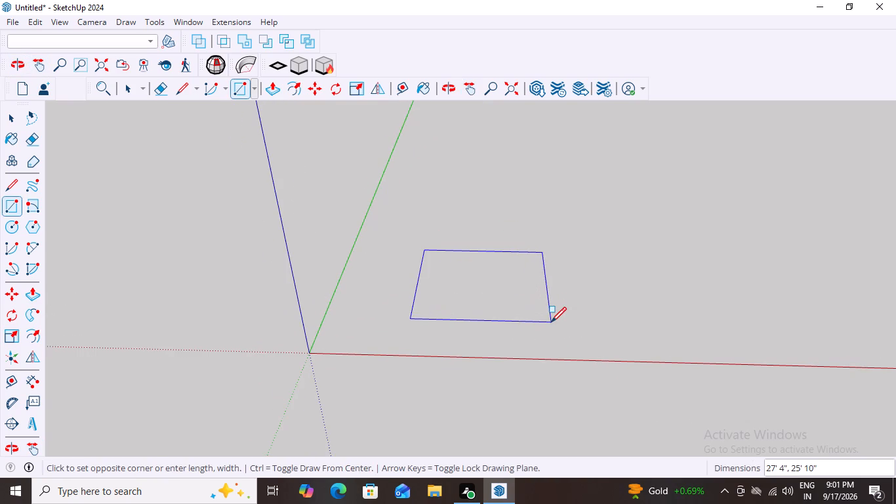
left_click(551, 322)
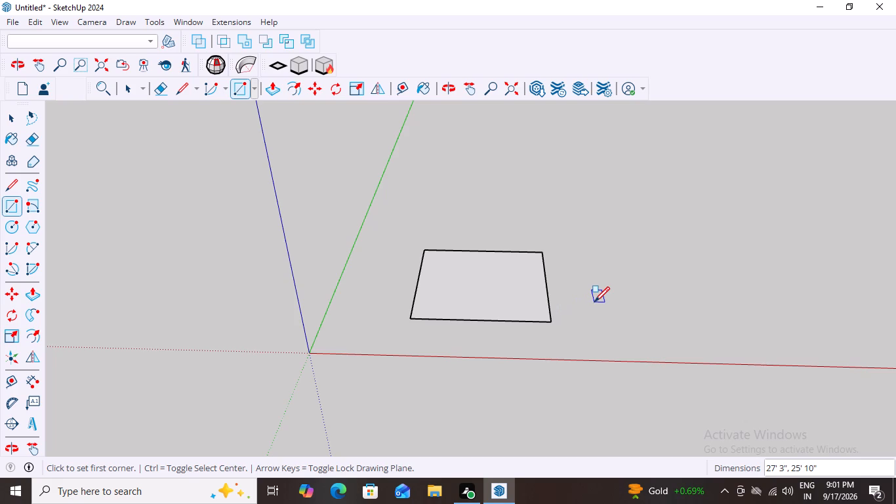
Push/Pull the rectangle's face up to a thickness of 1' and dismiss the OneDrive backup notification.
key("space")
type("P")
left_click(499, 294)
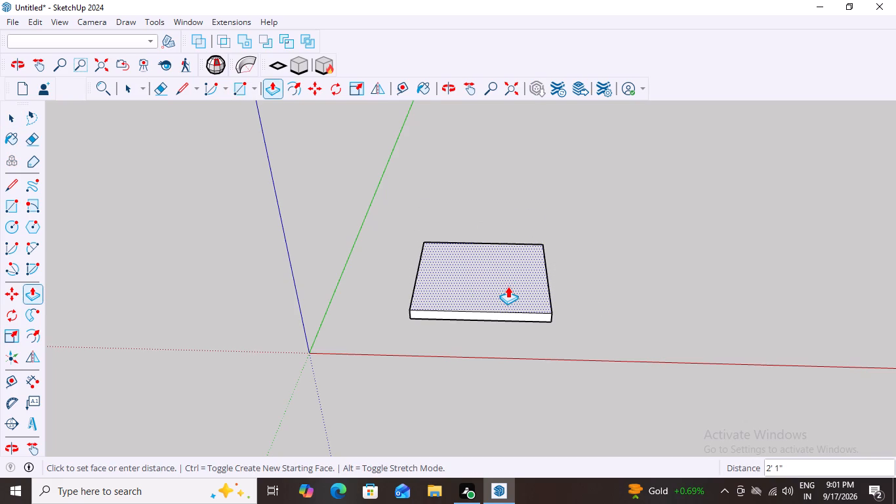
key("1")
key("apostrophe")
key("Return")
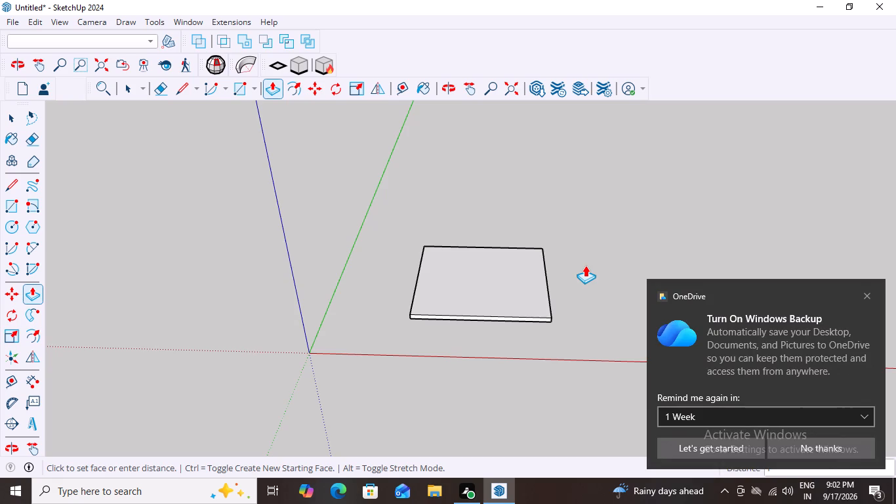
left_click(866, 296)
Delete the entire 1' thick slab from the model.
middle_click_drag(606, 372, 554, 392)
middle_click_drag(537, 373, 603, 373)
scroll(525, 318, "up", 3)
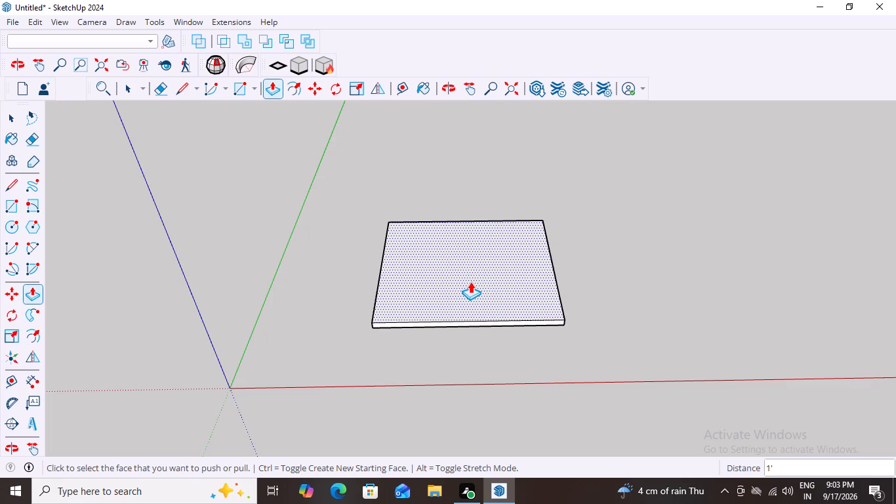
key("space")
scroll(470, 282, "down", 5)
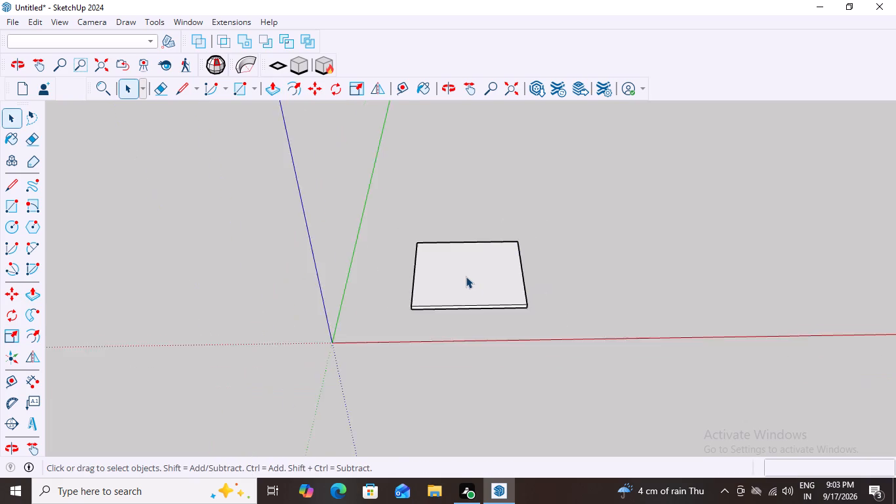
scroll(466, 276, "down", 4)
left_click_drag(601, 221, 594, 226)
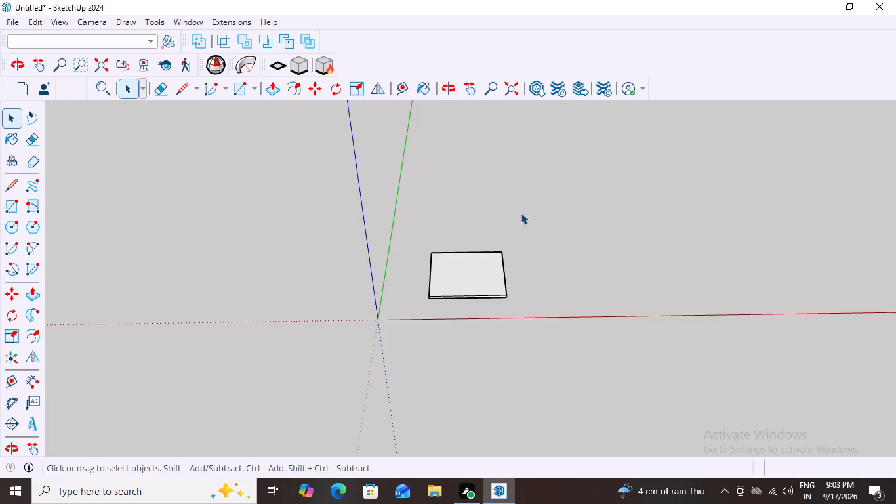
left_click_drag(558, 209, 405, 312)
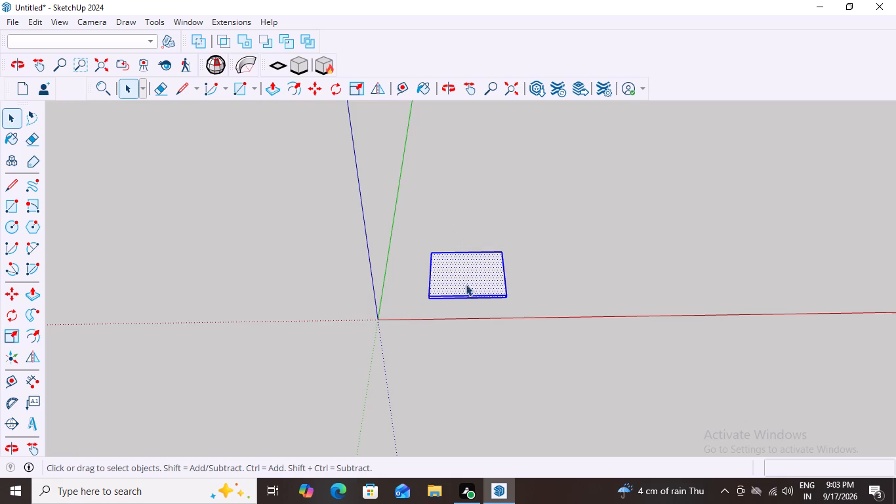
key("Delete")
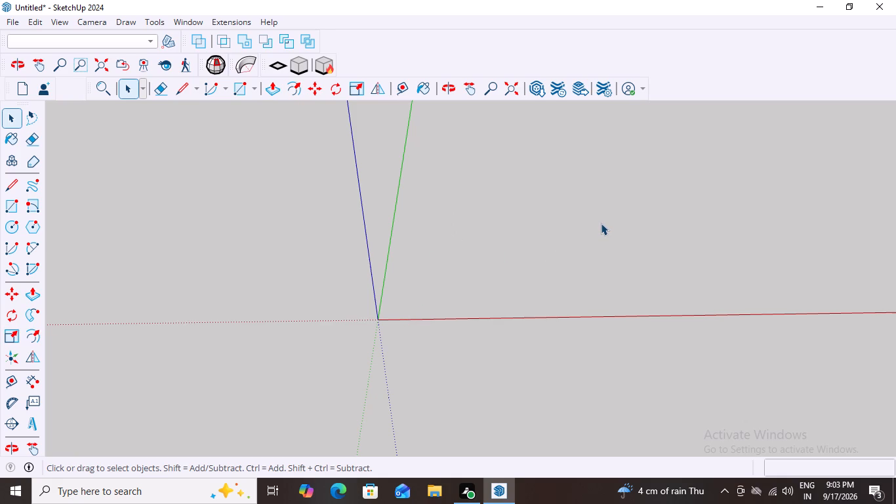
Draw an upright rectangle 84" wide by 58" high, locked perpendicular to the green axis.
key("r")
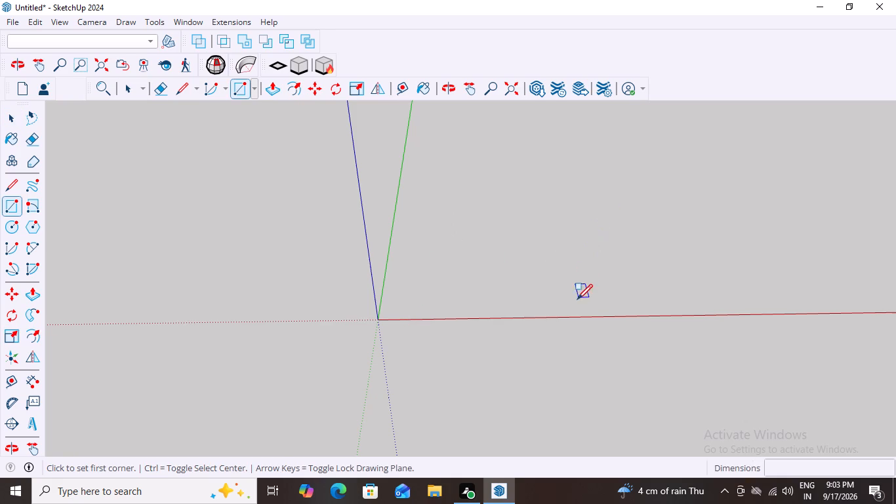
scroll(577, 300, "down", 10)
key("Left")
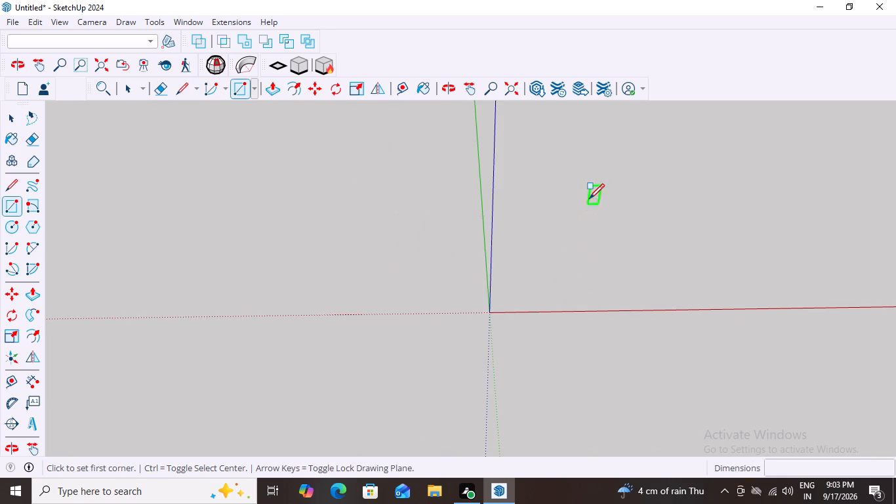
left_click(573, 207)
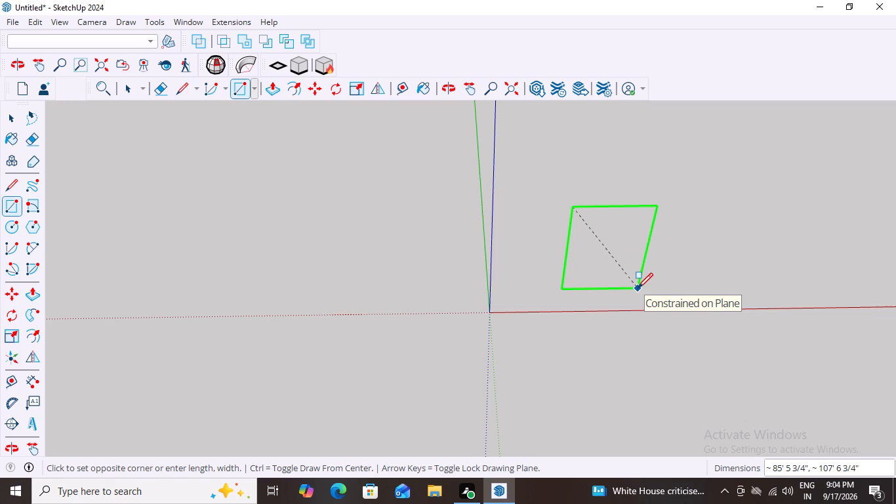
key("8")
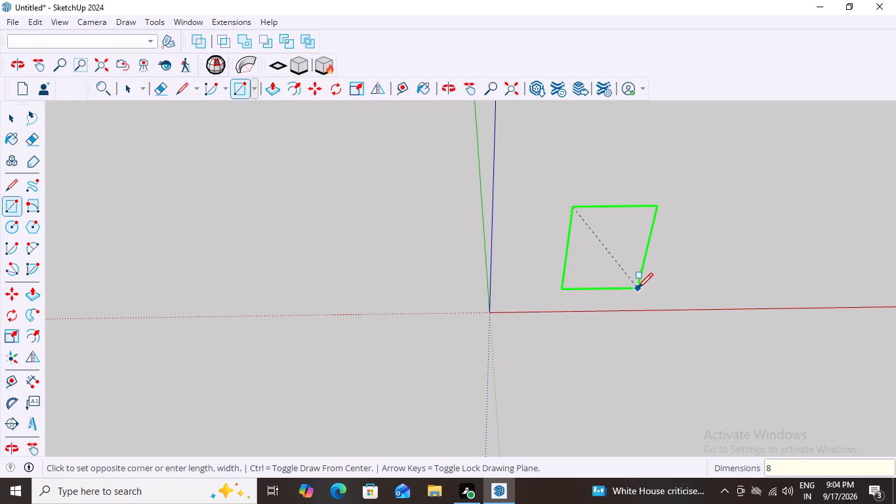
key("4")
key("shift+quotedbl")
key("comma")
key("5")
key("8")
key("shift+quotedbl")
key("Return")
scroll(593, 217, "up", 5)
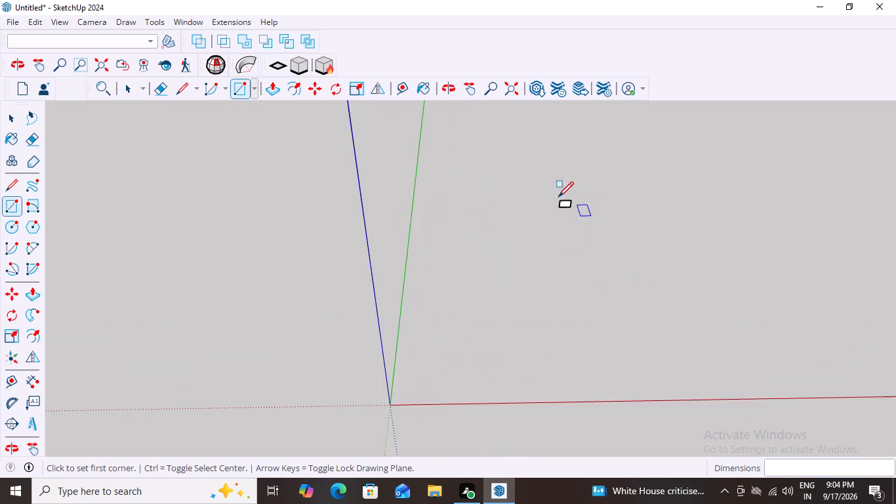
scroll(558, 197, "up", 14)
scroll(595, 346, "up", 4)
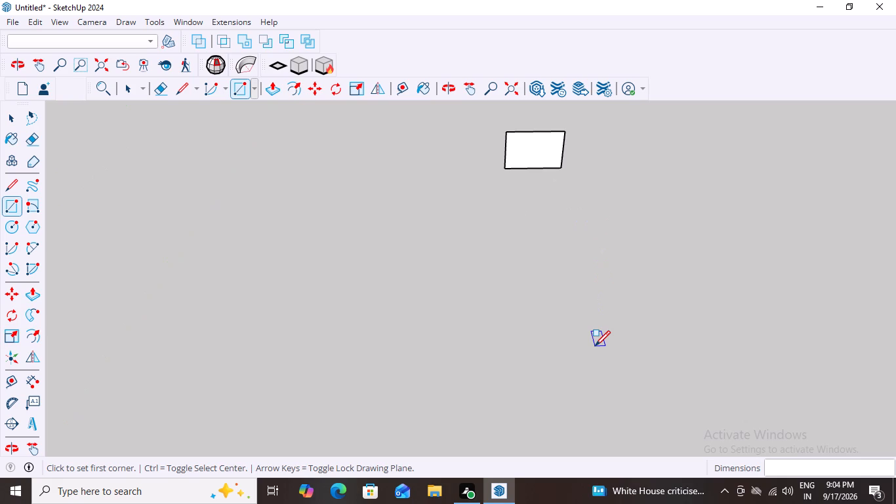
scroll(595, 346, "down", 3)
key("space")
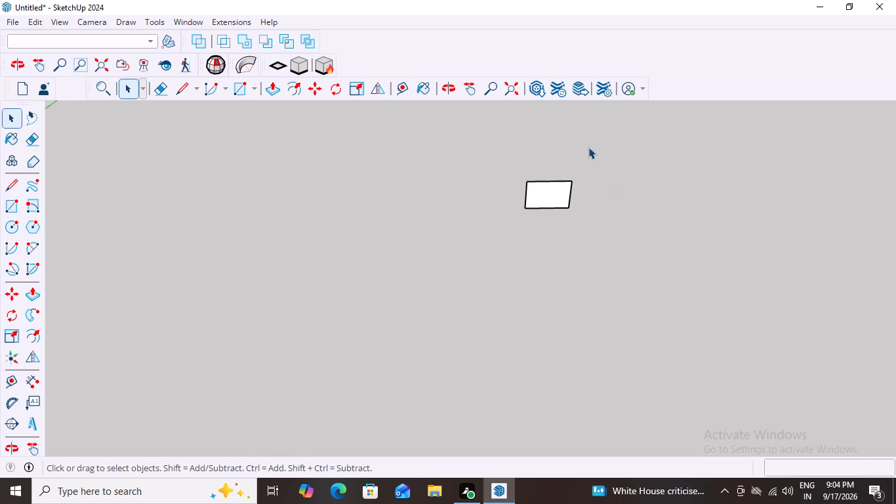
Check the lengths of the upright rectangle's top edge and adjoining side edge with the Dimension tool, placing no dimensions.
scroll(588, 147, "up", 12)
scroll(550, 192, "up", 2)
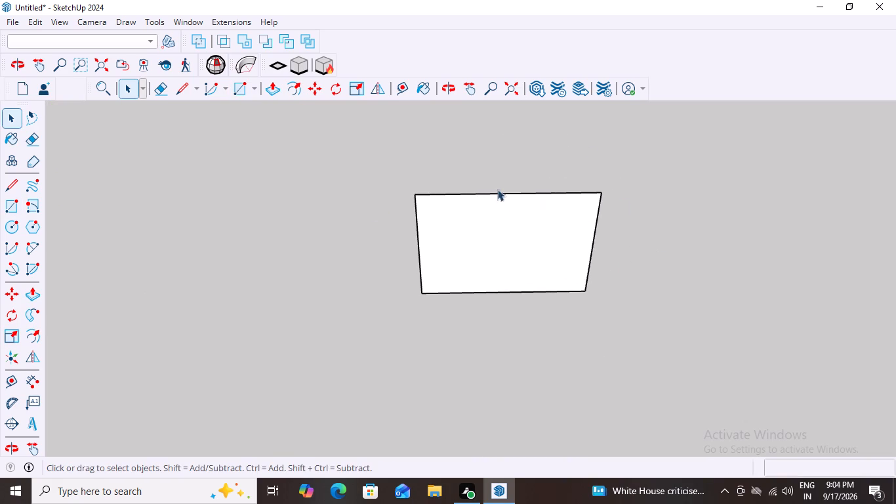
left_click(27, 378)
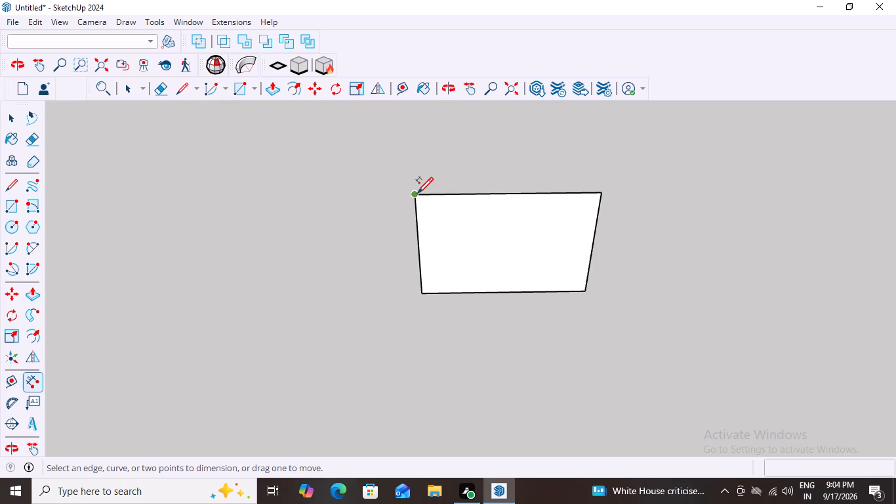
left_click(417, 192)
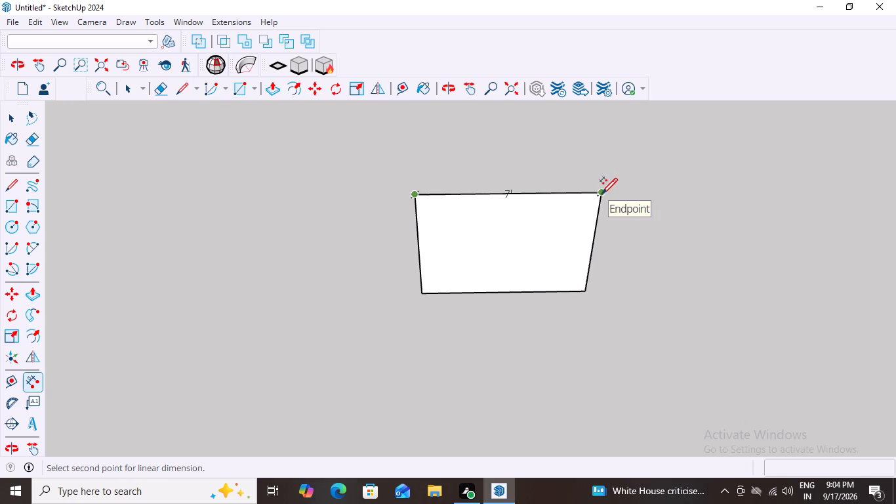
key("Escape")
left_click(601, 192)
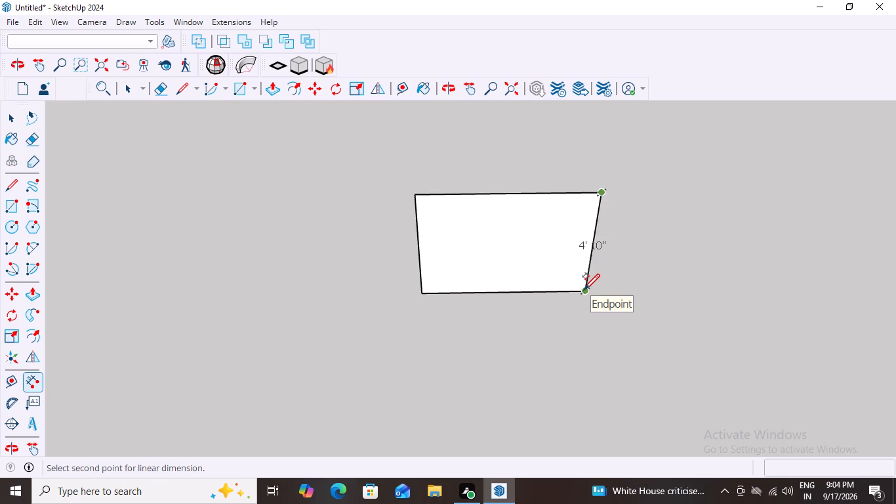
key("Escape")
key("space")
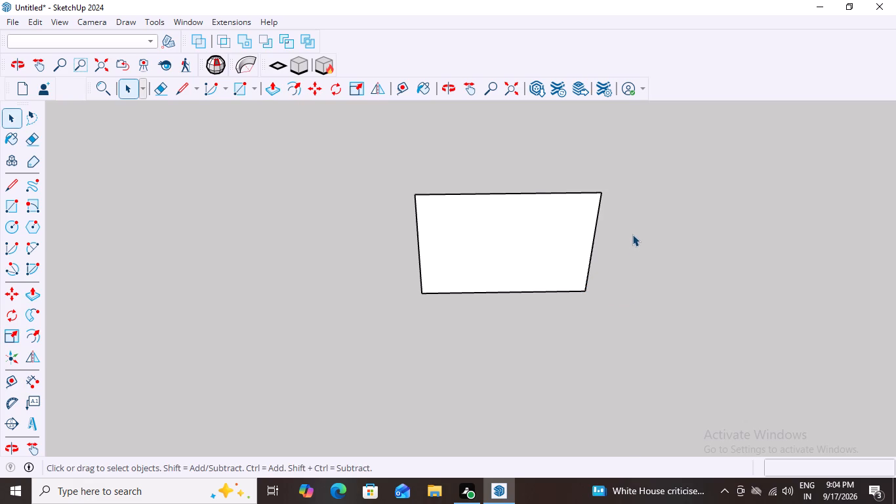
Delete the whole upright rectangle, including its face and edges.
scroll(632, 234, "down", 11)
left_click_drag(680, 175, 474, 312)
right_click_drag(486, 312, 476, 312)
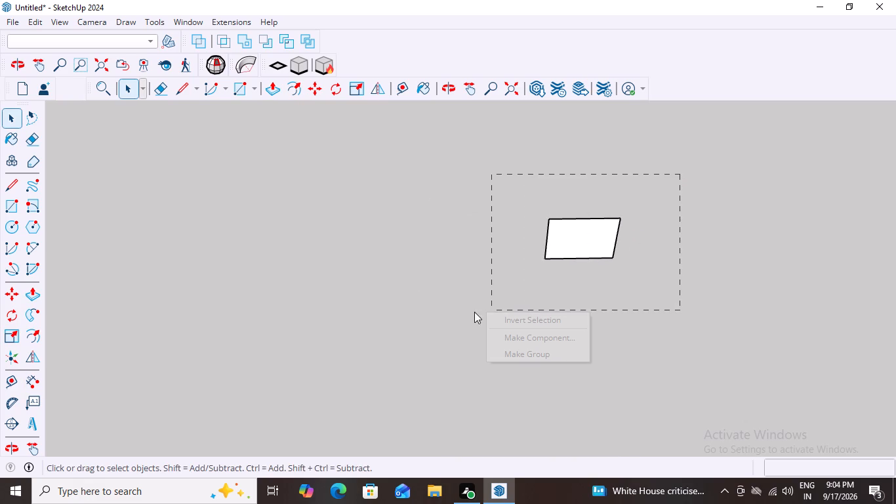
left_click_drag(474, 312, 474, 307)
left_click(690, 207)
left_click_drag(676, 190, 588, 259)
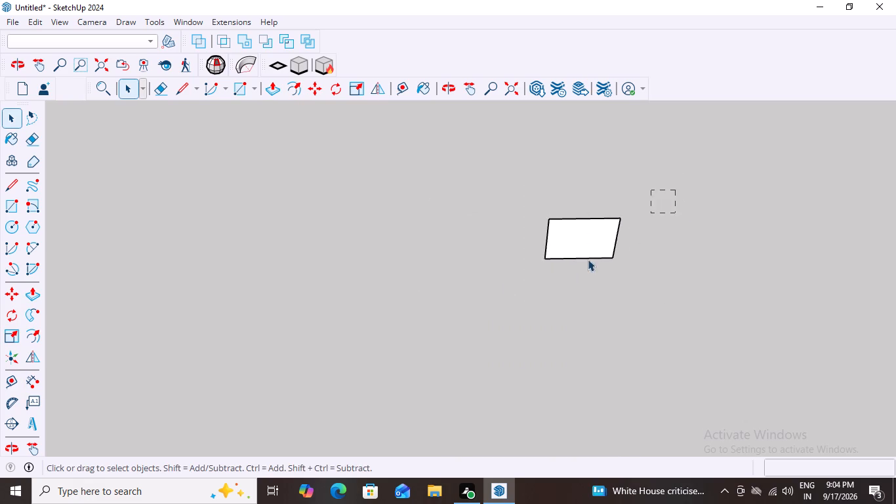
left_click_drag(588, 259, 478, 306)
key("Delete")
Draw an upright rectangle 58" wide by 84" high, locked perpendicular to the green axis.
scroll(466, 312, "down", 4)
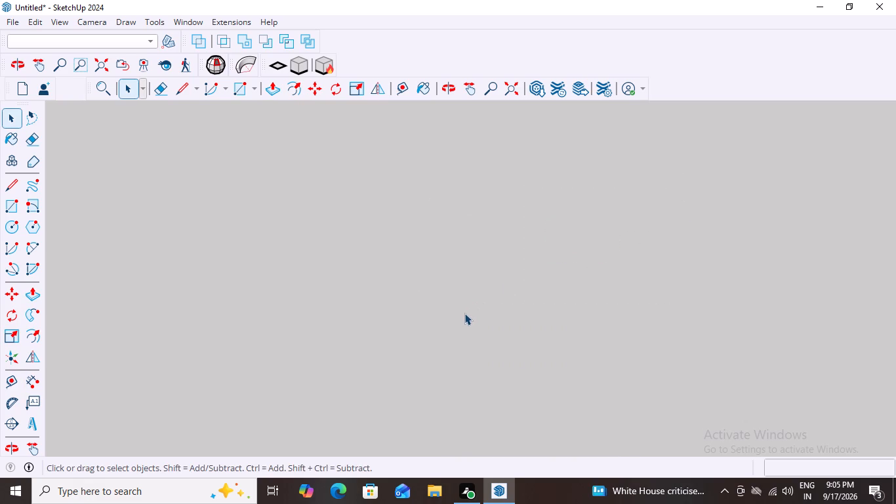
scroll(464, 313, "down", 6)
key("r")
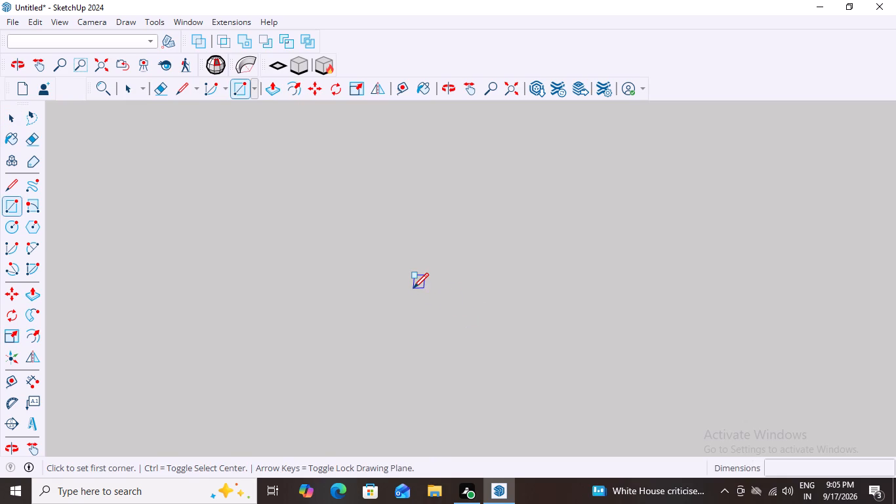
key("Left")
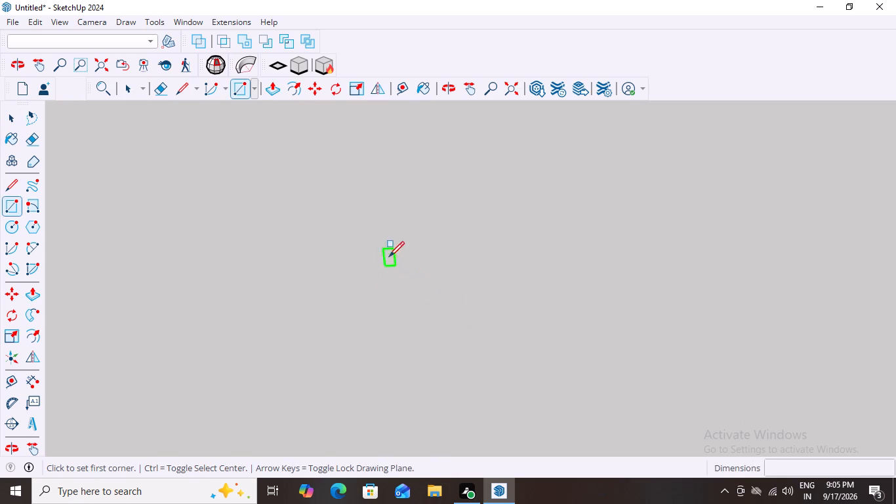
left_click(385, 217)
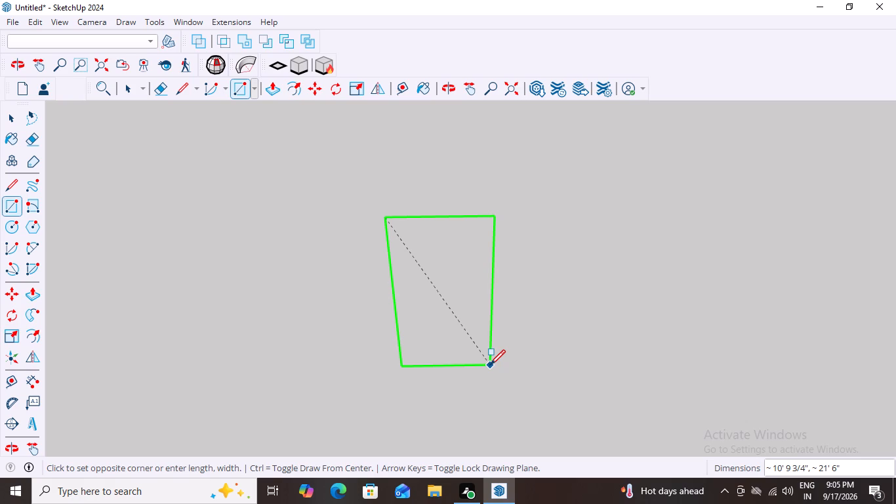
key("Right")
scroll(490, 365, "down", 8)
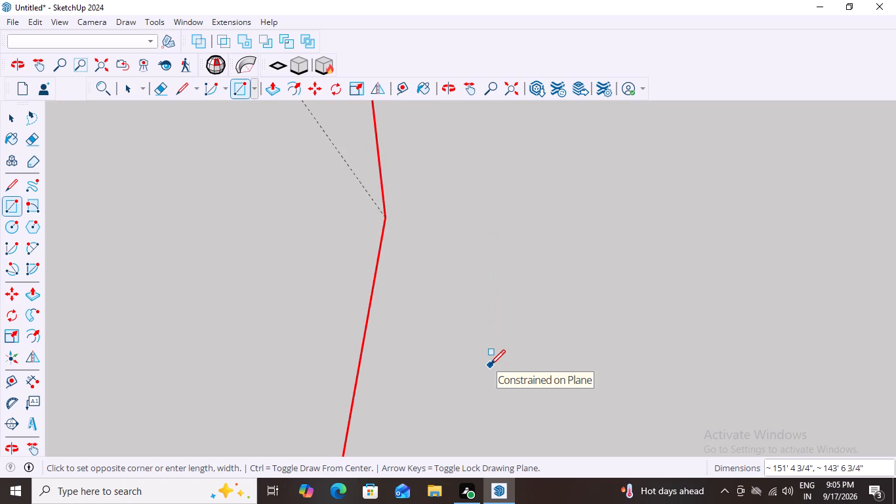
scroll(490, 365, "down", 10)
key("Left")
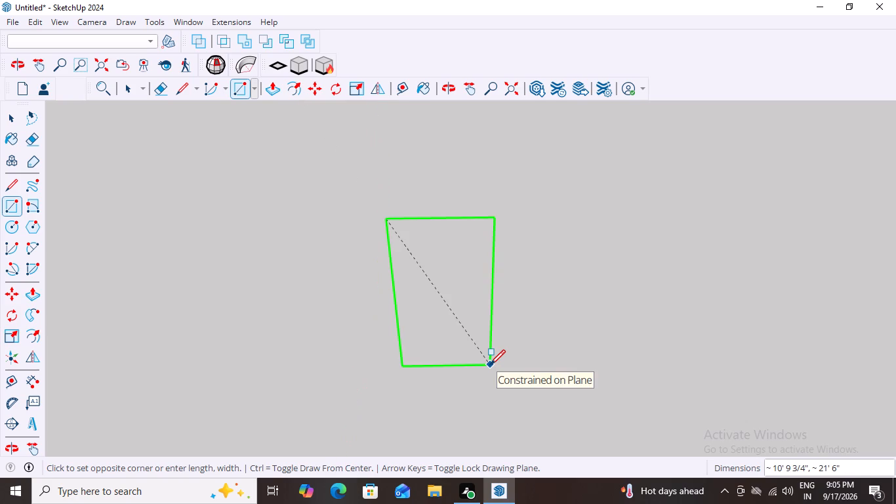
key("Down")
key("Up")
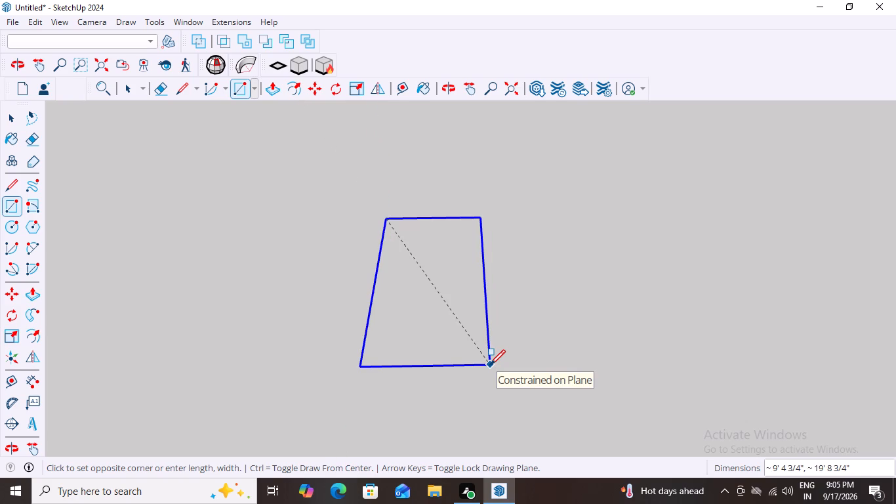
key("Left")
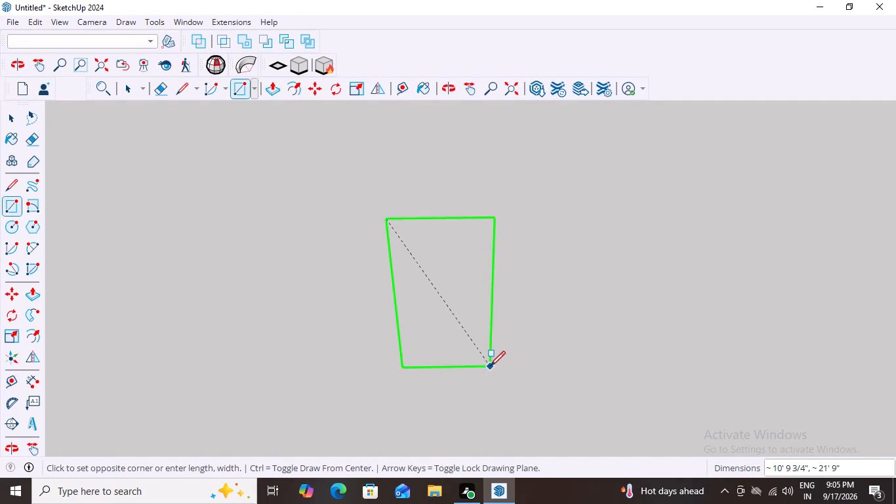
key("5")
type("8\"")
key("comma")
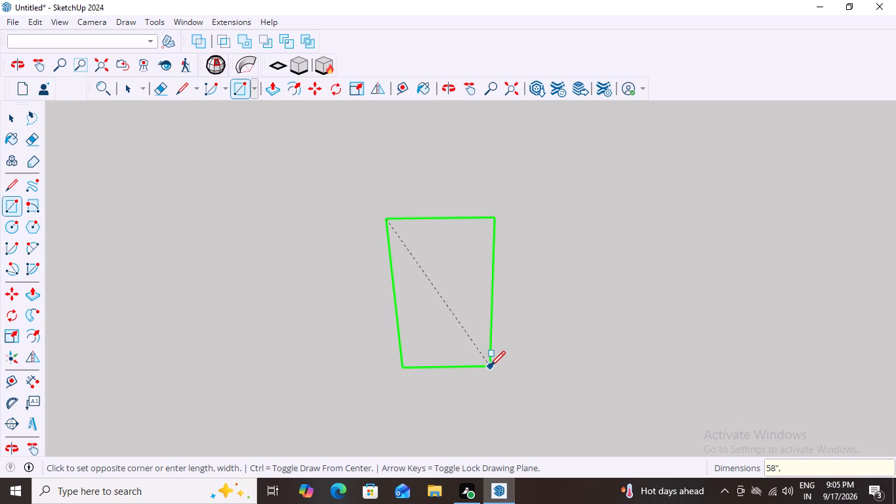
key("8")
key("4")
key("shift+quotedbl")
key("Return")
key("space")
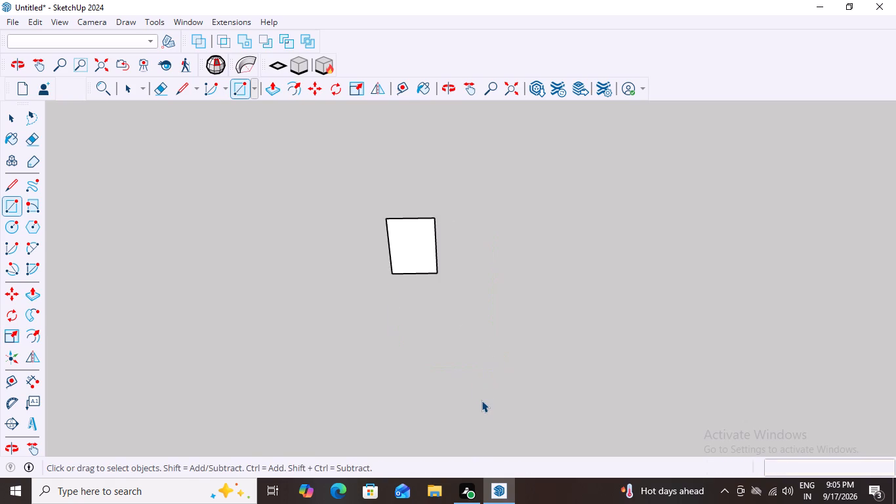
Examine the upright rectangle with the whole model fitted in view.
scroll(480, 398, "down", 8)
scroll(523, 308, "down", 8)
scroll(472, 340, "up", 3)
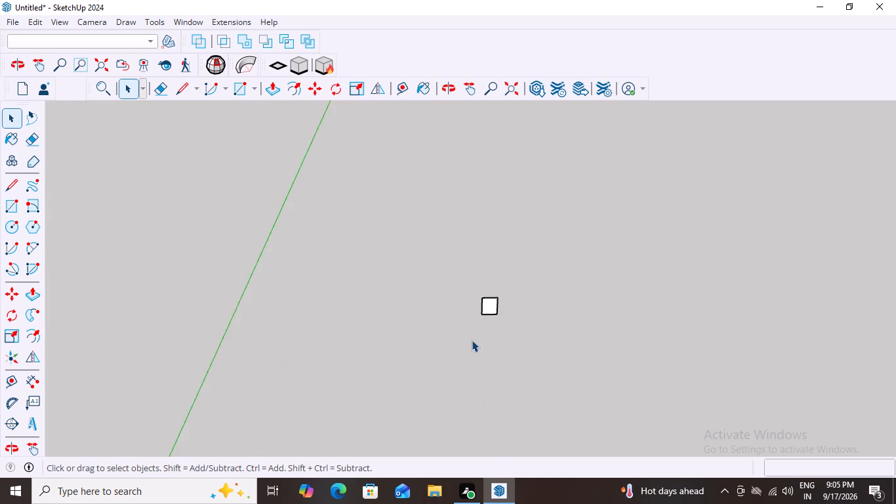
scroll(472, 340, "up", 5)
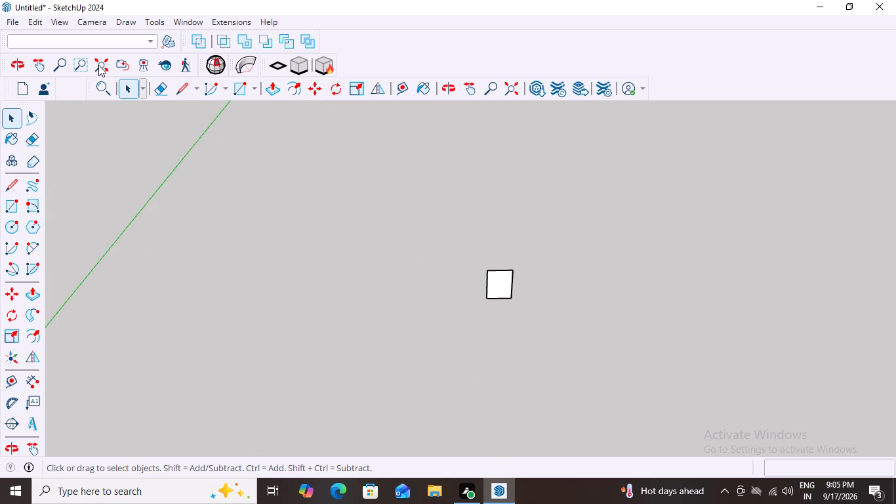
left_click(98, 65)
scroll(311, 226, "down", 6)
scroll(350, 310, "down", 3)
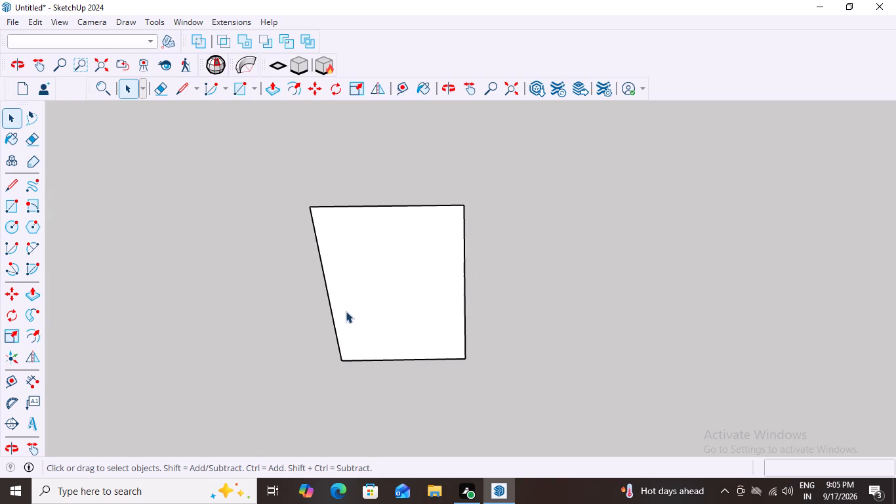
Examine the upright rectangle from several angles and distances, including its position relative to the model axes.
scroll(294, 217, "down", 3)
middle_click_drag(405, 176, 422, 175)
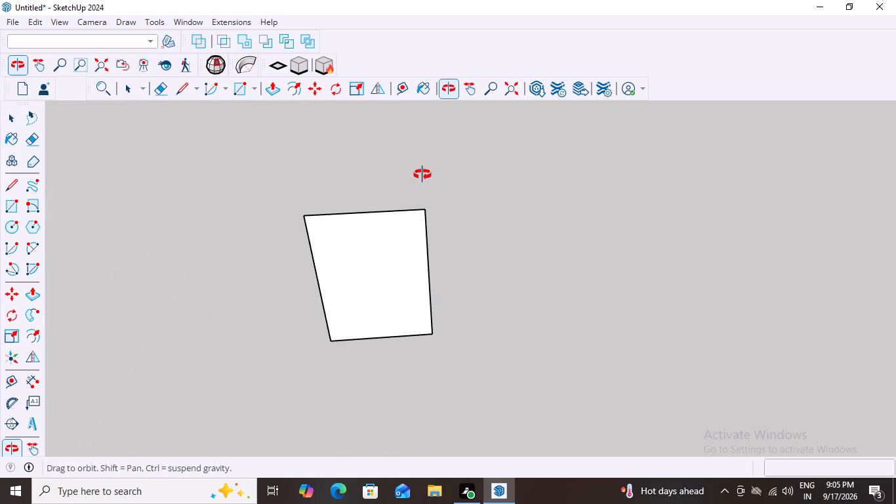
middle_click_drag(422, 175, 392, 171)
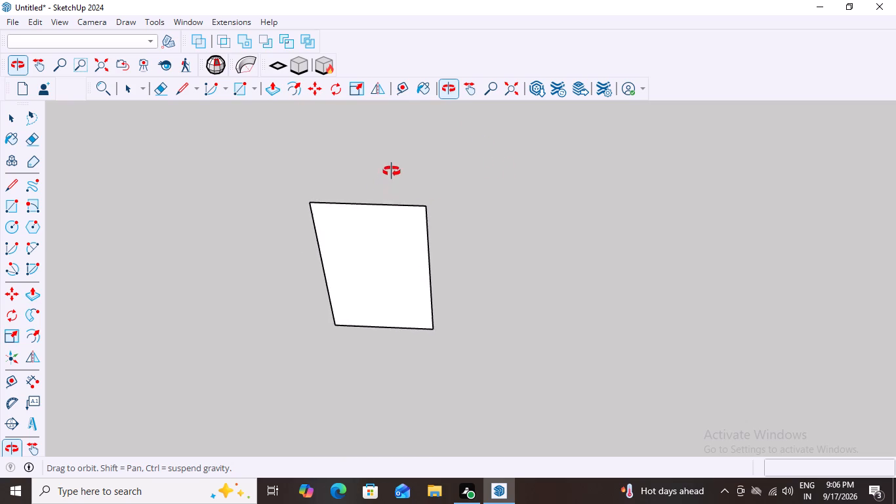
middle_click_drag(392, 171, 415, 138)
scroll(418, 182, "down", 20)
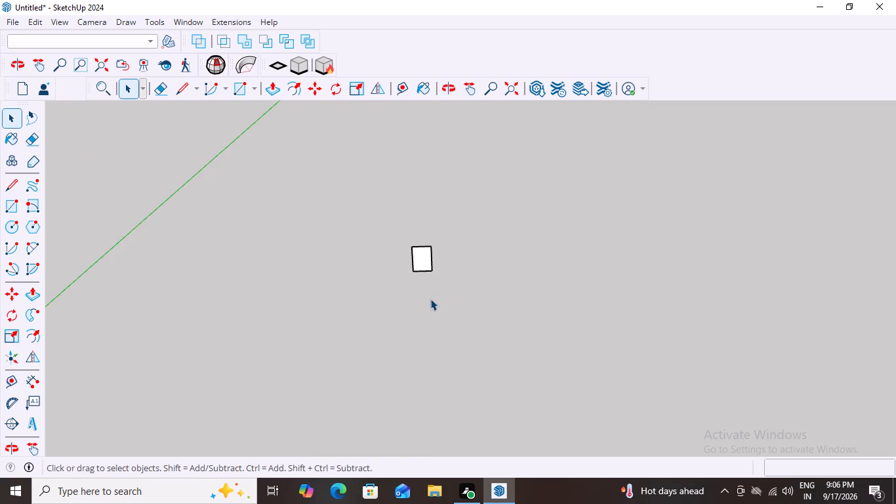
scroll(430, 301, "down", 4)
scroll(413, 268, "up", 12)
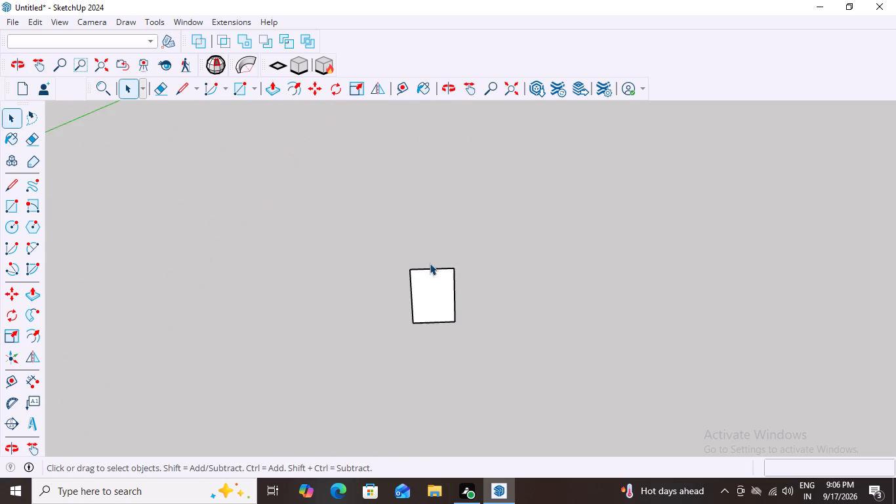
scroll(430, 263, "up", 15)
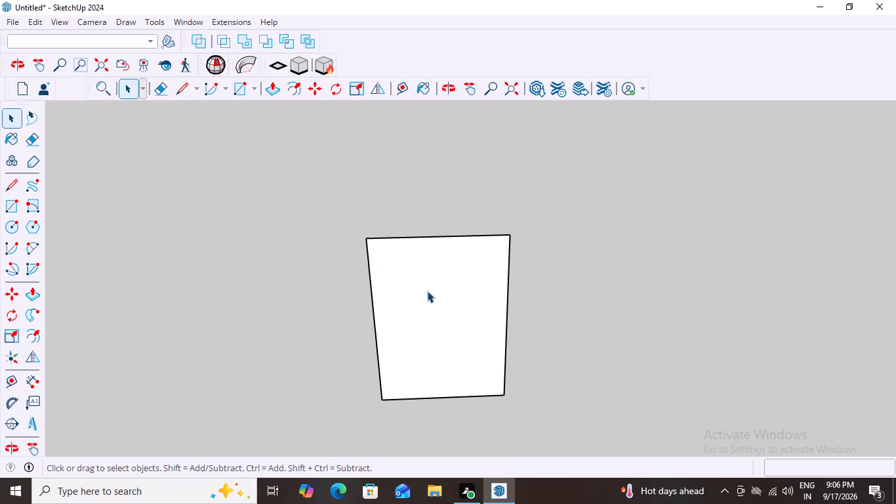
scroll(427, 291, "down", 20)
scroll(427, 291, "down", 4)
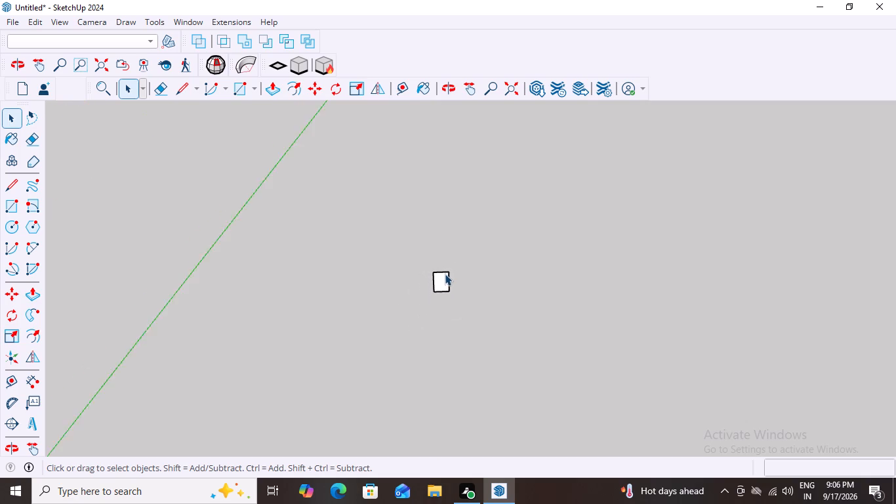
scroll(445, 274, "down", 16)
middle_click(445, 274)
scroll(465, 276, "up", 4)
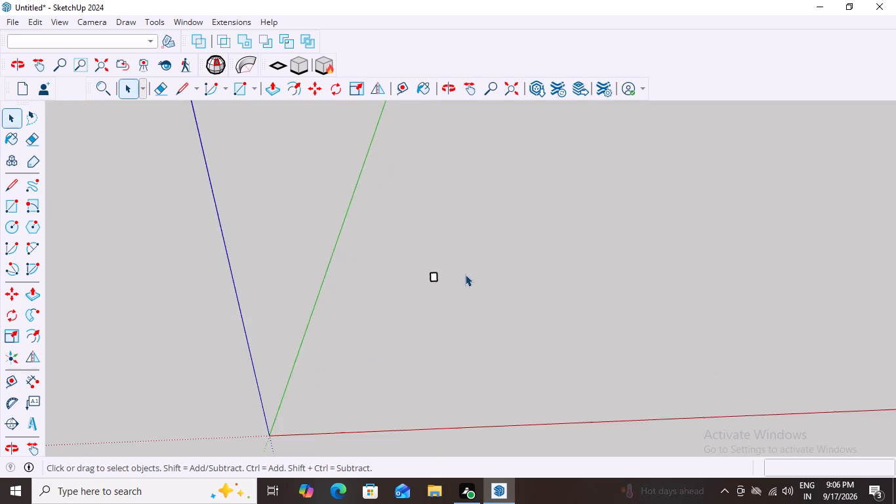
scroll(434, 299, "up", 8)
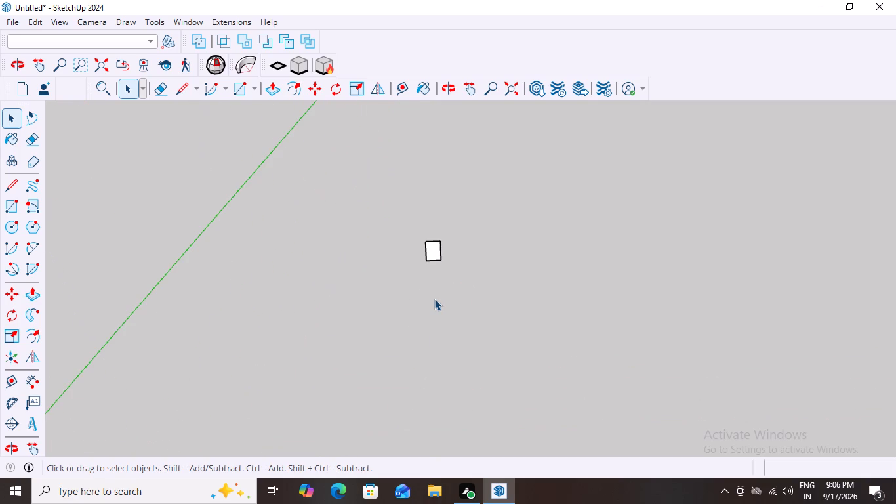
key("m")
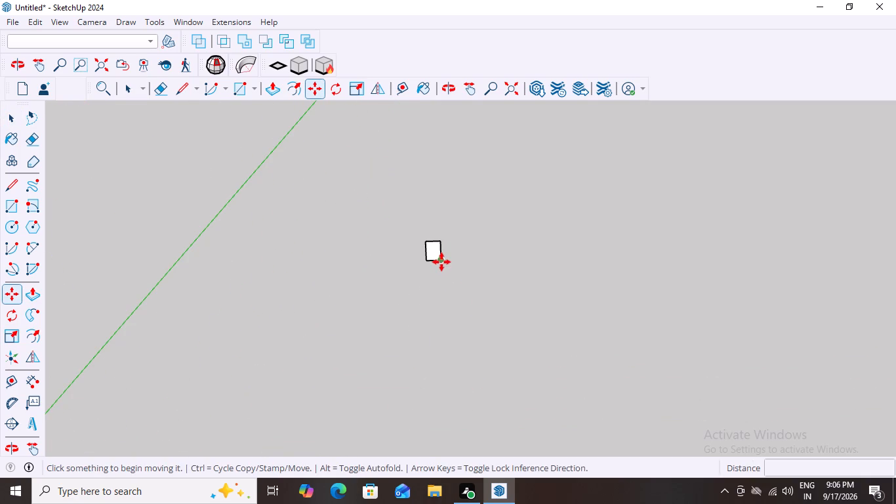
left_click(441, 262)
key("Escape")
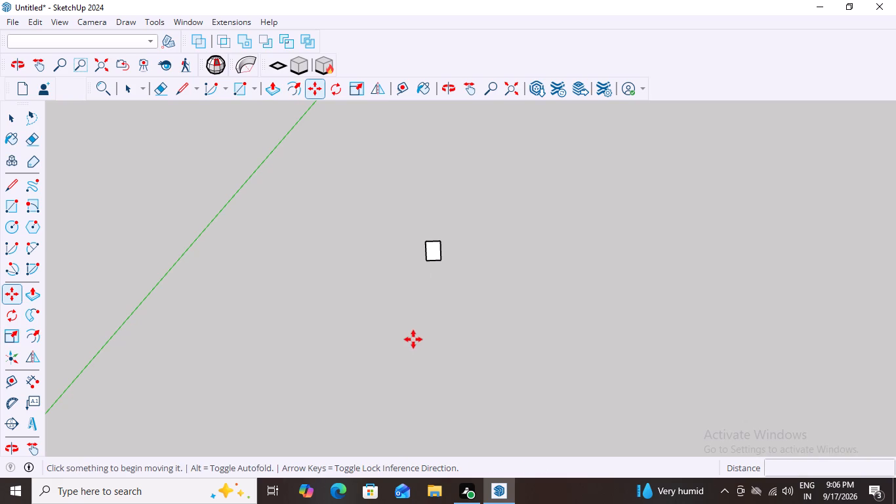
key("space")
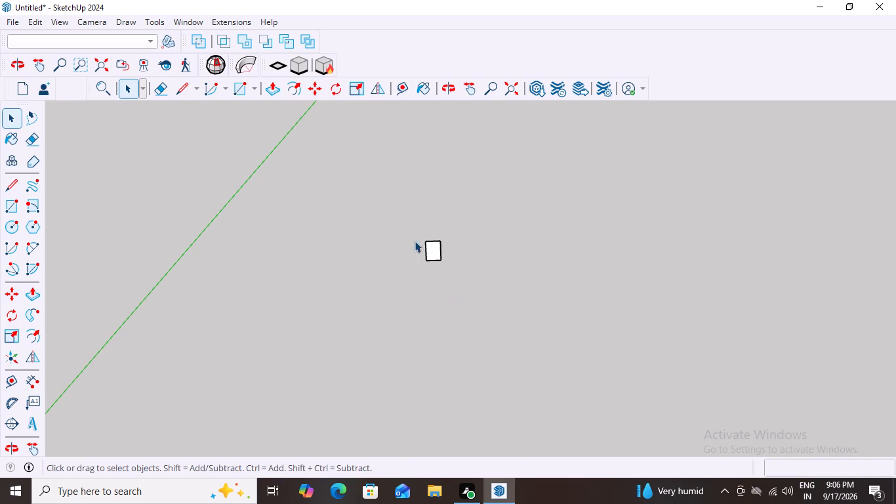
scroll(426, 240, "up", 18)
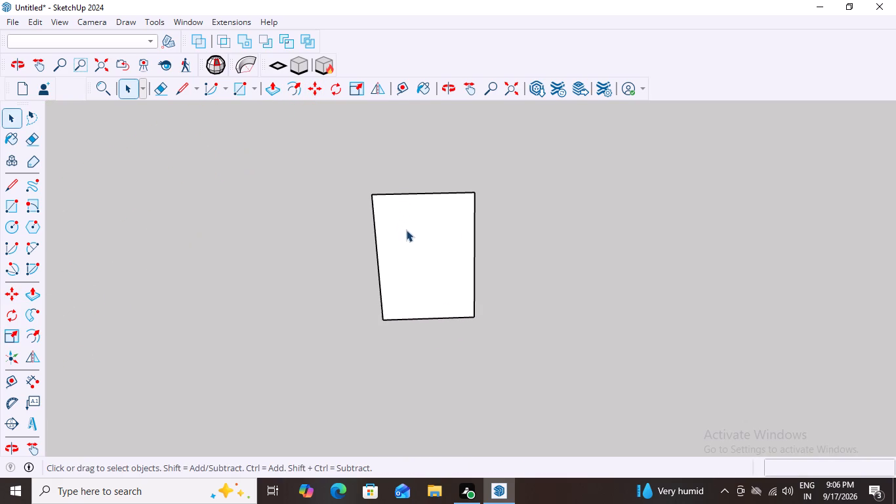
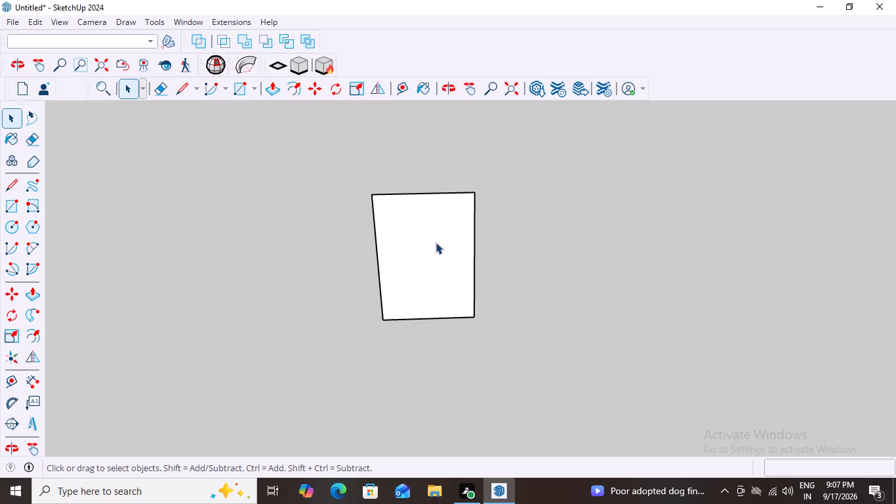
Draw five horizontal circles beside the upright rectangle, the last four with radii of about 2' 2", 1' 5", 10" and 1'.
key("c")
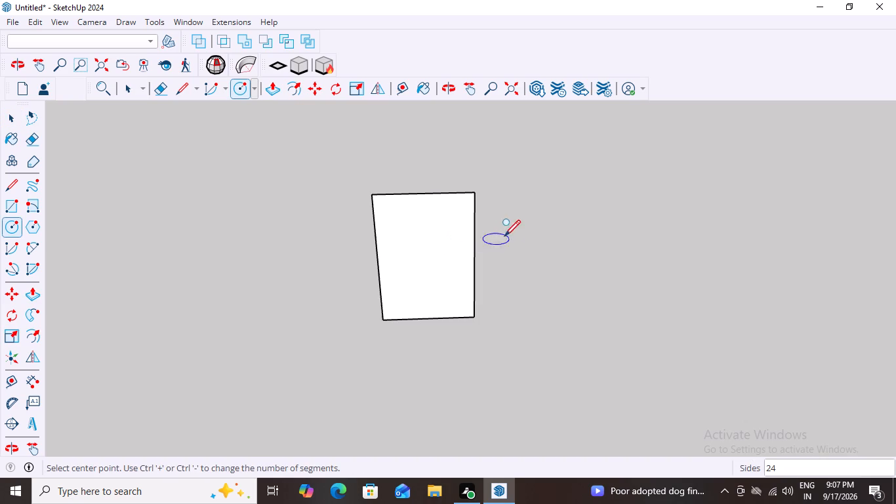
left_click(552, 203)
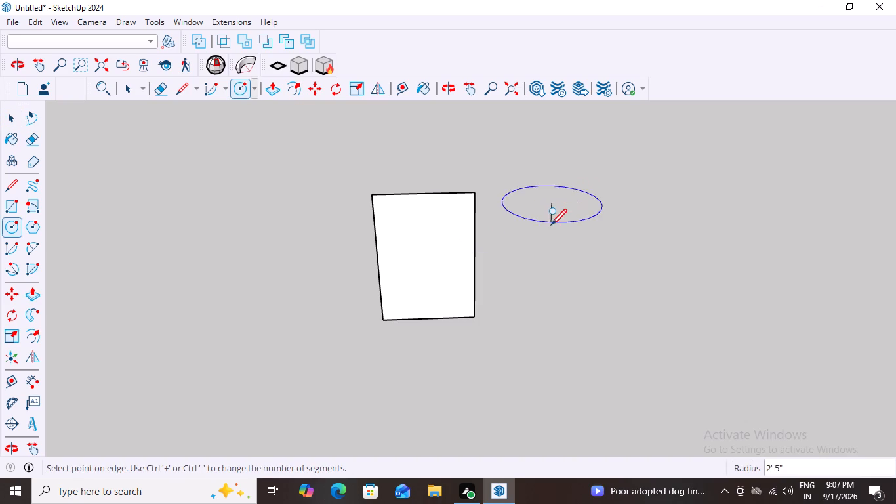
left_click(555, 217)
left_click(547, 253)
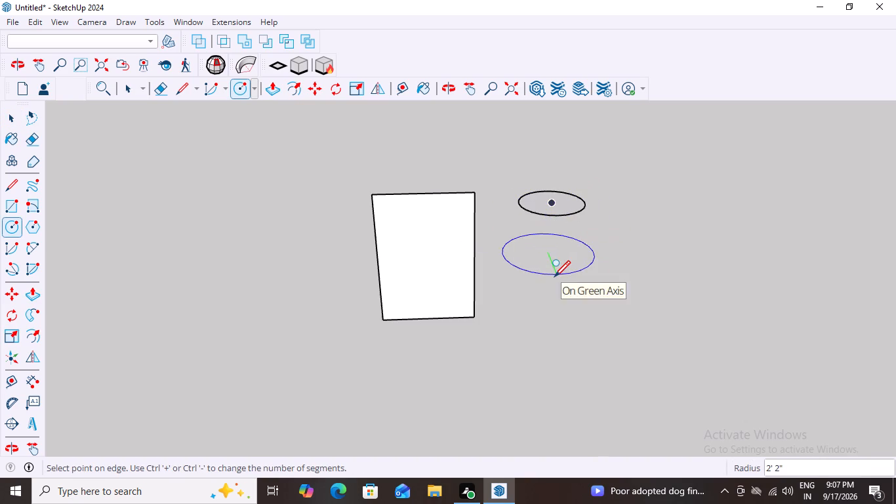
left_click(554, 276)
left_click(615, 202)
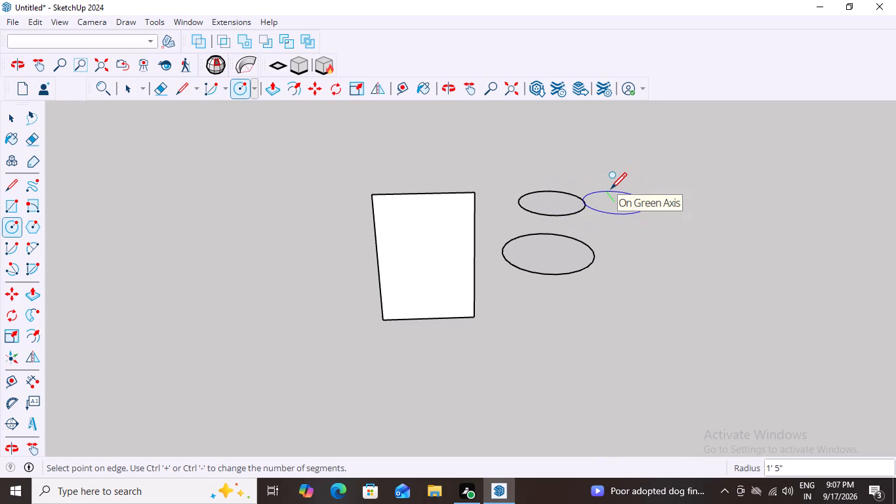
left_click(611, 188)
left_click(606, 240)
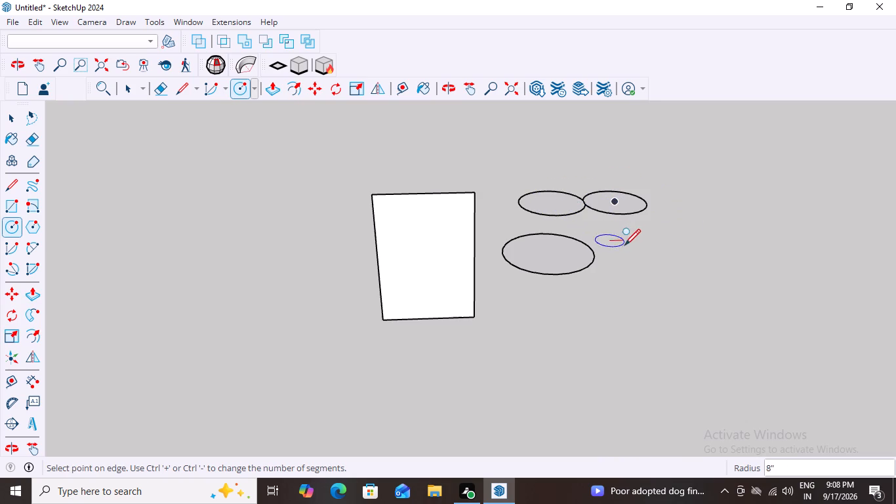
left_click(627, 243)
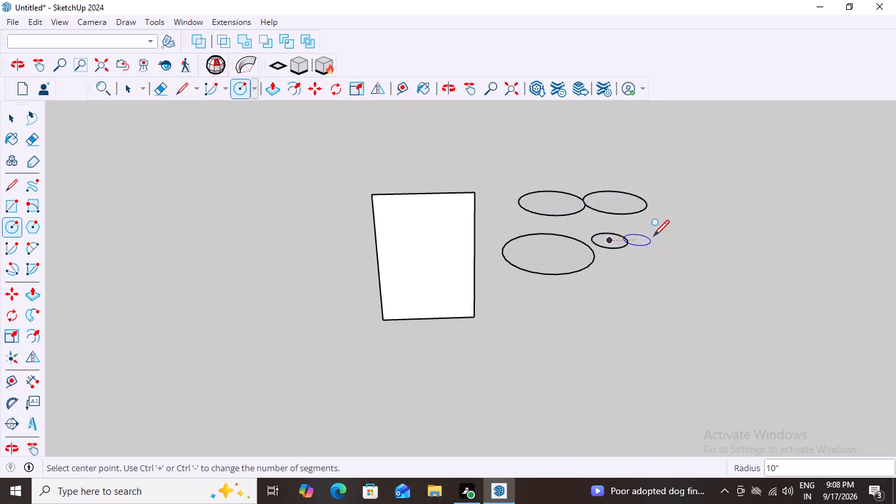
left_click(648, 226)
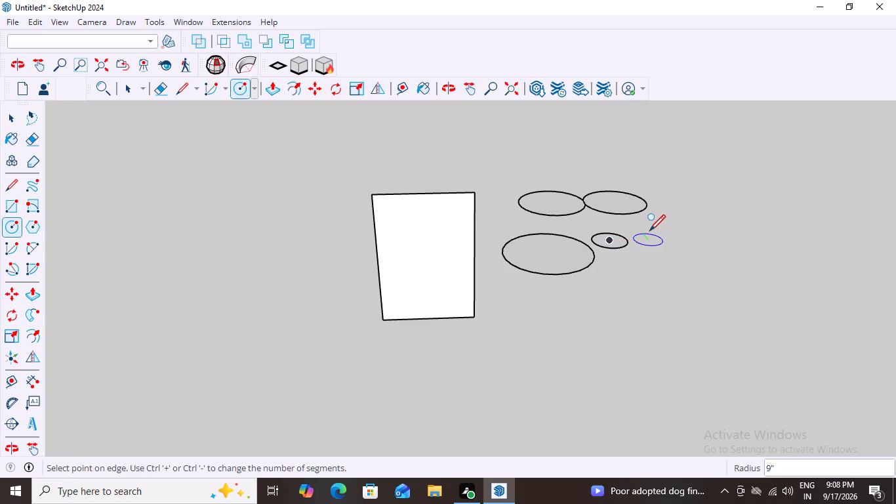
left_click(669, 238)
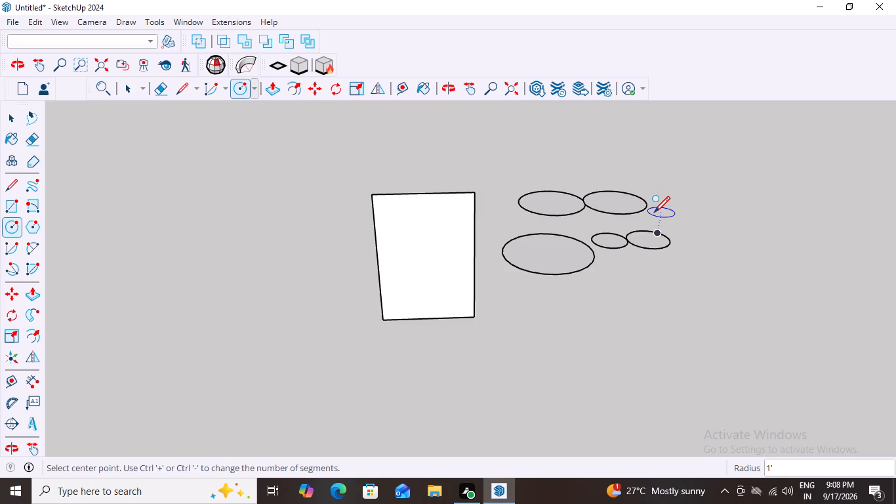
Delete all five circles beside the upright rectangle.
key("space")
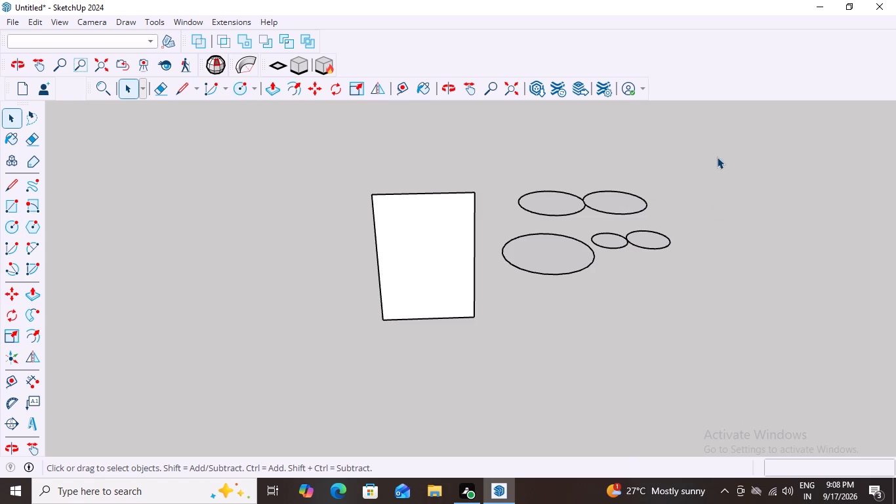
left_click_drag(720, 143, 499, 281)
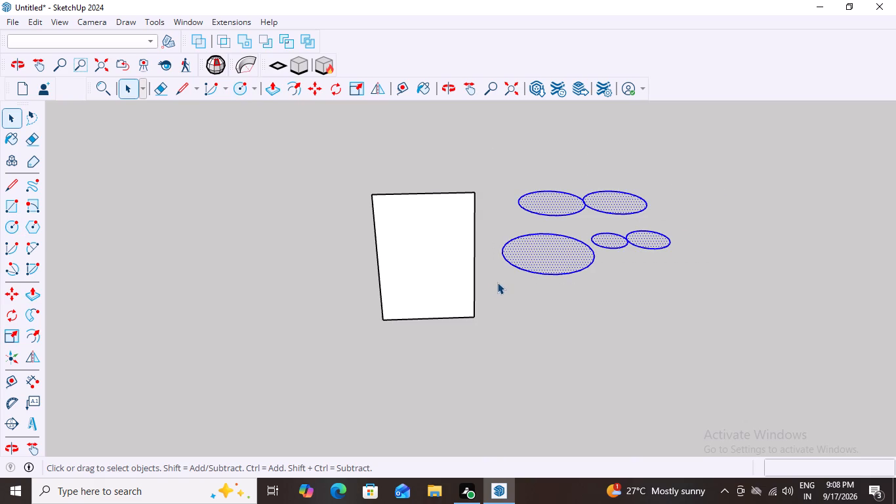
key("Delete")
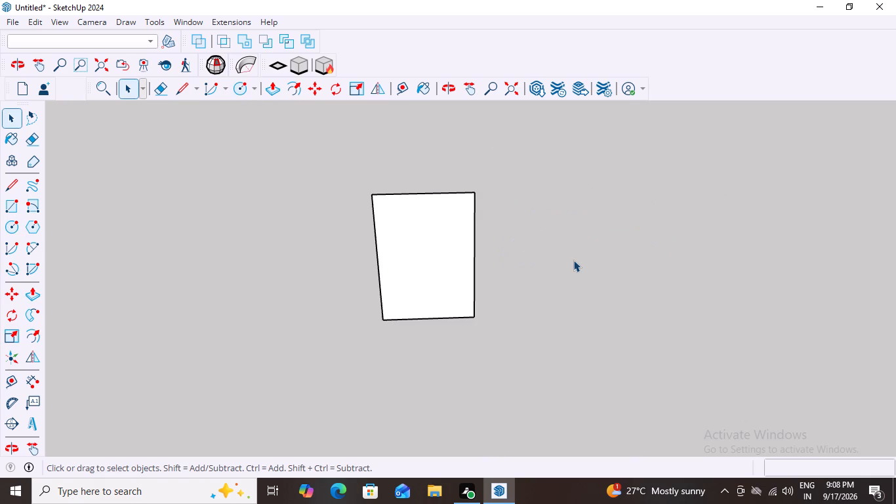
Push/Pull the upright rectangle's face by 1' to form a solid box.
key("p")
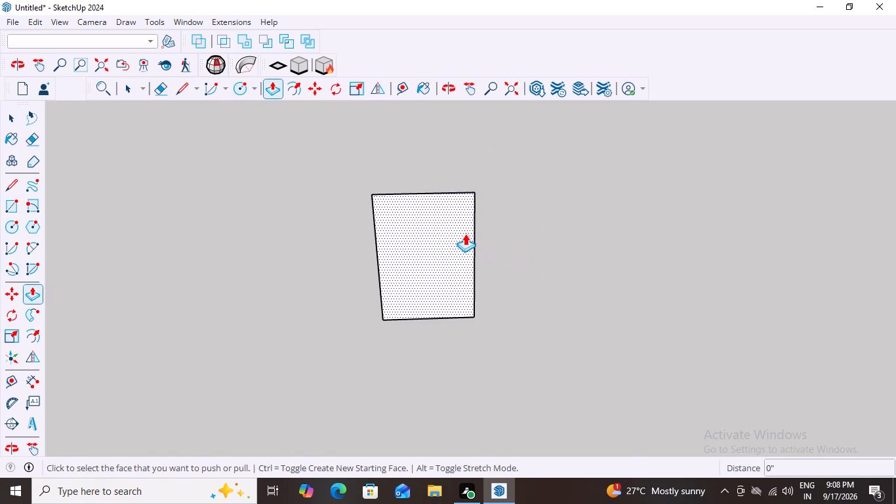
left_click(441, 240)
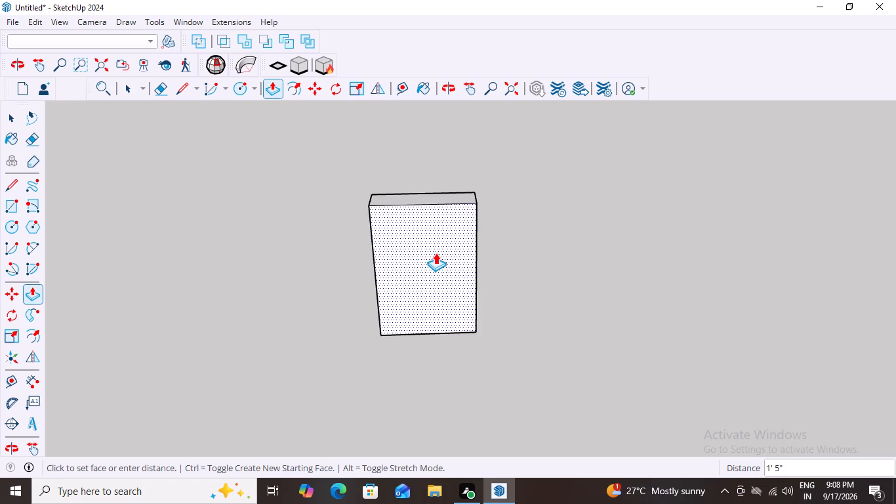
key("1")
key("apostrophe")
key("Return")
key("space")
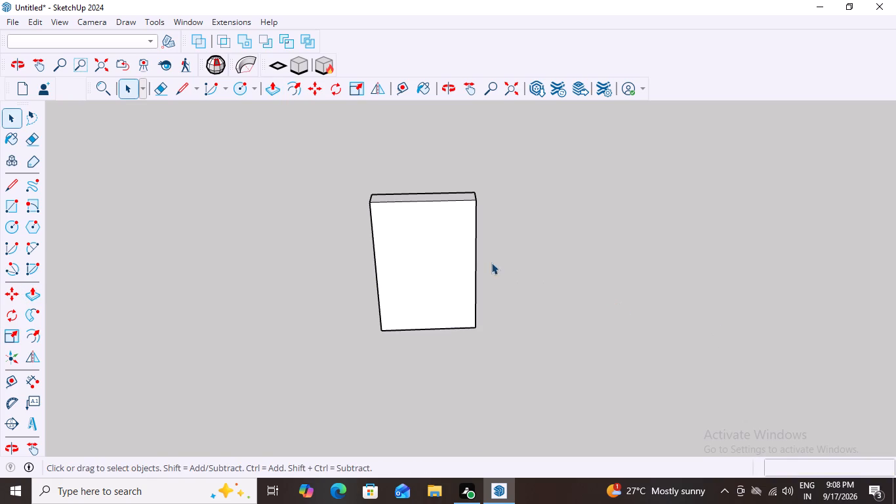
Examine the extruded box from the front, both sides and above at several distances.
middle_click_drag(411, 224, 565, 173)
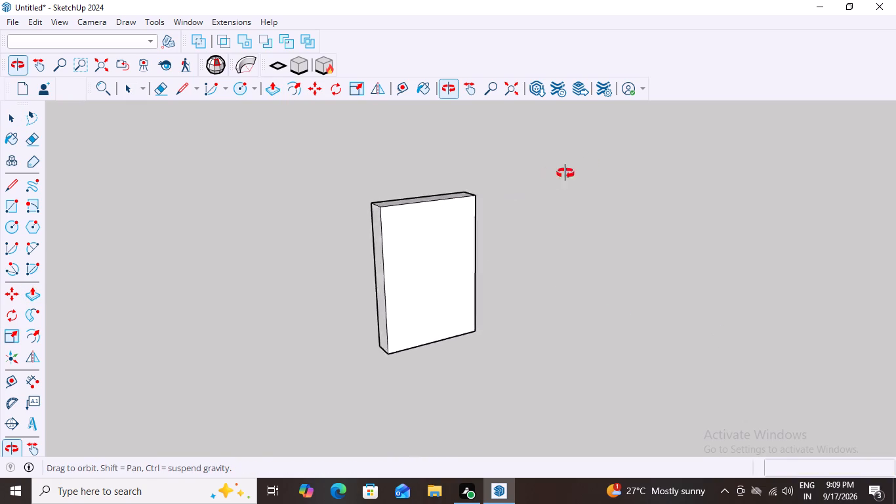
middle_click_drag(565, 173, 206, 163)
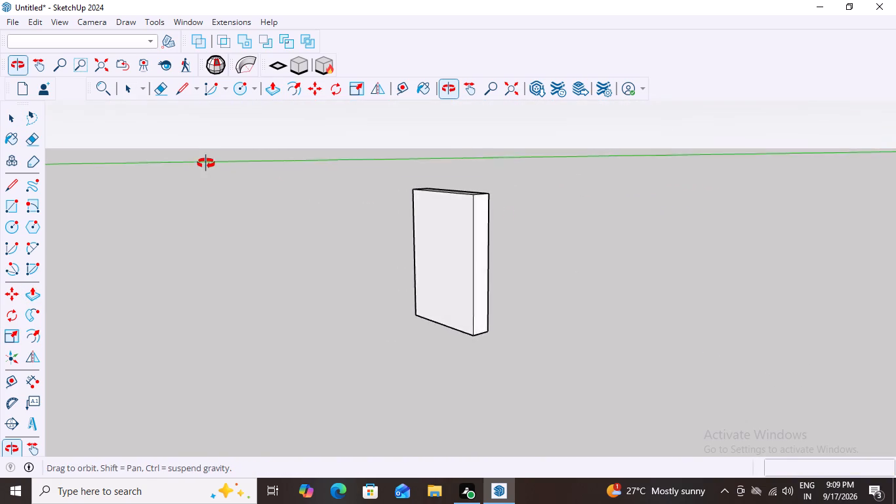
middle_click_drag(206, 163, 428, 165)
scroll(418, 248, "up", 3)
middle_click_drag(453, 233, 209, 240)
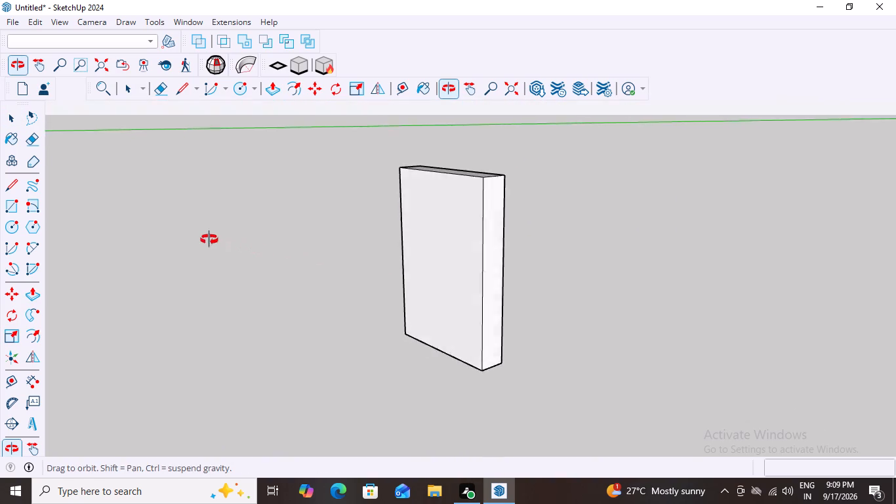
middle_click_drag(209, 240, 607, 310)
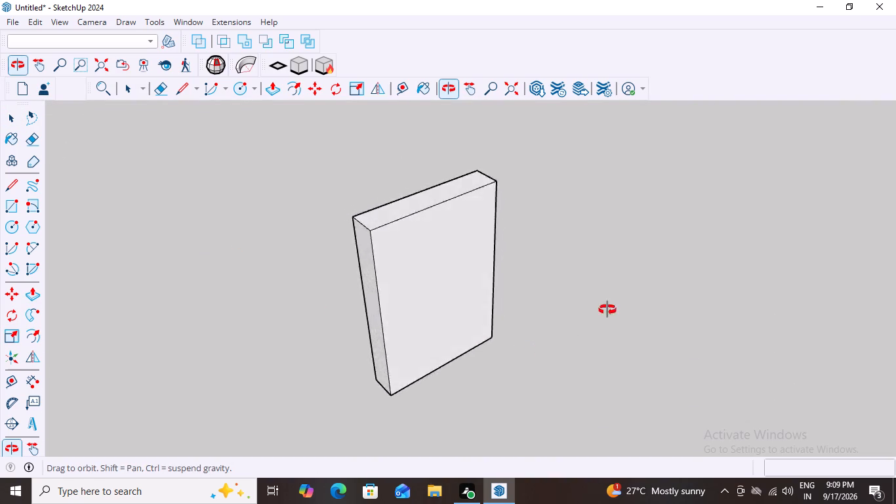
middle_click_drag(607, 310, 662, 263)
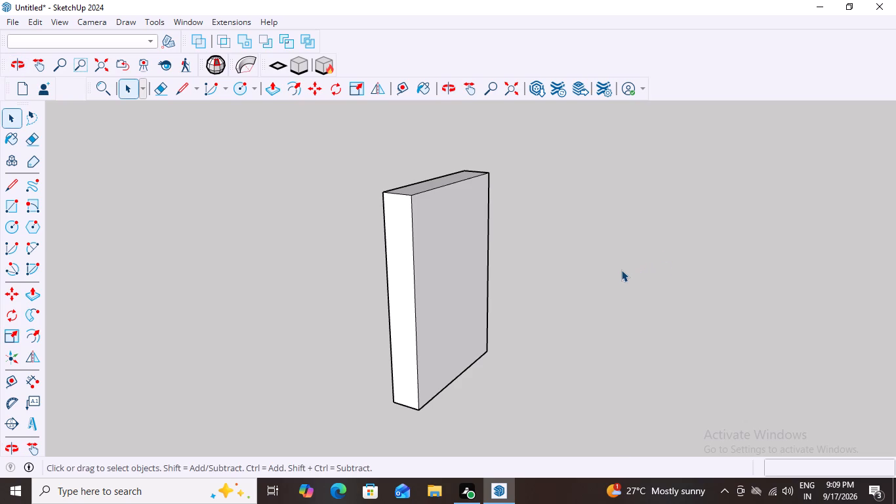
scroll(621, 270, "down", 1)
middle_click_drag(621, 270, 382, 212)
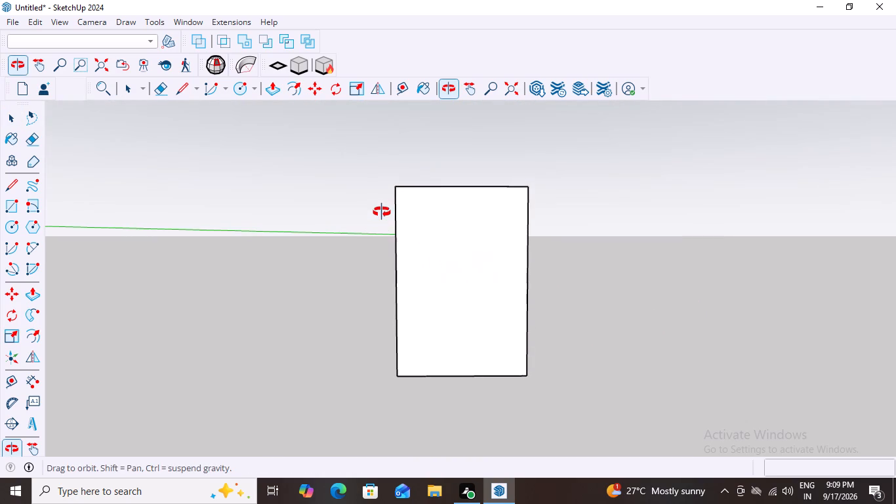
middle_click_drag(382, 212, 380, 215)
scroll(449, 259, "down", 4)
scroll(460, 243, "up", 3)
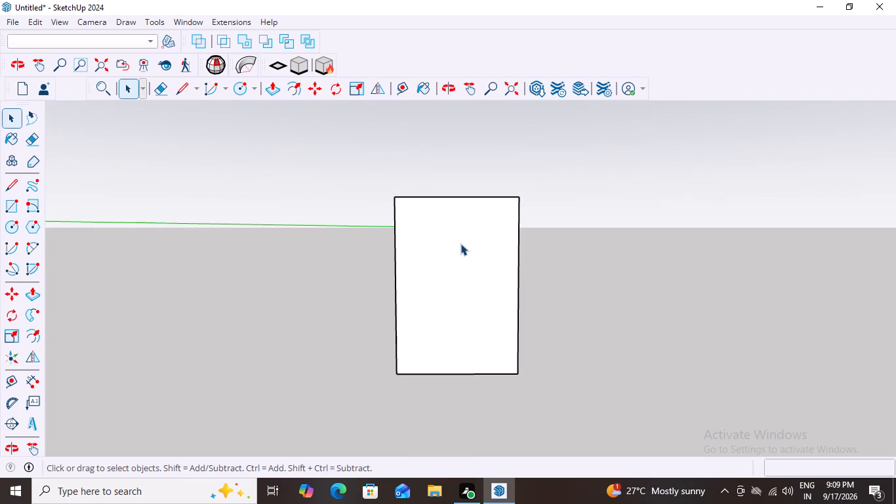
scroll(480, 301, "up", 2)
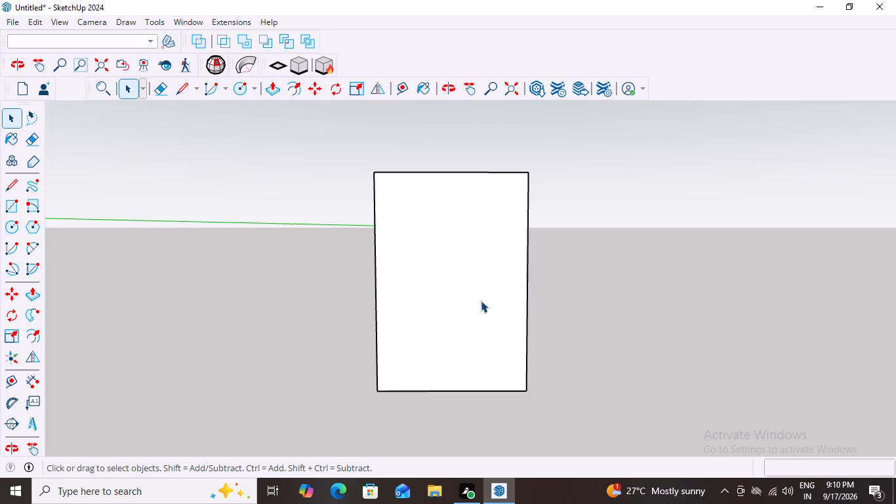
scroll(463, 256, "down", 3)
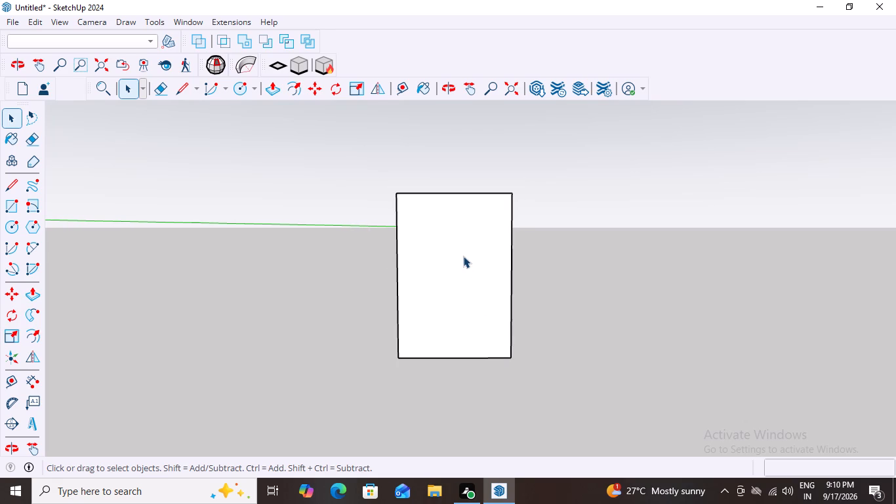
scroll(440, 280, "up", 1)
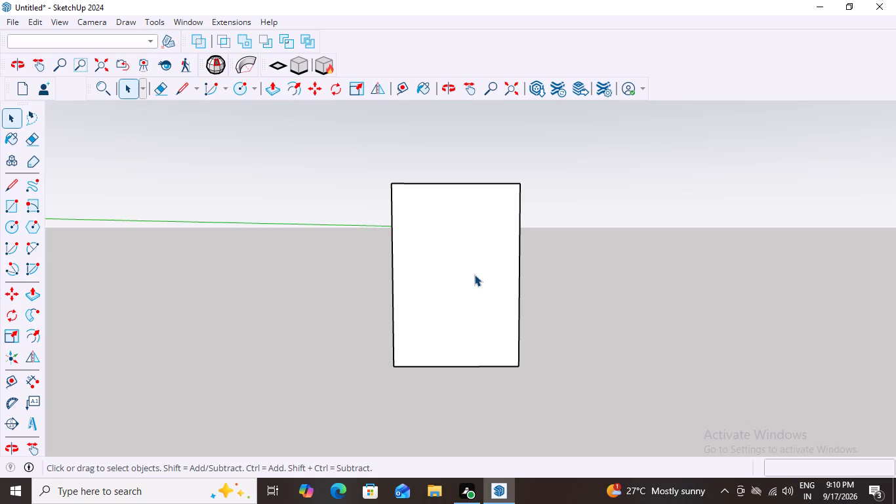
Make the whole box, with all its connected faces and edges, into a group.
triple_click(470, 251)
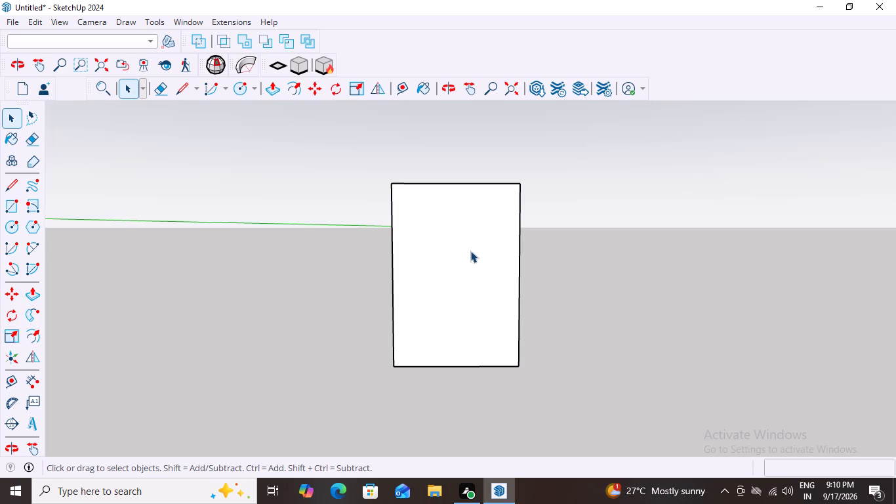
triple_click(470, 251)
double_click(470, 251)
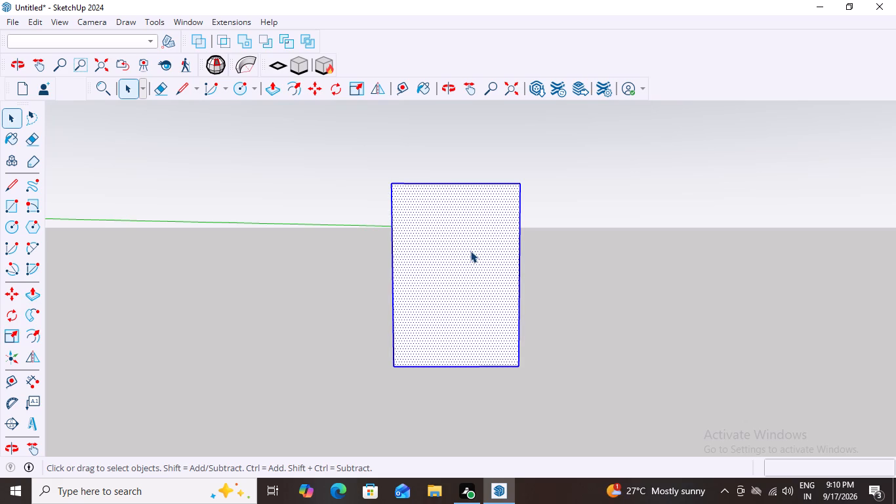
right_click(470, 251)
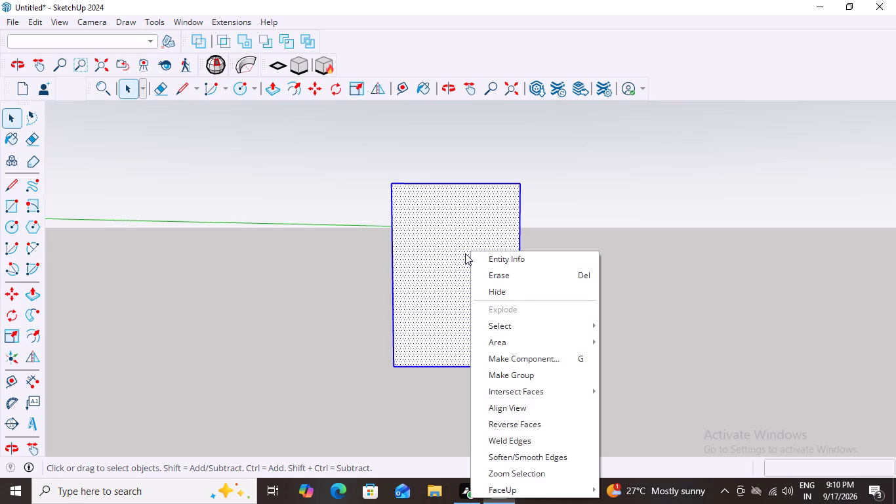
left_click(512, 375)
Check that the box selects as a single group and examine it from the front and side.
scroll(458, 322, "down", 3)
scroll(485, 293, "up", 1)
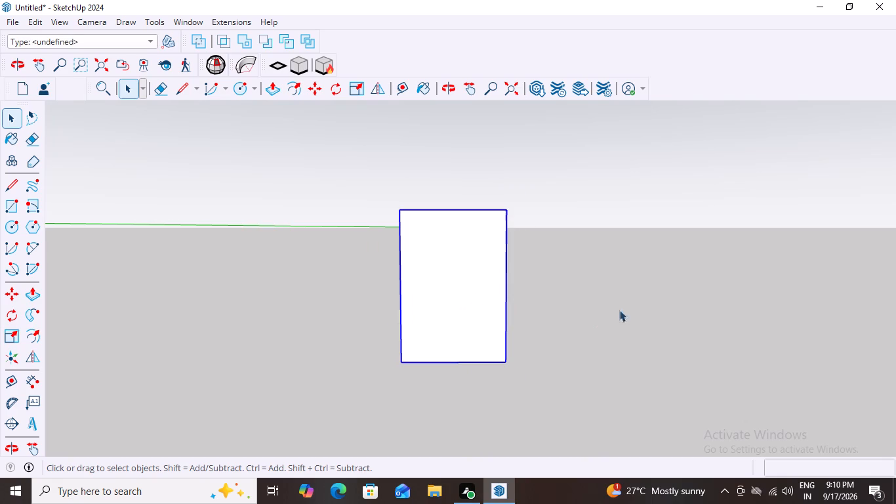
left_click(626, 303)
left_click(457, 313)
middle_click_drag(553, 320, 352, 320)
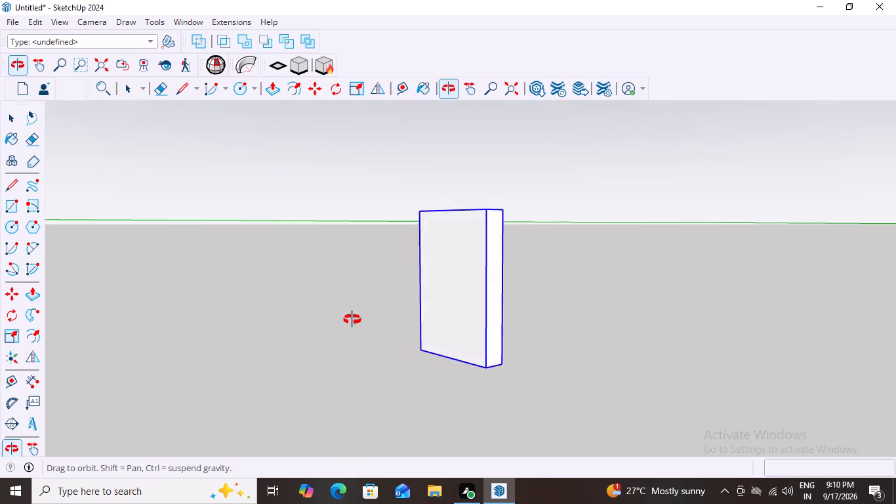
middle_click_drag(352, 320, 516, 331)
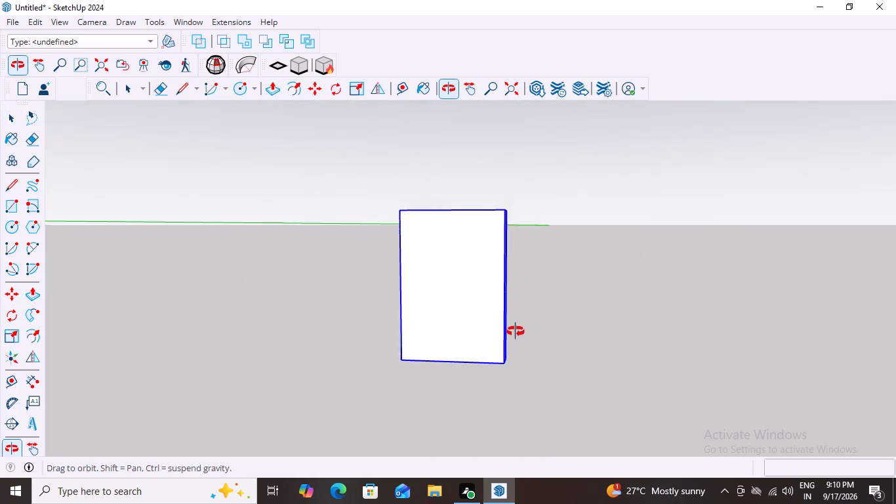
middle_click_drag(516, 331, 285, 303)
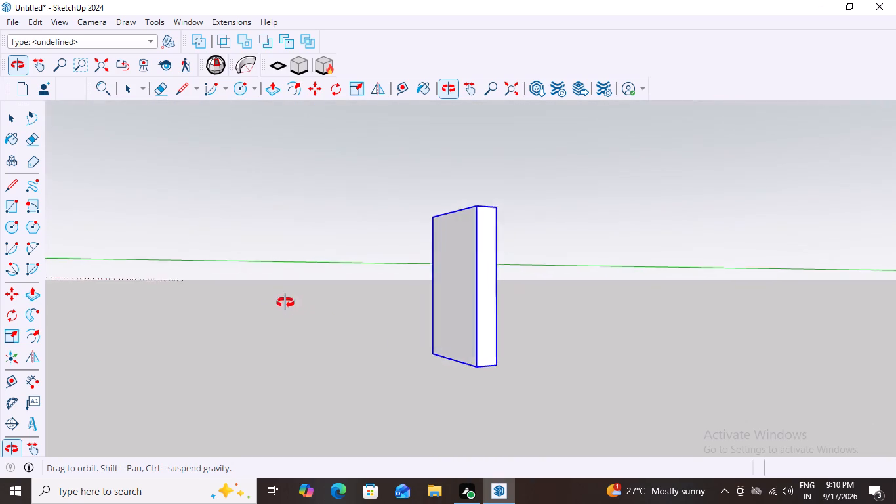
middle_click_drag(285, 303, 541, 335)
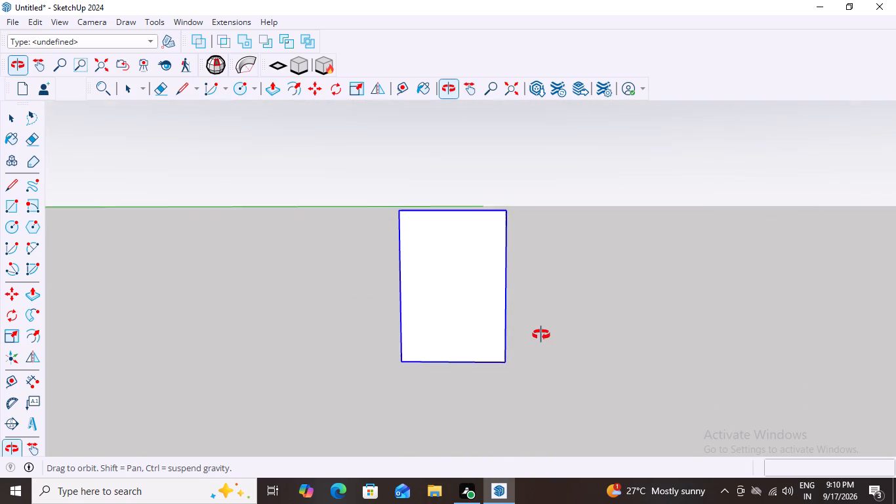
middle_click_drag(541, 335, 533, 360)
scroll(492, 377, "up", 2)
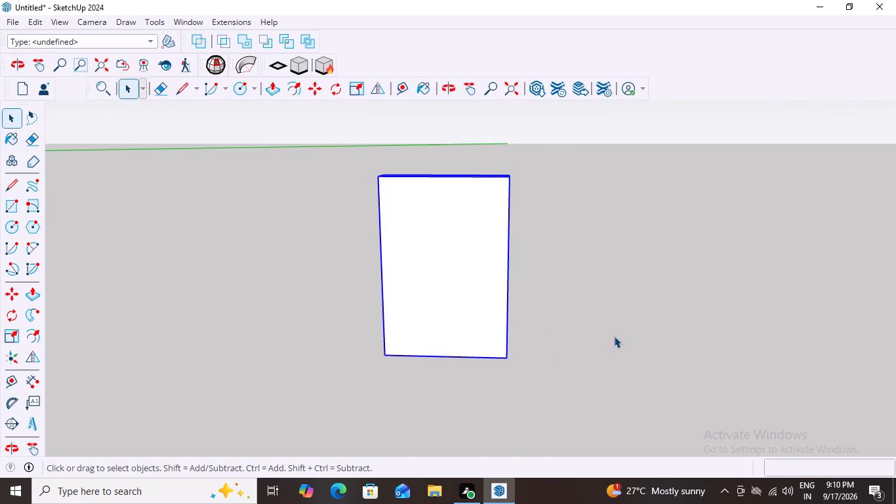
key("space")
left_click(614, 331)
middle_click_drag(571, 266, 600, 240)
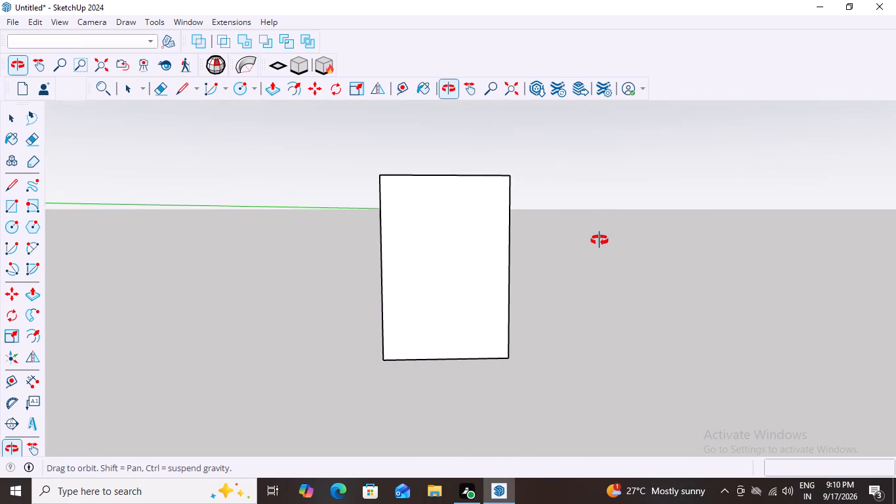
Examine the grouped box's front face from slightly different angles and distances.
middle_click_drag(600, 240, 609, 264)
scroll(377, 175, "up", 4)
scroll(429, 222, "up", 2)
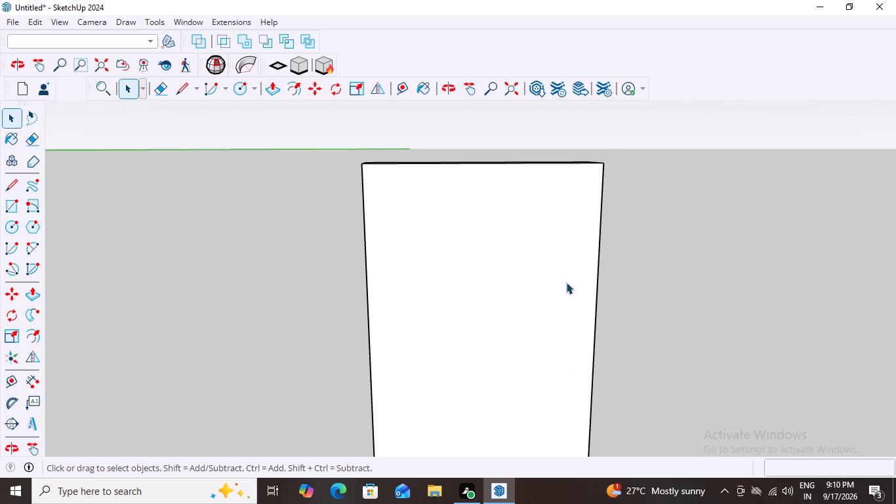
scroll(610, 290, "down", 8)
middle_click_drag(643, 318, 602, 324)
scroll(598, 344, "up", 3)
middle_click_drag(619, 327, 621, 326)
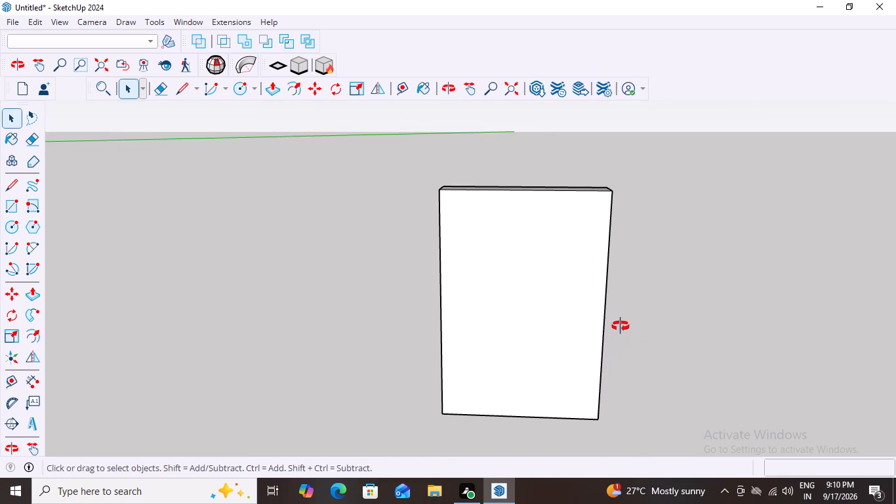
middle_click_drag(621, 326, 632, 320)
scroll(487, 291, "up", 1)
middle_click(624, 285)
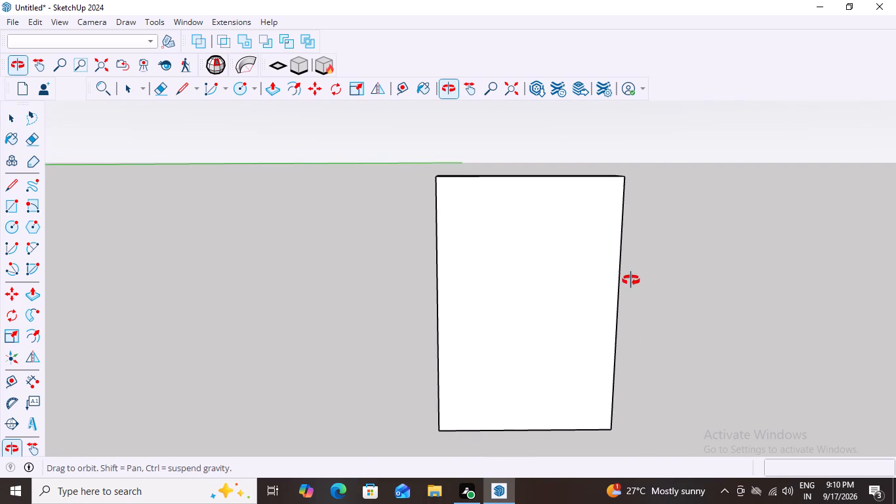
scroll(627, 291, "down", 10)
scroll(645, 382, "up", 3)
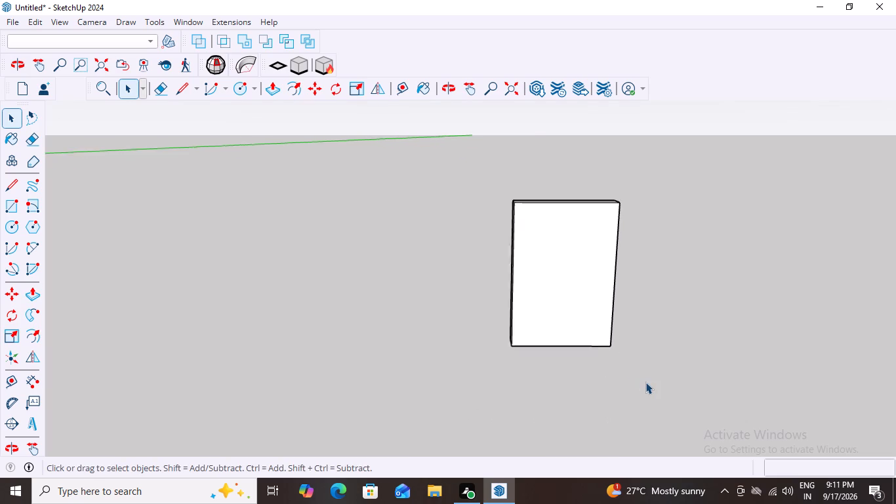
scroll(645, 382, "up", 1)
middle_click(632, 183)
scroll(632, 183, "up", 1)
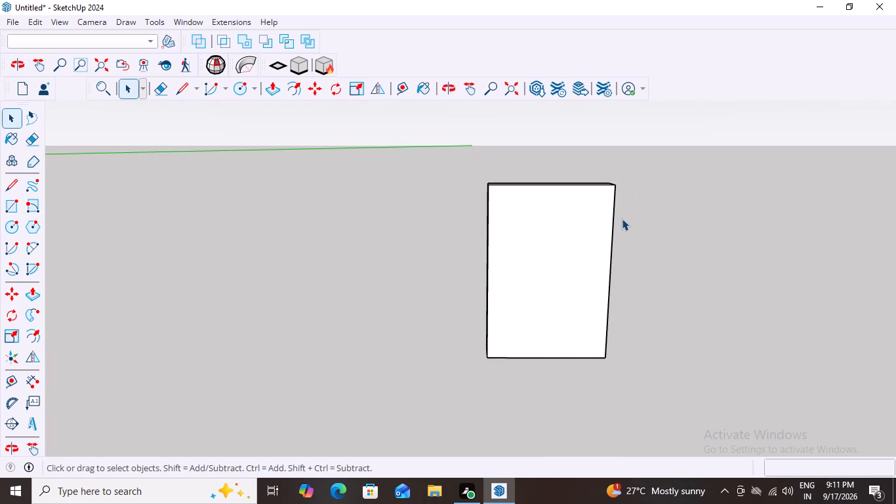
Draw a full-height rectangle about 1' 9 1/2" by 7' on the box's front face, starting at its upper-left corner.
key("r")
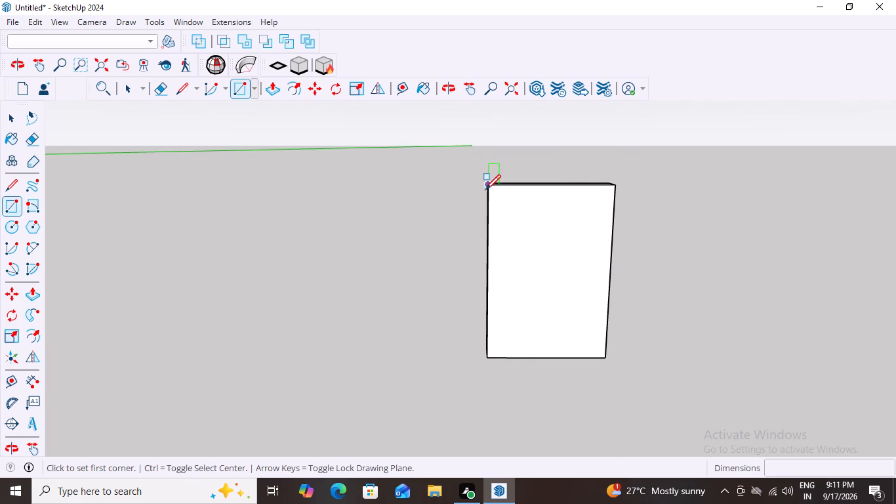
scroll(495, 205, "up", 3)
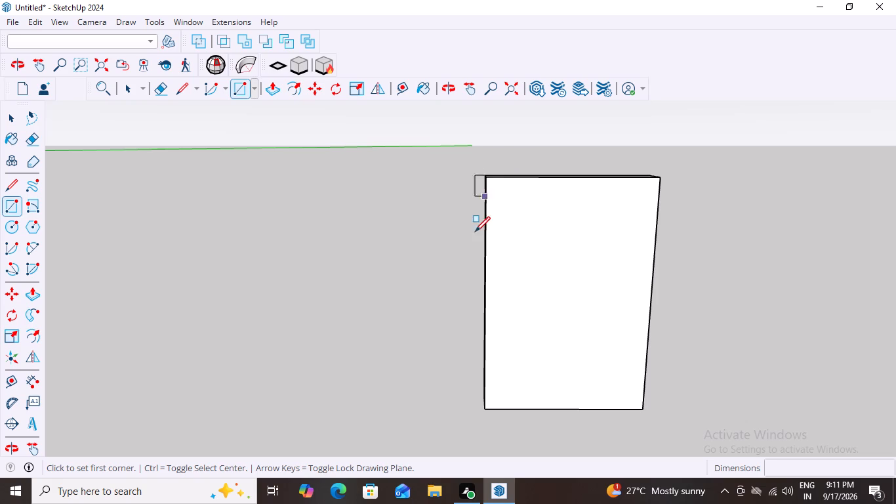
left_click(485, 178)
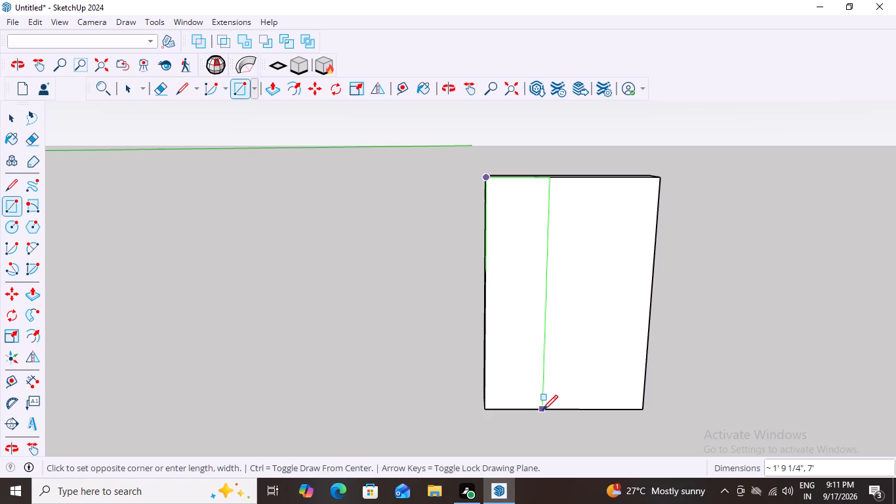
left_click(543, 411)
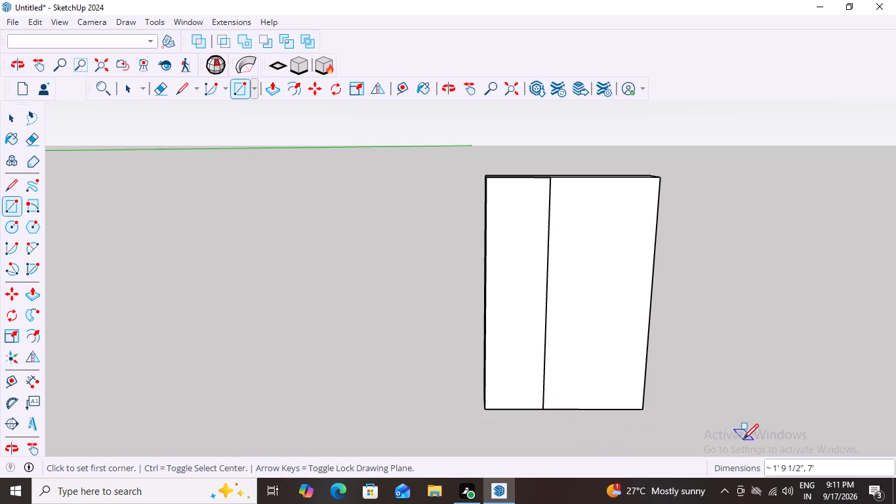
Offset the outline of the narrow front strip inward by about 2".
middle_click(742, 418)
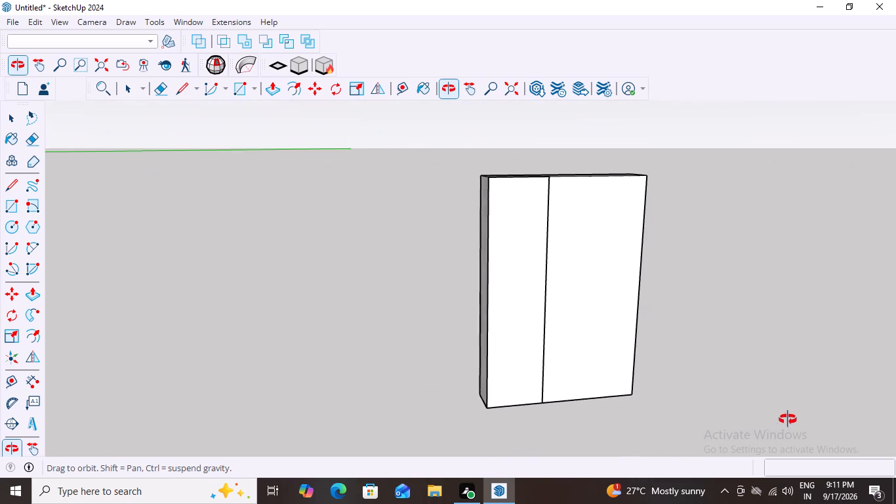
scroll(565, 430, "up", 1)
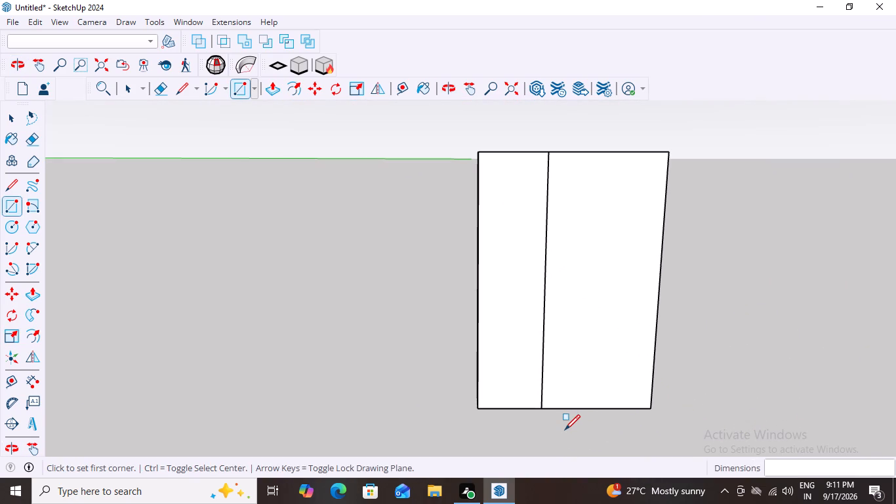
key("space")
left_click(527, 324)
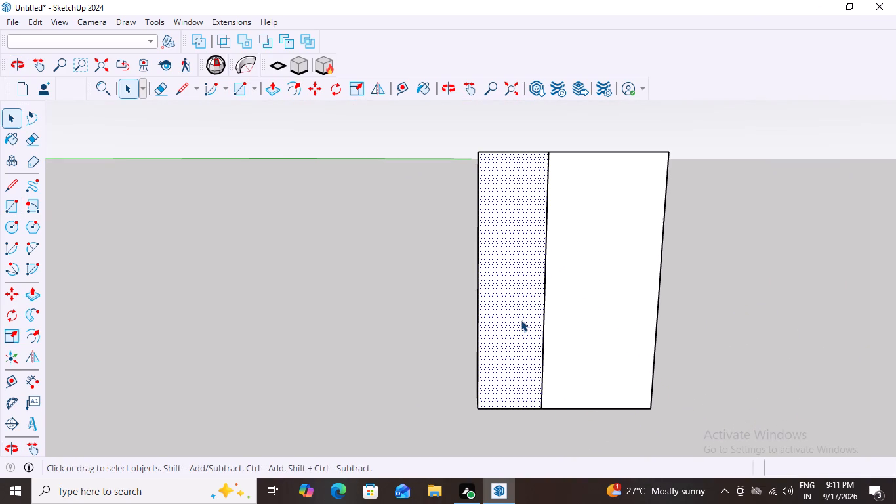
key("f")
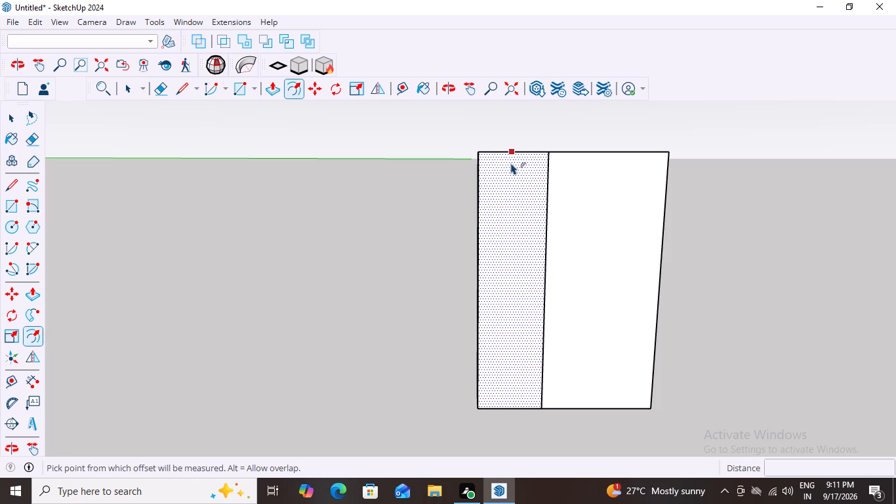
left_click(511, 159)
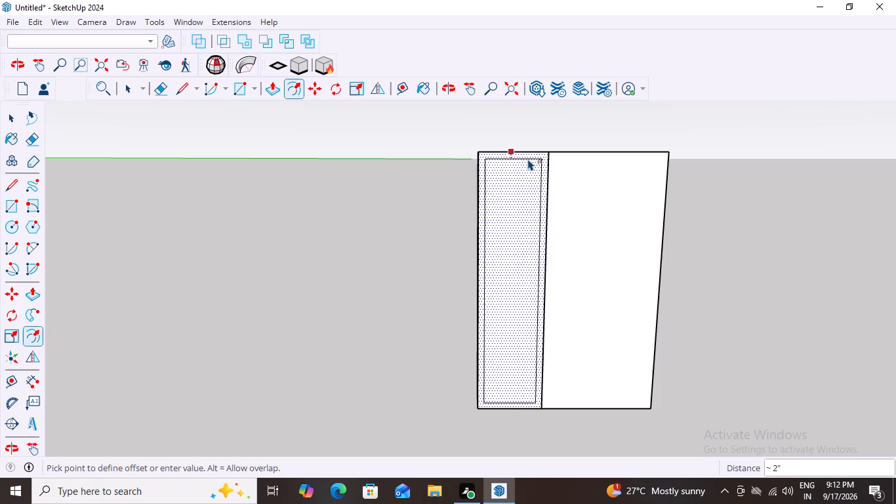
left_click(528, 159)
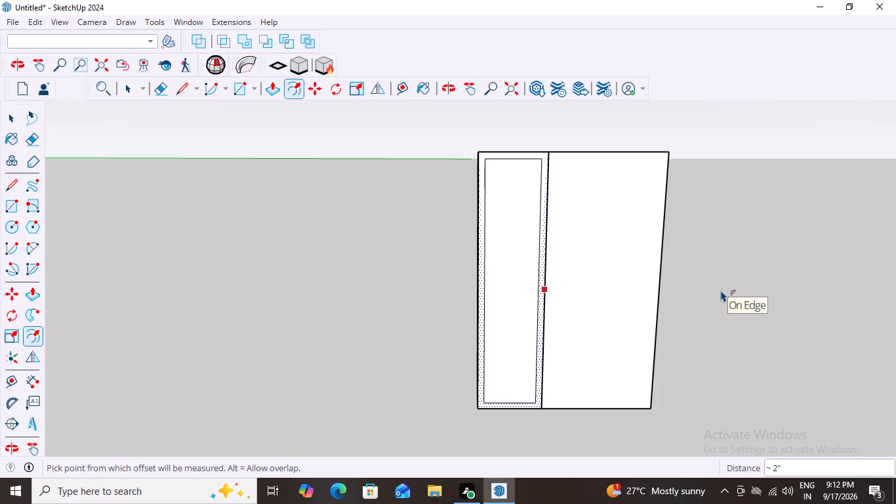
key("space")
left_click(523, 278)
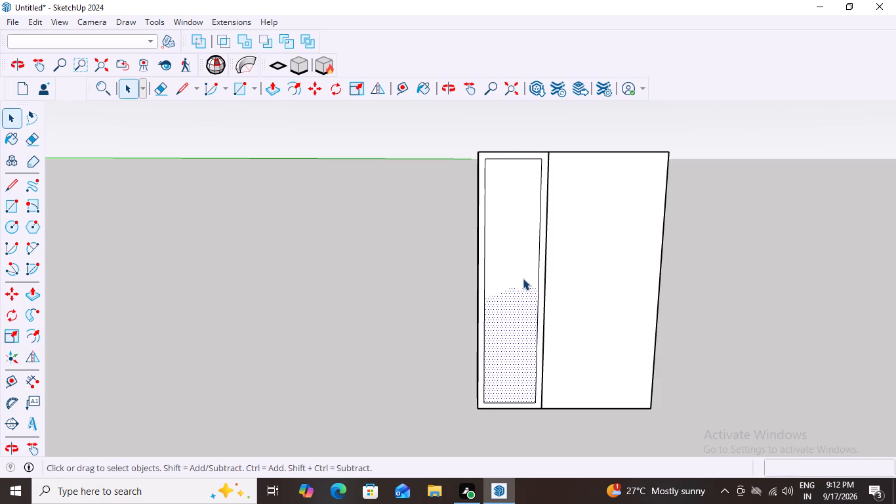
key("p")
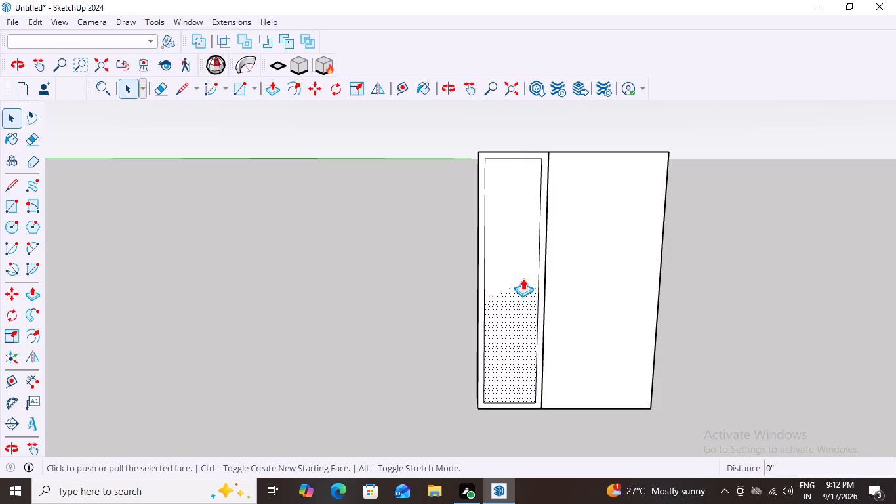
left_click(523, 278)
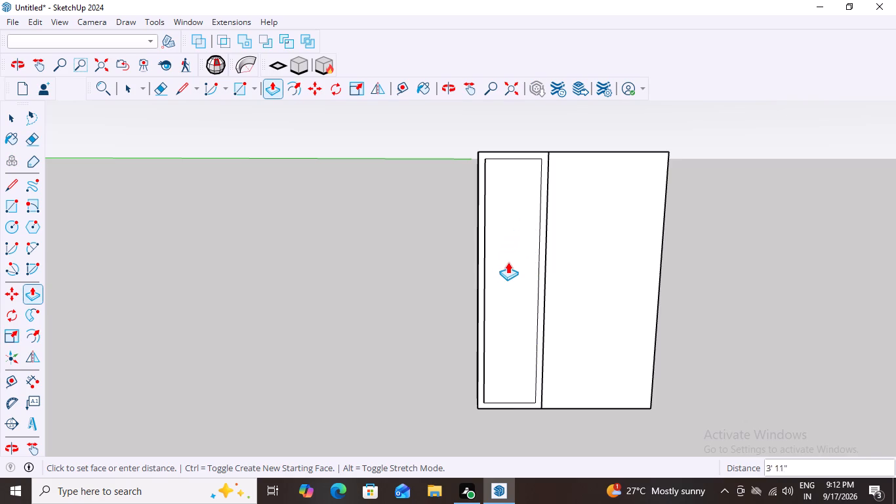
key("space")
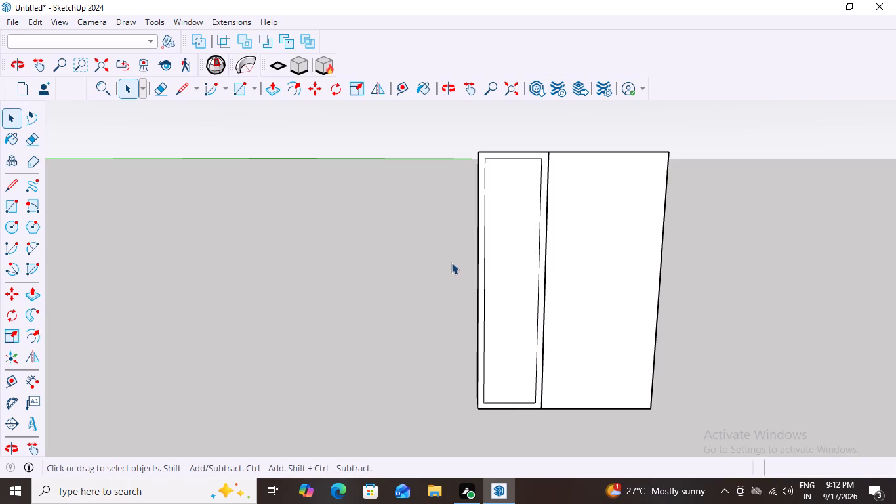
Cut the inner panel face of the strip and paste it back in place.
left_click(506, 261)
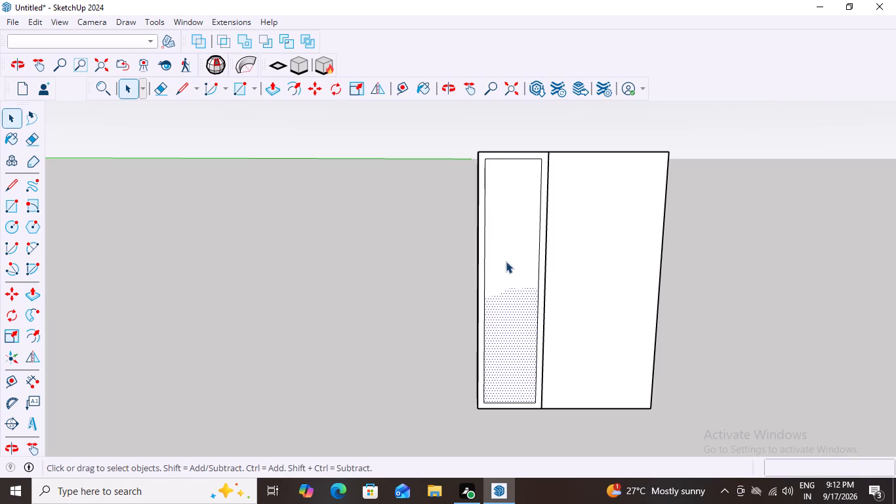
key("ctrl+x")
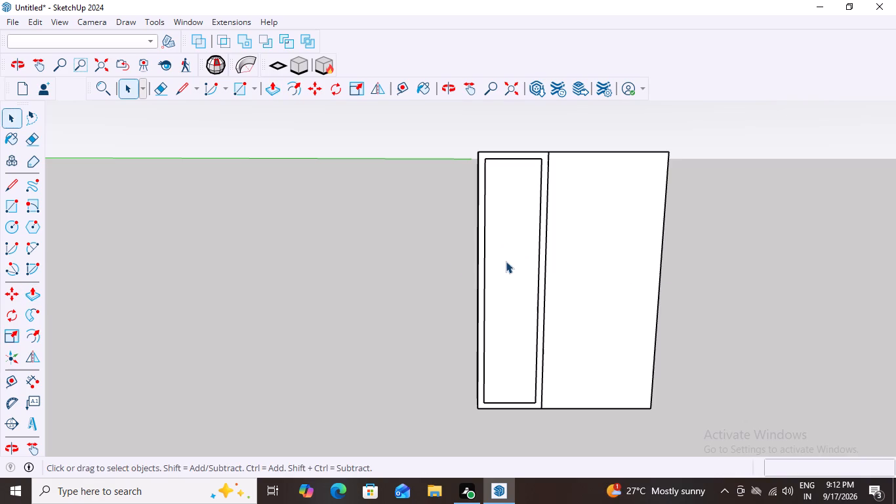
left_click(31, 20)
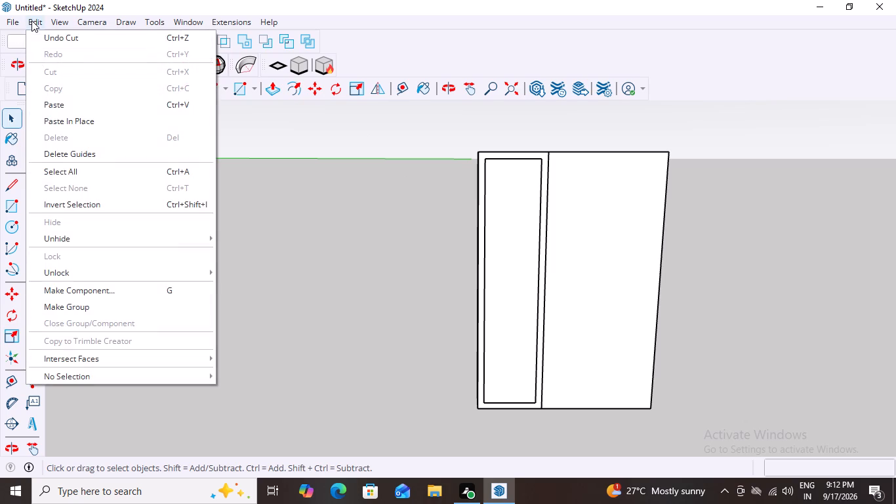
left_click(77, 120)
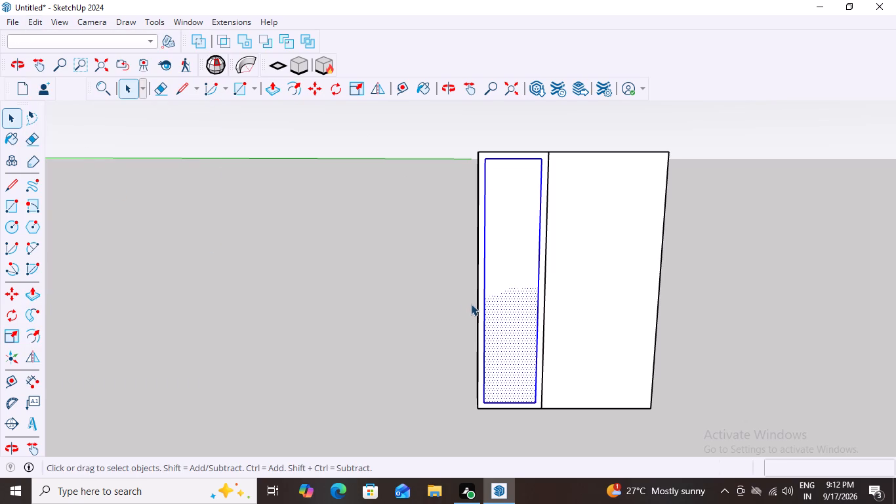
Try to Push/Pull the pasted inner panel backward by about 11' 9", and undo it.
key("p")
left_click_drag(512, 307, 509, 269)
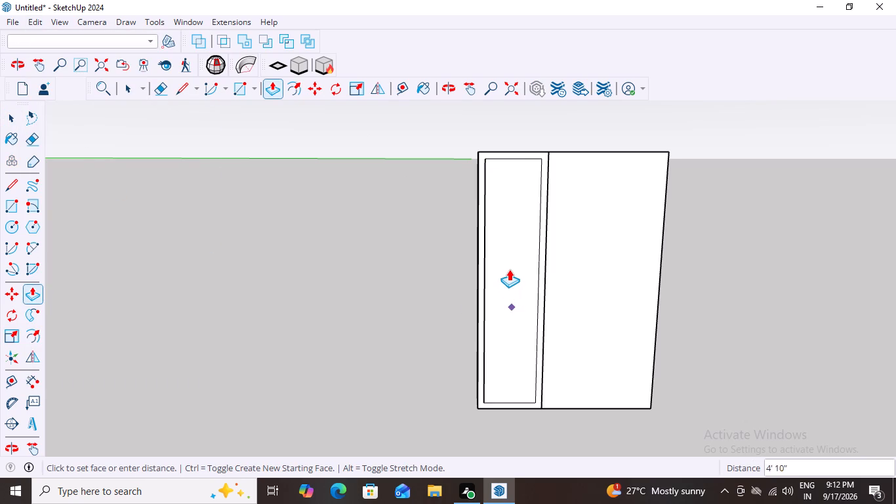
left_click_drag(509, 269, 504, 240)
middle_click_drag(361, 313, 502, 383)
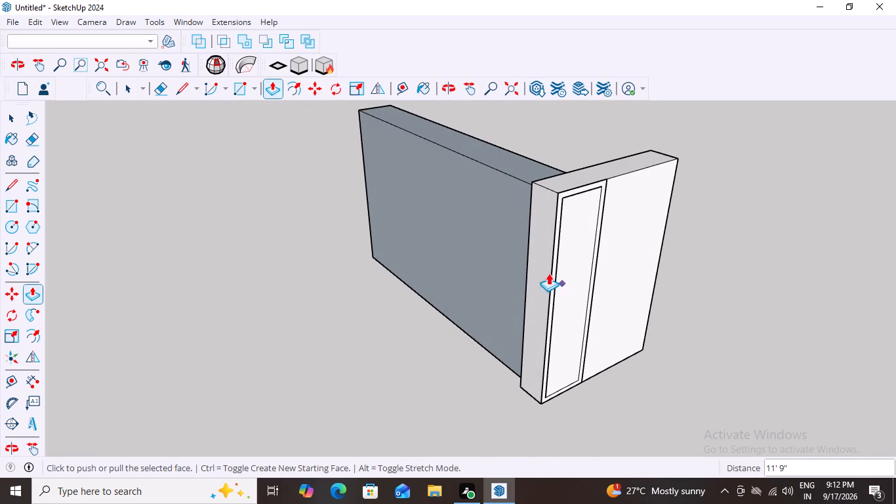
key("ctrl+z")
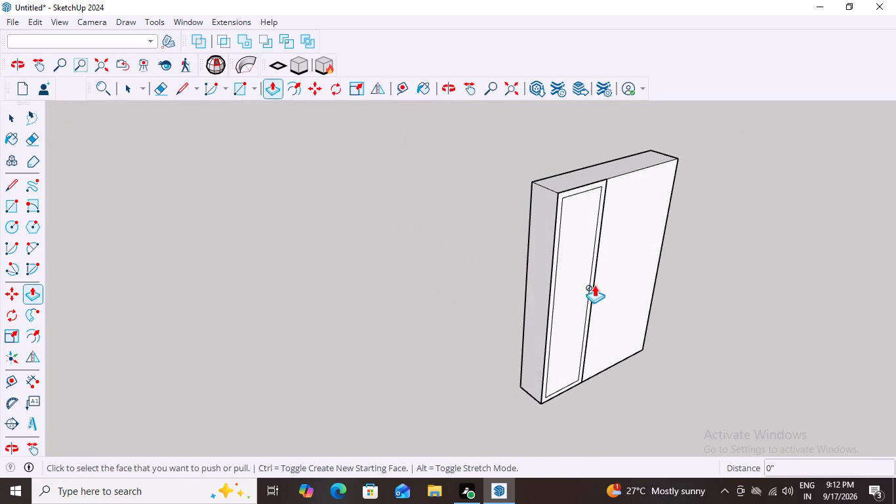
Push/Pull the inner panel face back by 1', to the box's rear corner.
left_click_drag(577, 274, 554, 238)
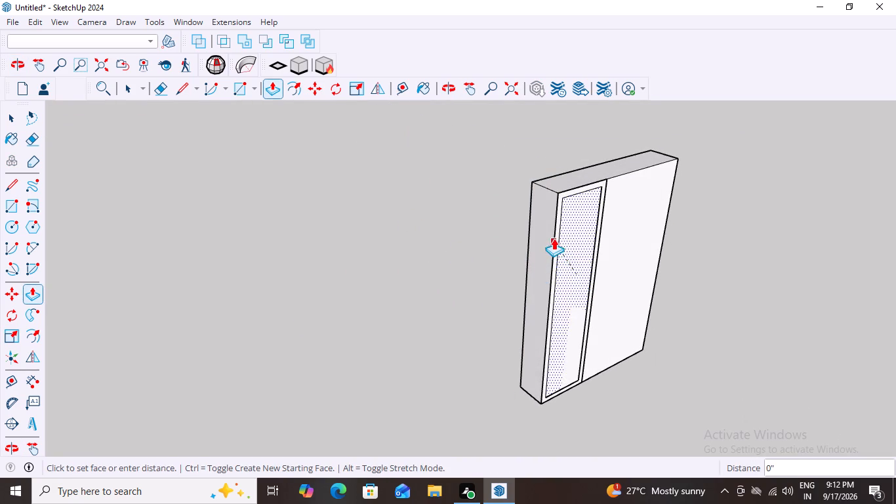
left_click_drag(554, 238, 546, 173)
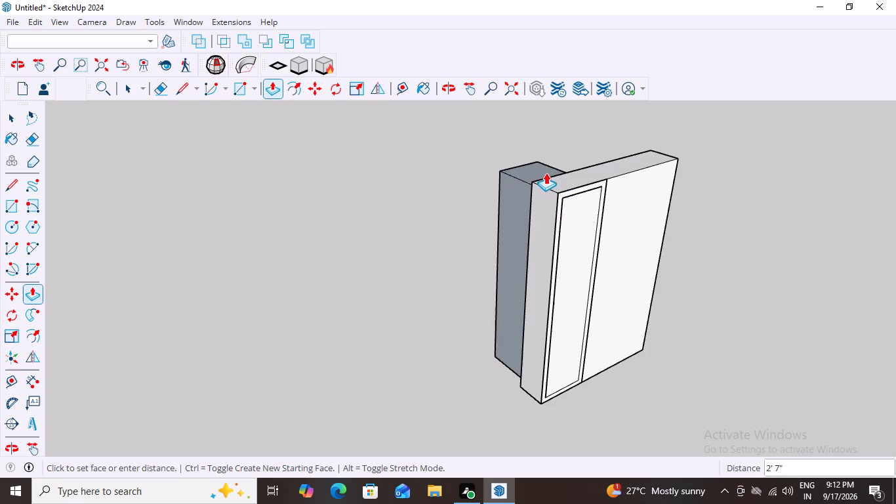
left_click_drag(546, 173, 537, 190)
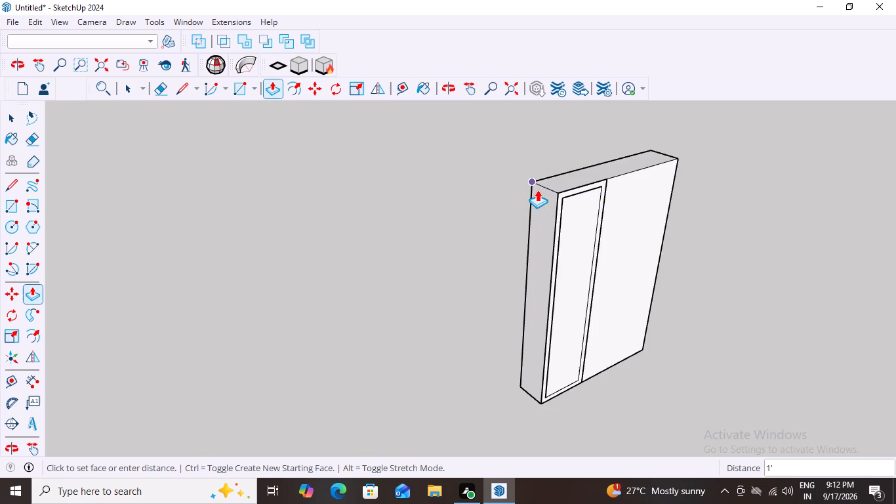
key("space")
Examine the inner panel, its frame and the box by selecting each one to check how their geometry is grouped.
middle_click_drag(723, 392, 632, 371)
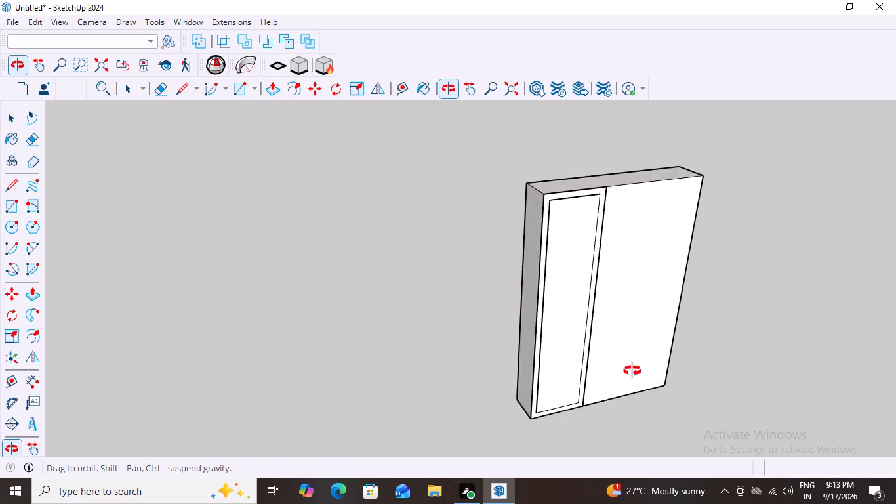
middle_click_drag(632, 371, 572, 371)
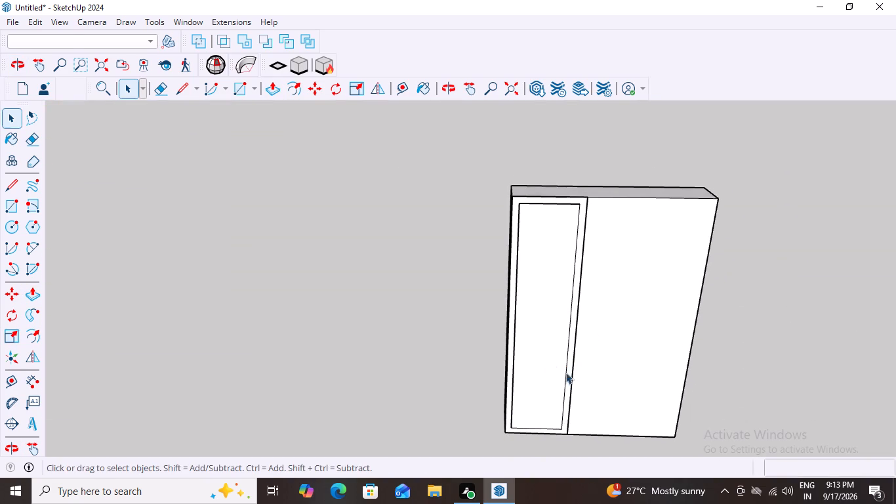
left_click(544, 352)
double_click(544, 352)
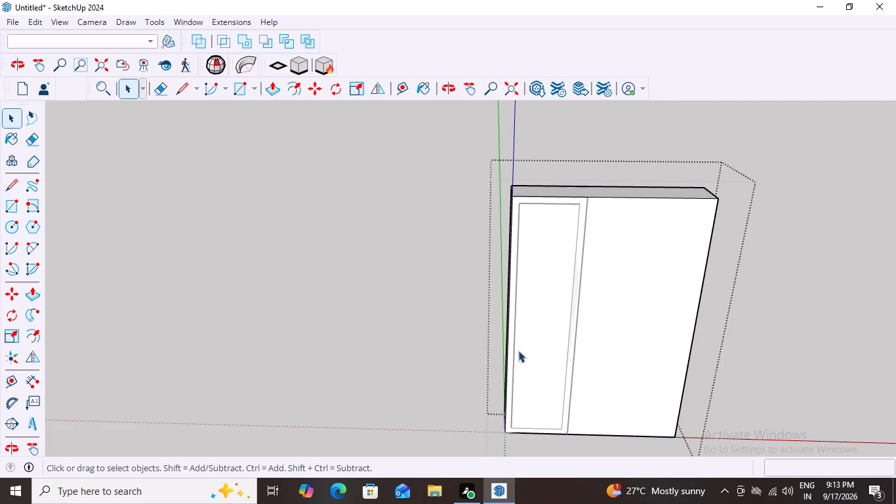
left_click(354, 315)
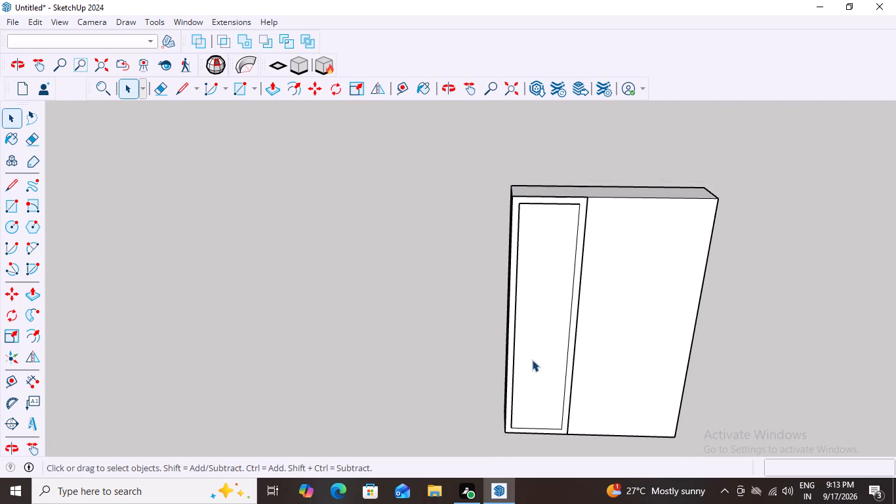
left_click(571, 344)
double_click(571, 344)
triple_click(512, 271)
triple_click(512, 271)
double_click(546, 270)
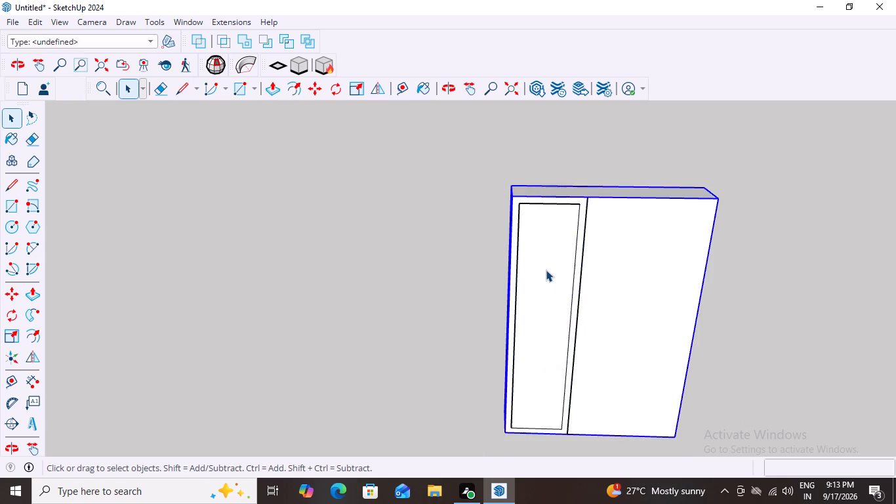
double_click(546, 270)
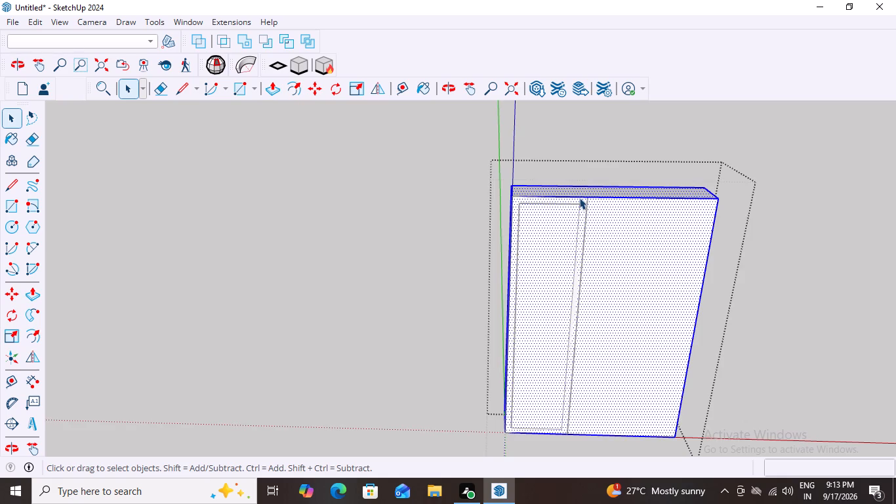
left_click(580, 198)
left_click(580, 198)
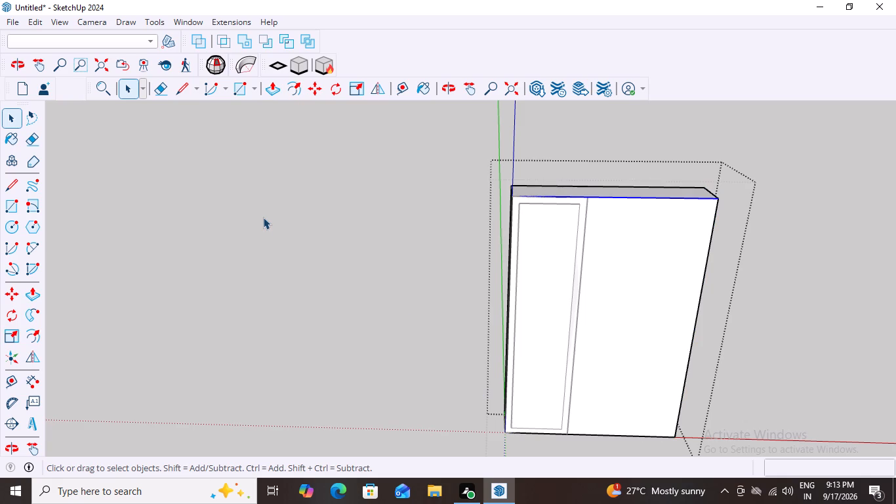
left_click(263, 217)
Undo the inner panel's Push/Pull, its cut and paste, and the offset outline on the narrow front strip.
key("ctrl+z")
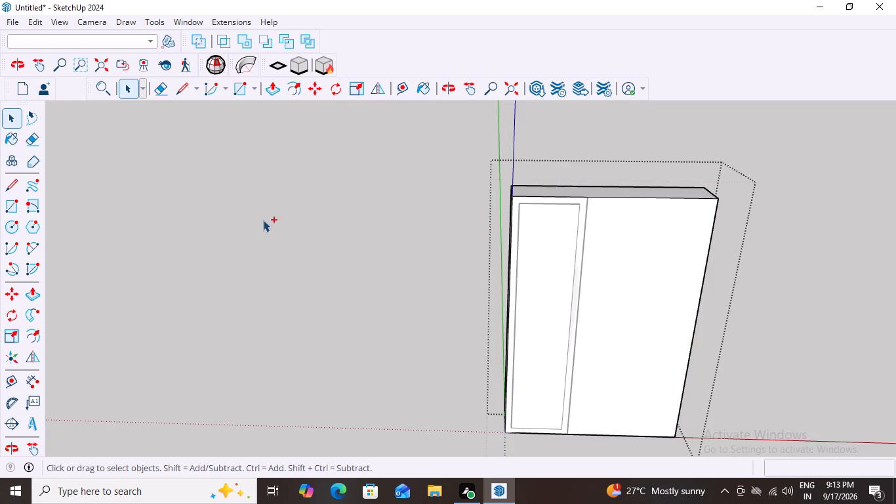
key("ctrl+z")
key("ctrl+z")
key("ctrl+z")
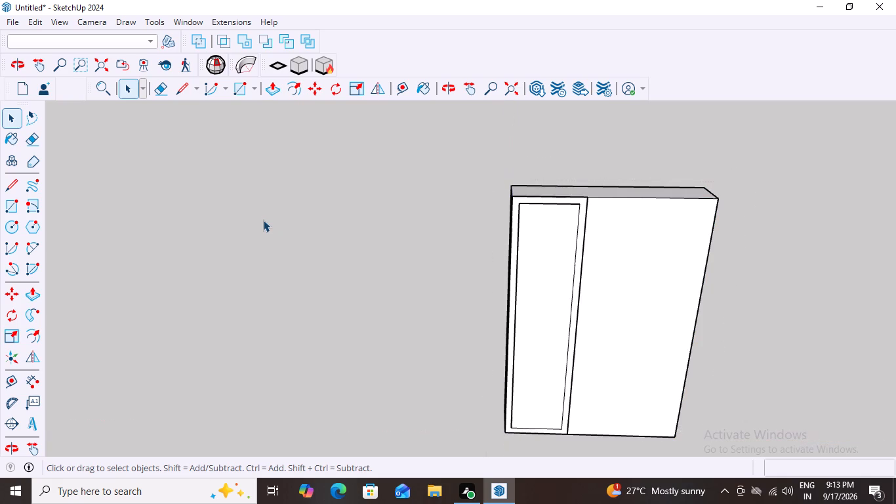
key("ctrl+z")
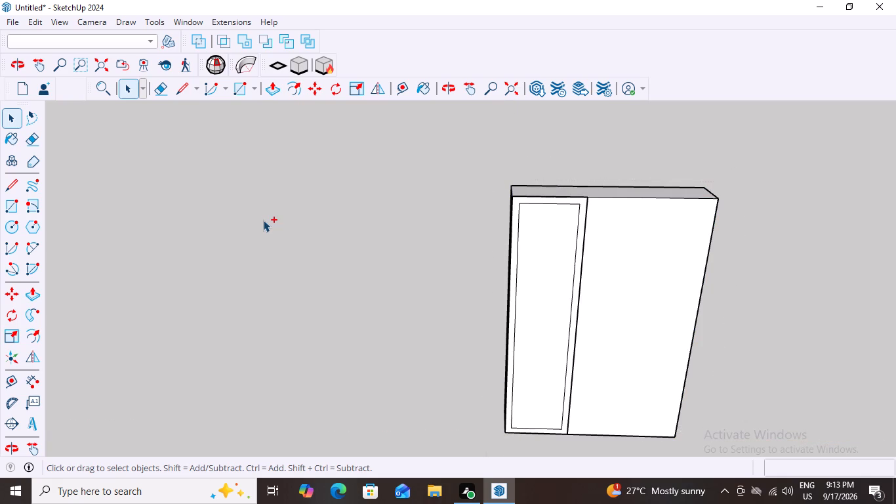
key("ctrl+z")
left_click(550, 280)
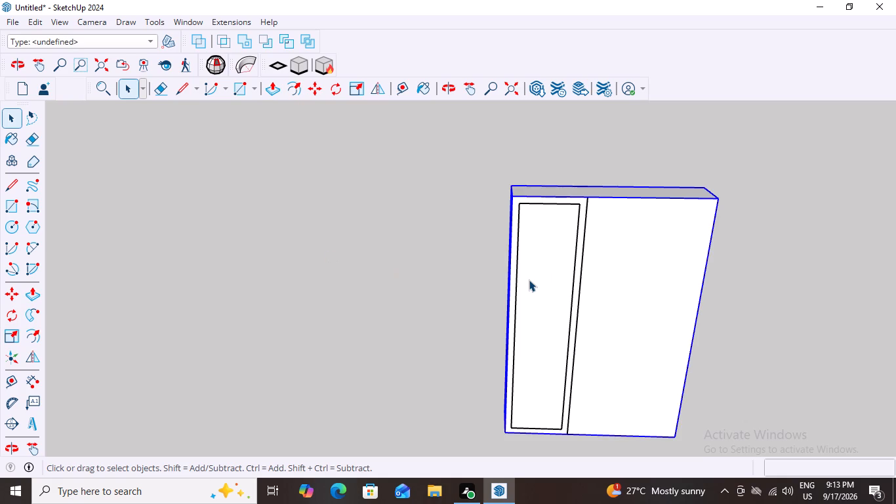
key("ctrl+z")
key("ctrl+z")
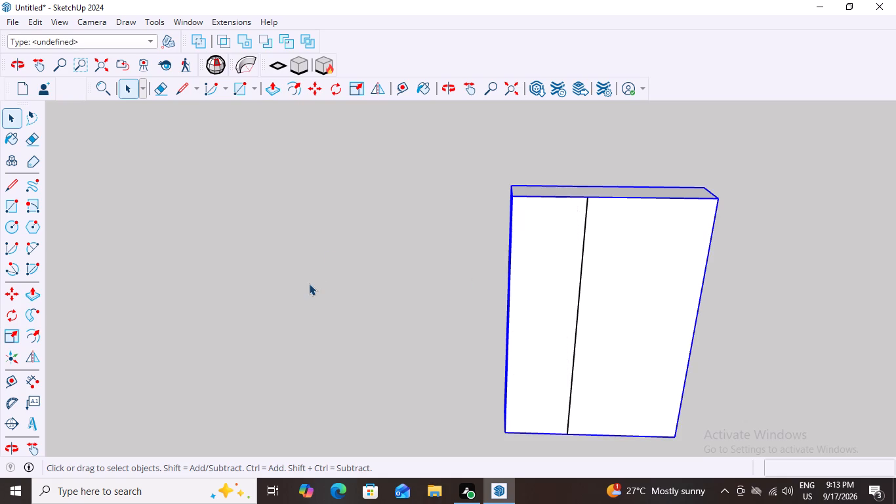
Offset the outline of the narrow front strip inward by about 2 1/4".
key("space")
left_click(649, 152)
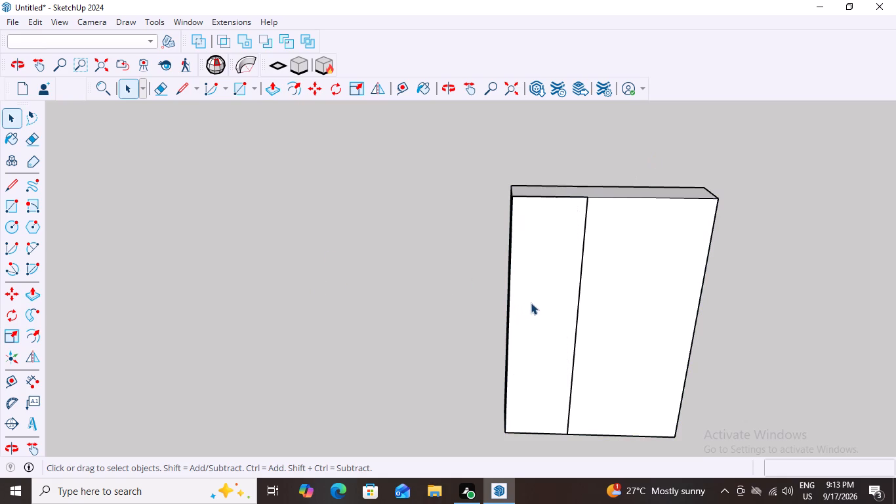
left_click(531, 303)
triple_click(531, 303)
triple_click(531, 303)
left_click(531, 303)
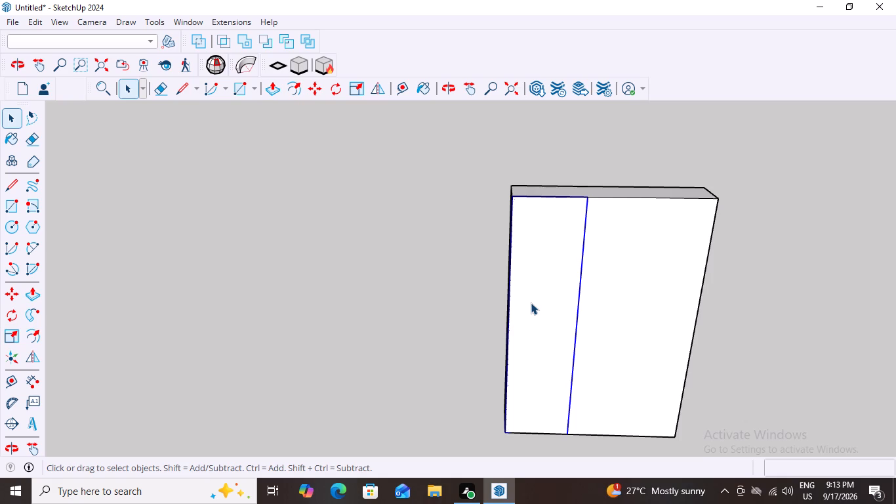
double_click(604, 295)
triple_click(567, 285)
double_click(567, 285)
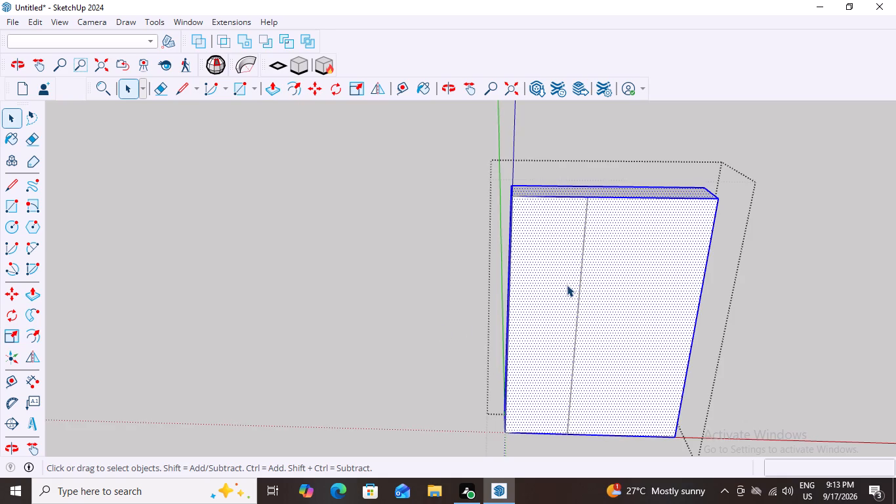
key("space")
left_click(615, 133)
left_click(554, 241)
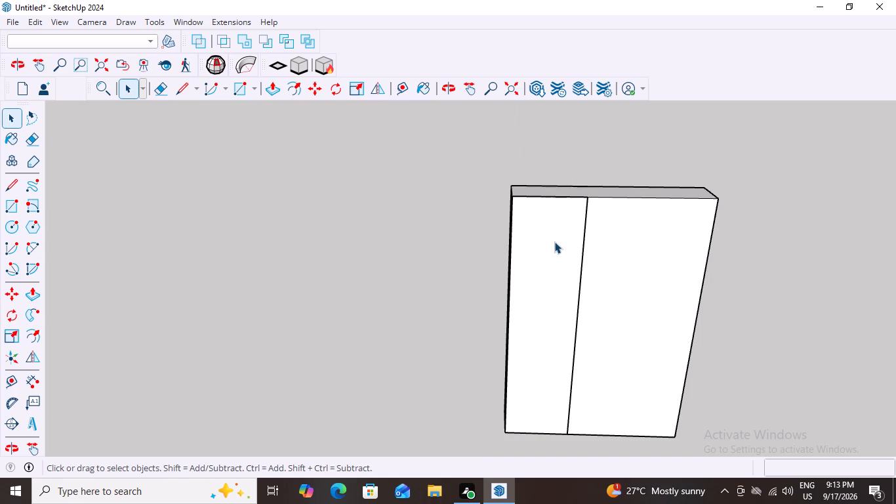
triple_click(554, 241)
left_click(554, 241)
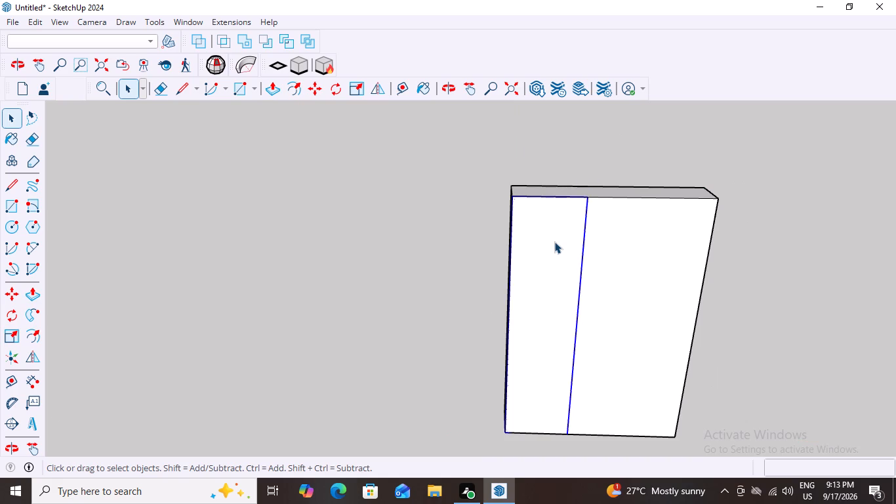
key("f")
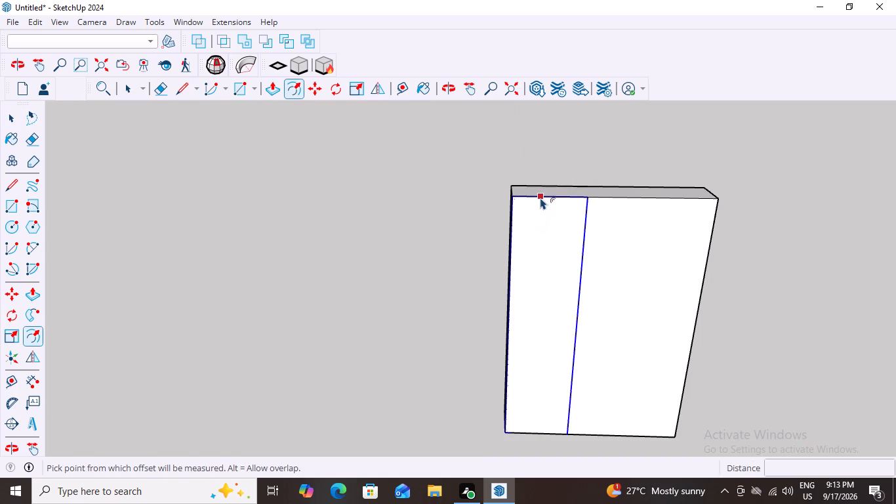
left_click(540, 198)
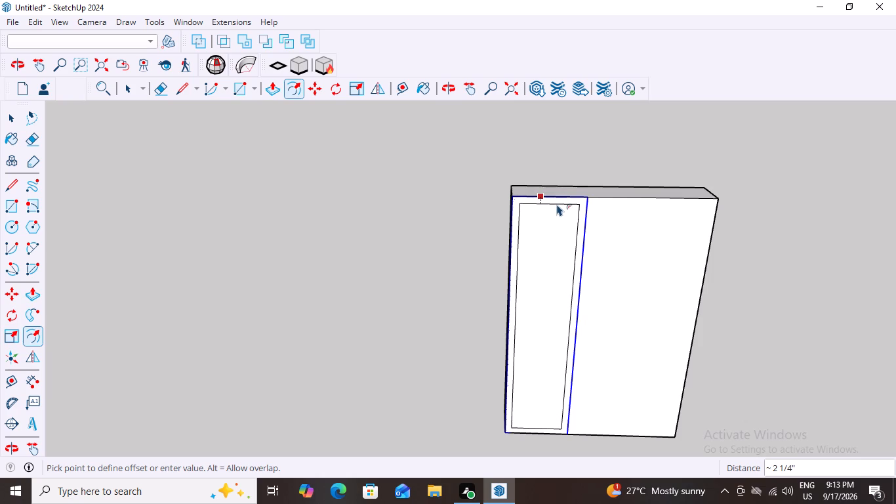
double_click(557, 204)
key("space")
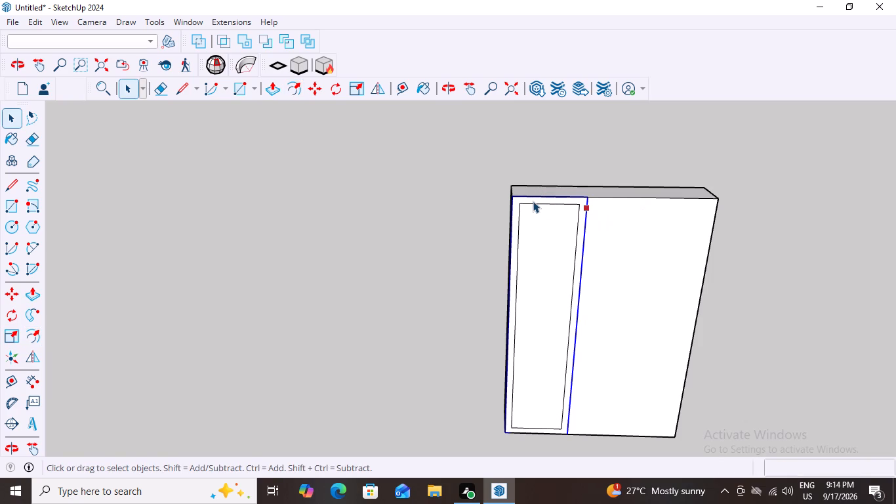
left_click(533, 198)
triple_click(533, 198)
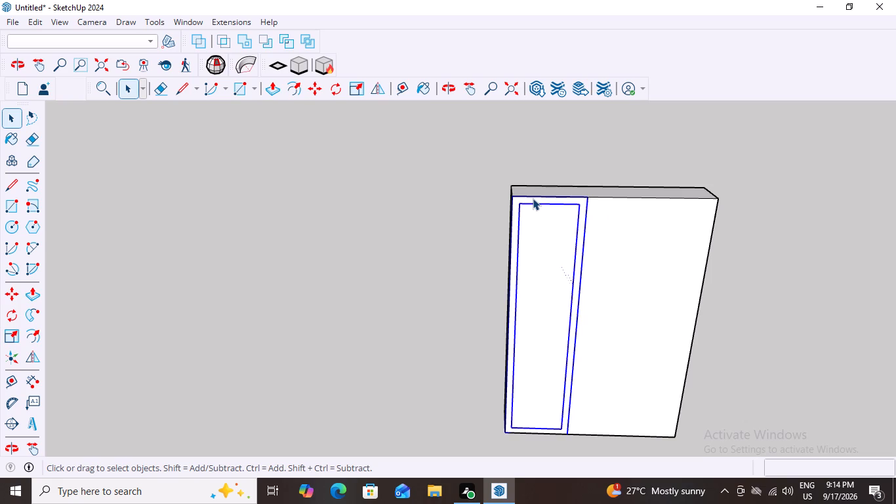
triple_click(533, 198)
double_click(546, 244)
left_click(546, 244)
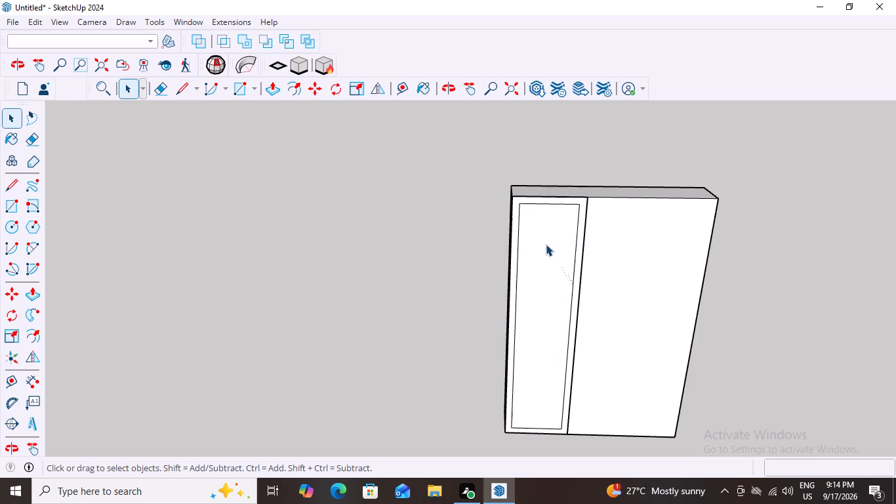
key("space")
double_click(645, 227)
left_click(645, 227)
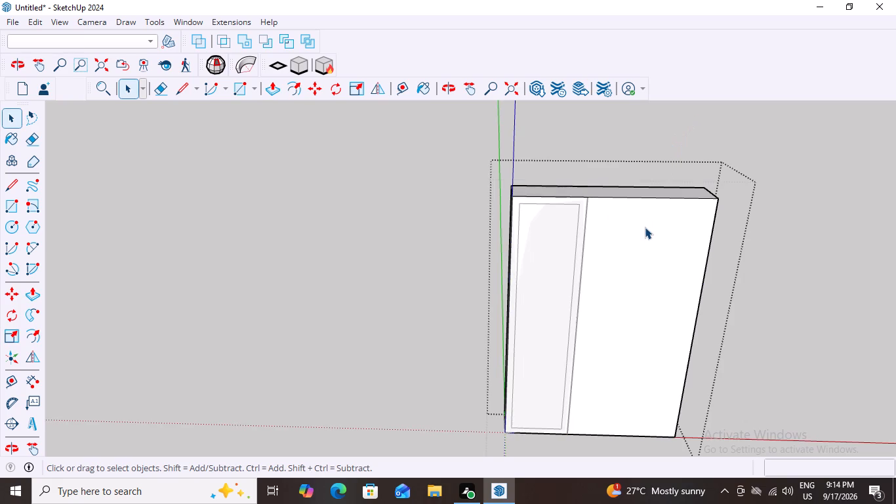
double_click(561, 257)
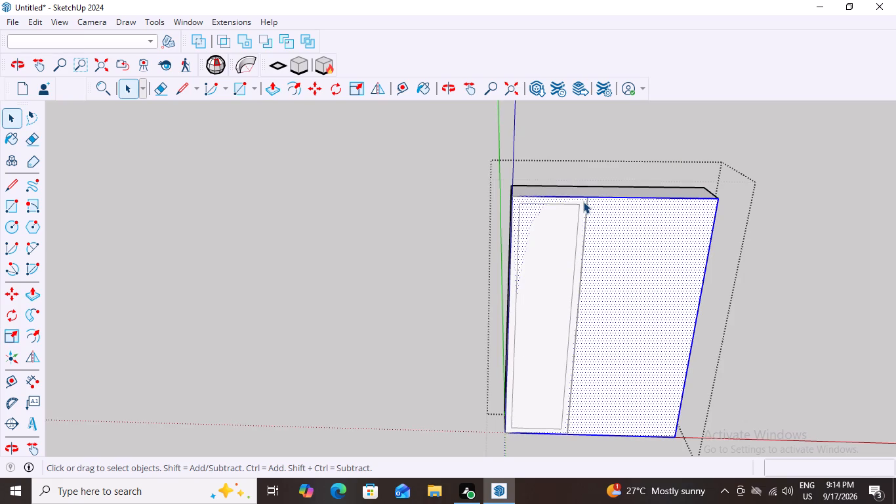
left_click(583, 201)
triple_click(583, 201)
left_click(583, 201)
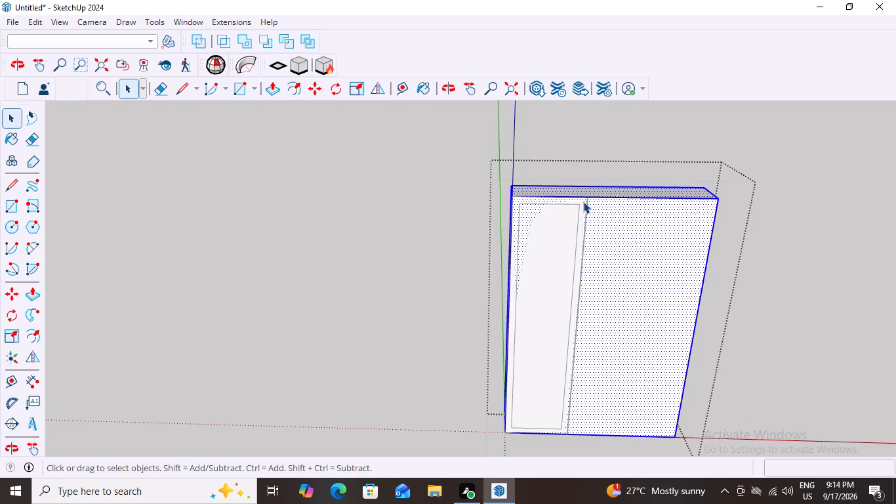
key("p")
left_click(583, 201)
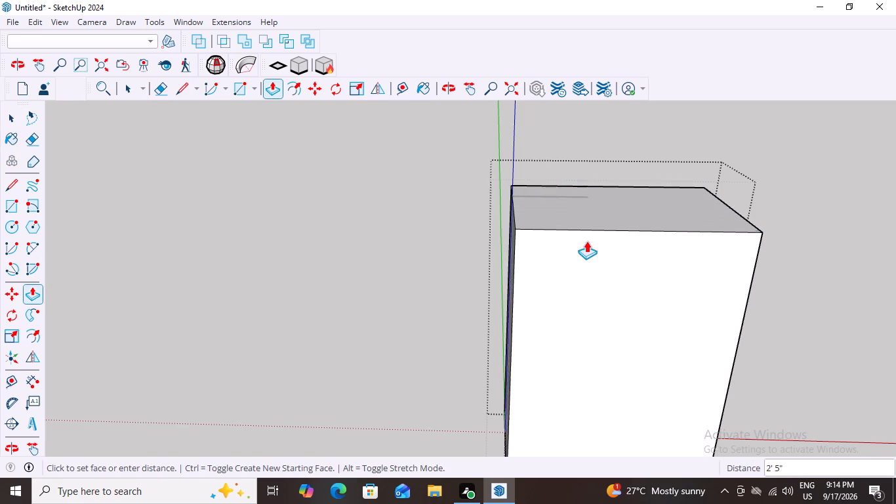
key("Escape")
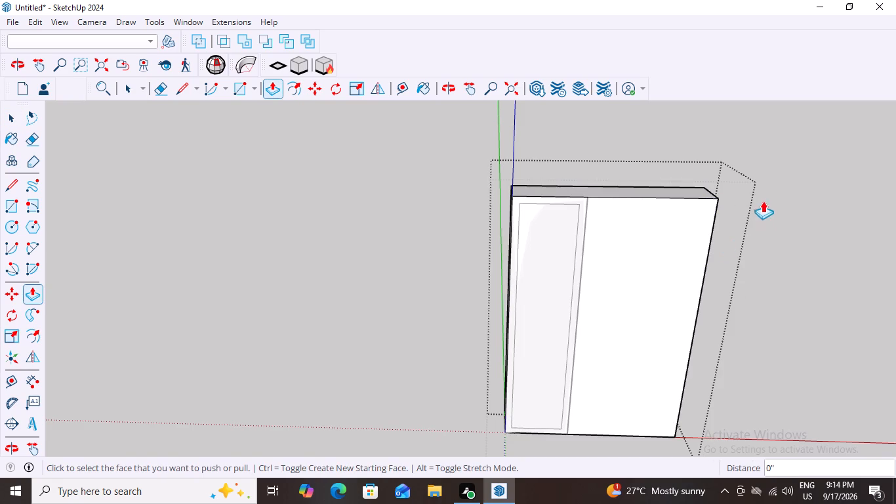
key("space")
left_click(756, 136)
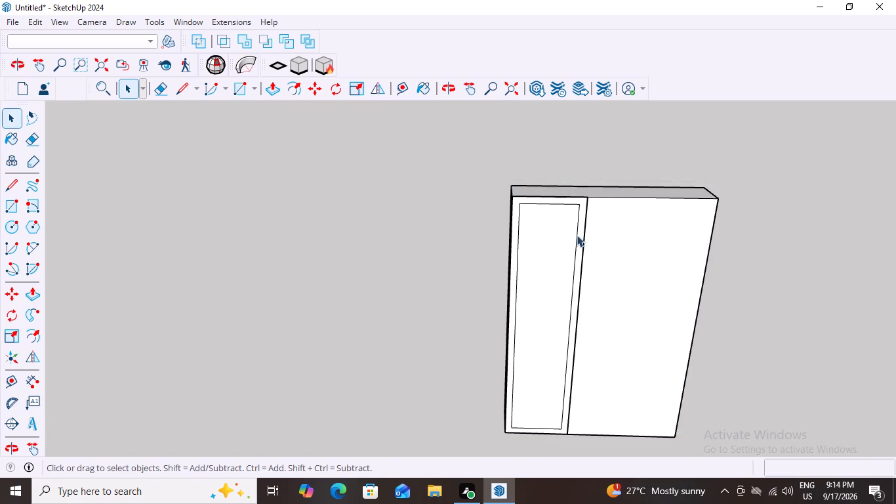
Undo the strip's offset outline and the narrow strip itself, back to the plain undivided box.
key("ctrl+z")
key("ctrl+z")
key("ctrl+z")
key("ctrl+z")
key("ctrl+z")
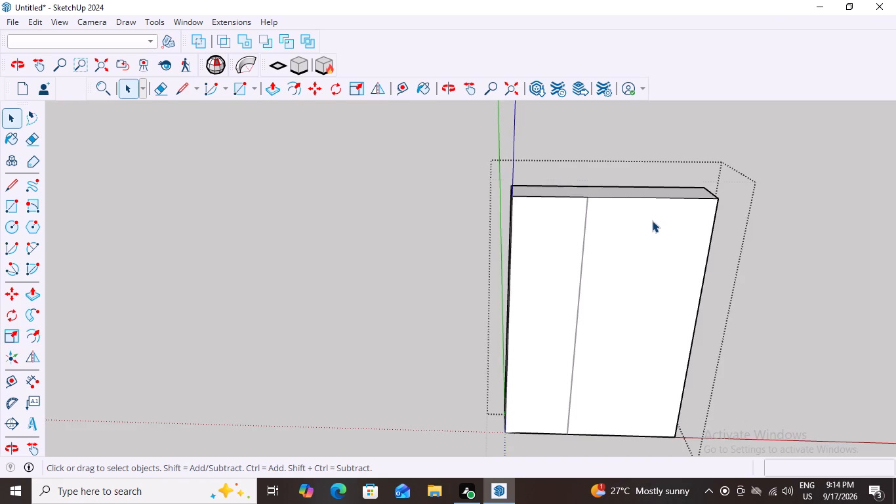
key("ctrl+z")
key("ctrl+z")
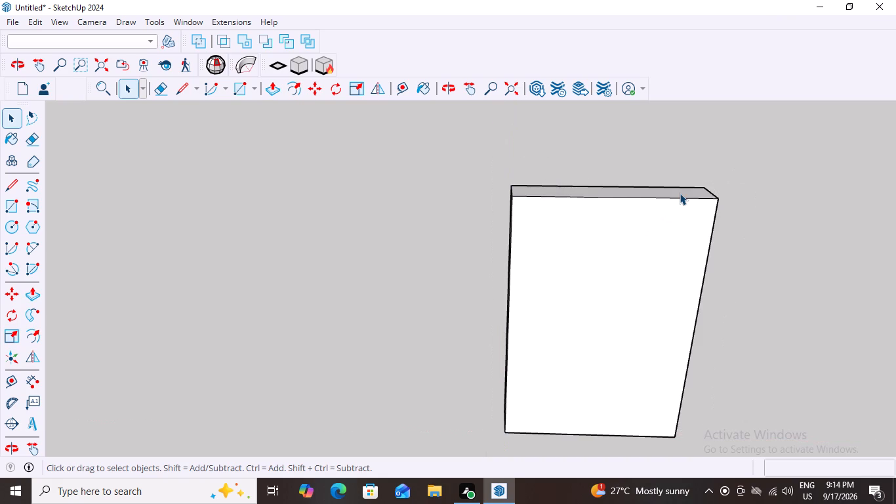
Draw a rectangle about 1' 8 3/4" wide and 7' high on the box's front face, starting at its upper corner.
triple_click(647, 240)
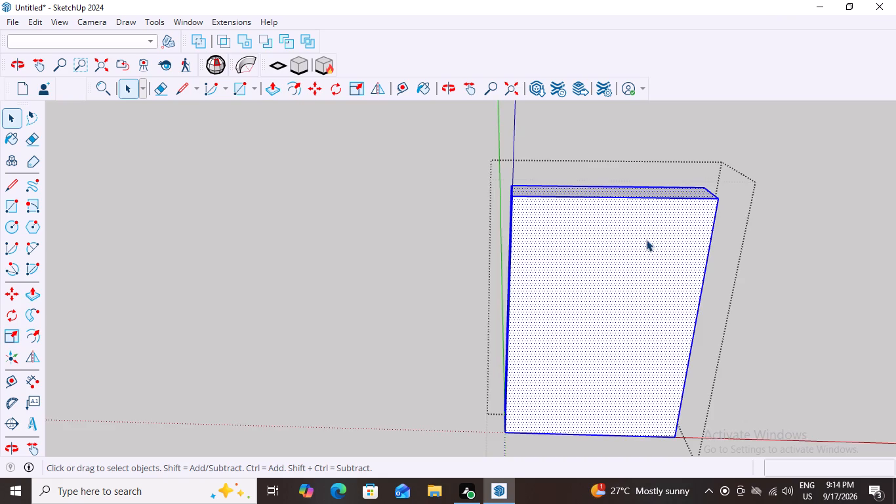
left_click(643, 240)
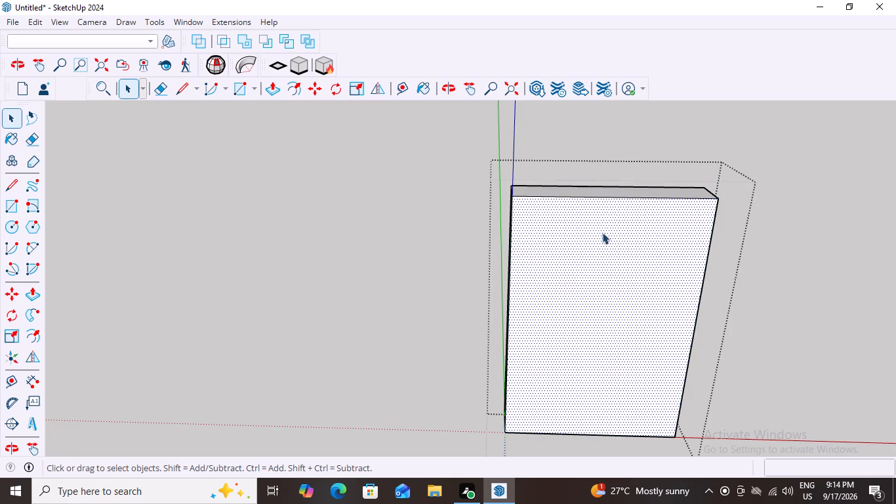
middle_click(653, 310)
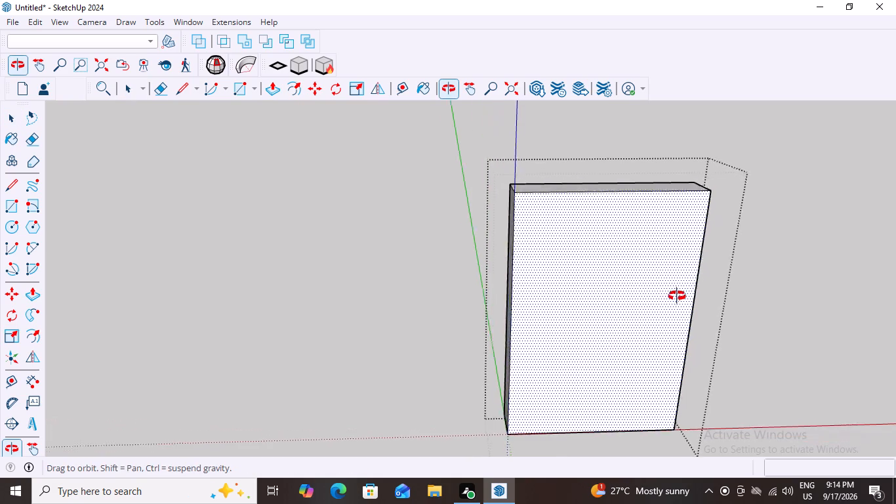
scroll(507, 201, "up", 1)
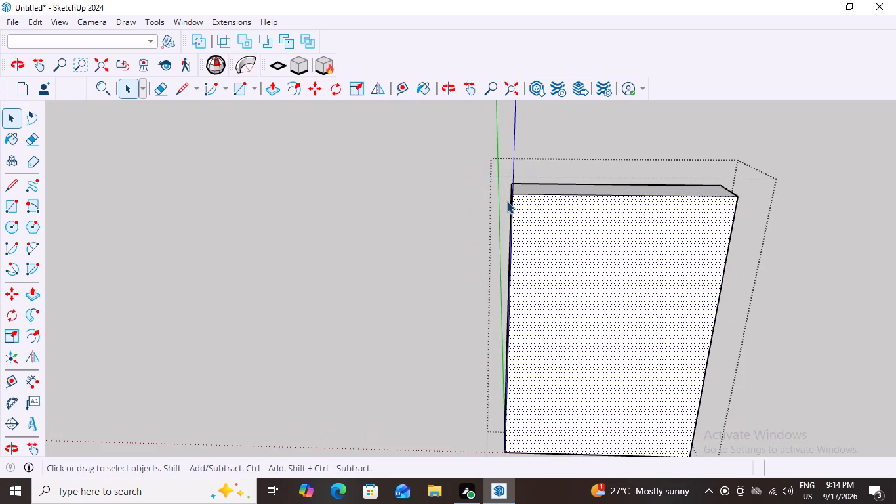
key("r")
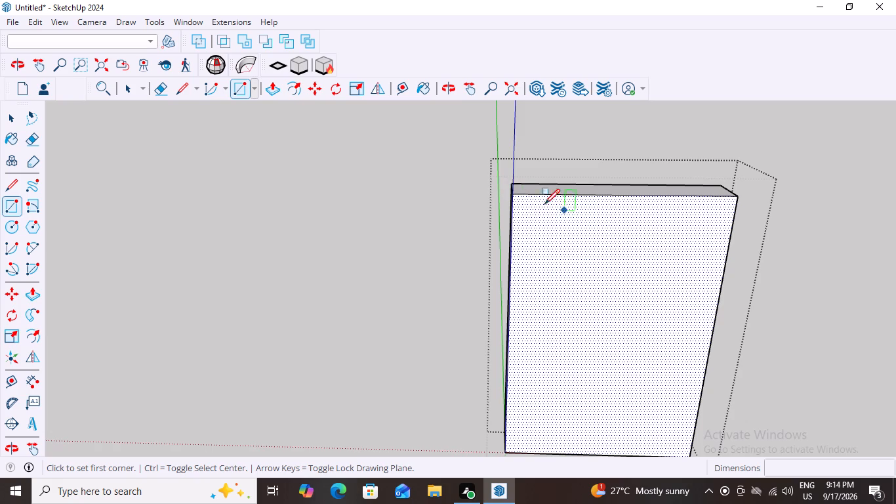
left_click(513, 194)
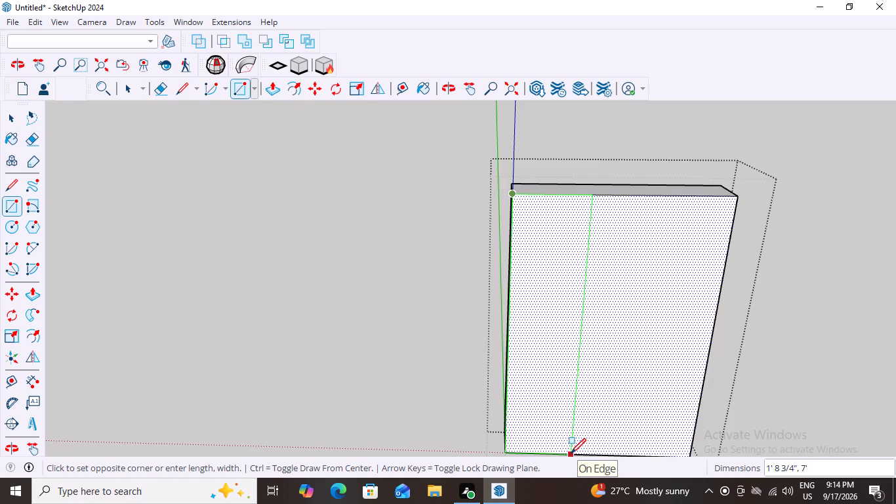
left_click(571, 453)
middle_click_drag(852, 358, 872, 304)
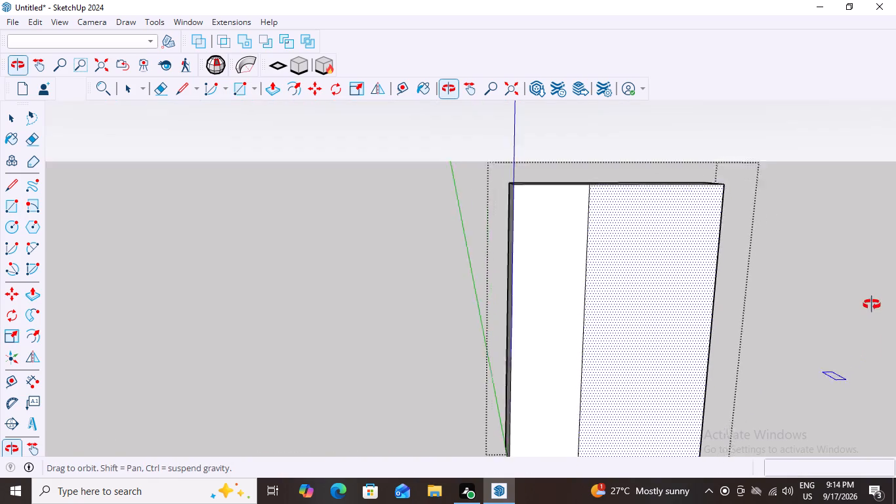
middle_click_drag(872, 304, 811, 322)
key("space")
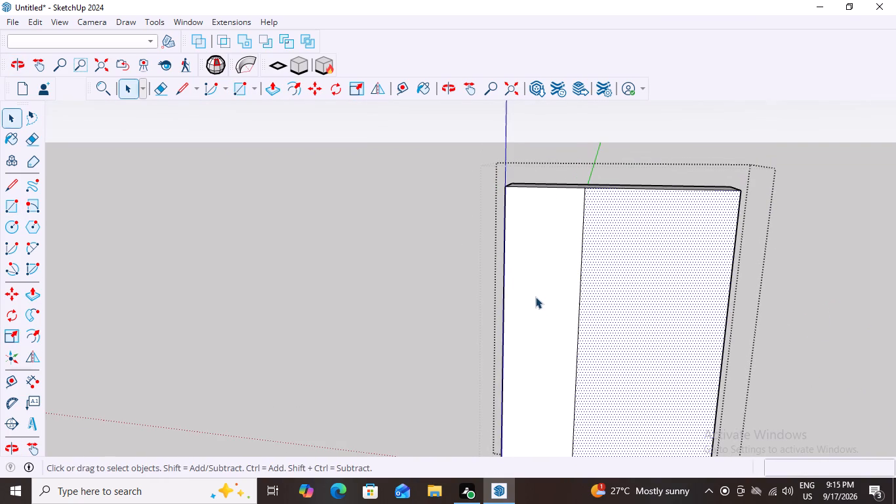
Offset the outline of the narrow front strip inward by about 2".
double_click(542, 295)
scroll(548, 292, "down", 3)
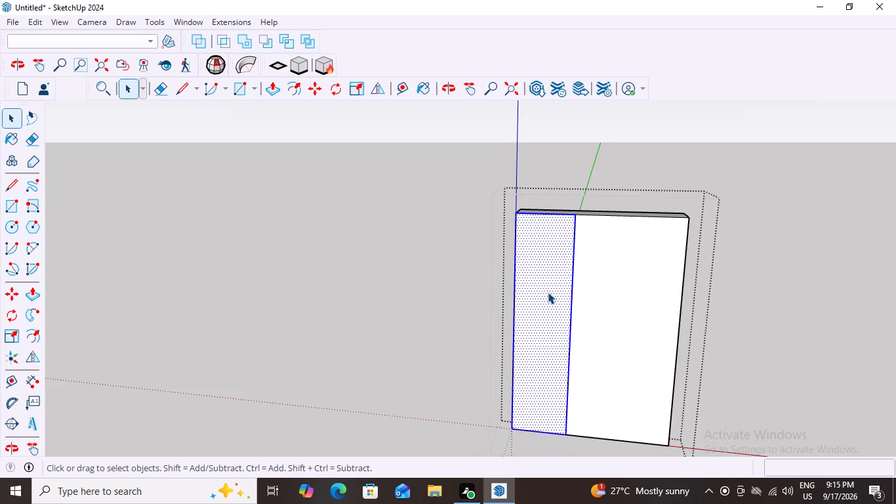
scroll(543, 307, "up", 1)
key("f")
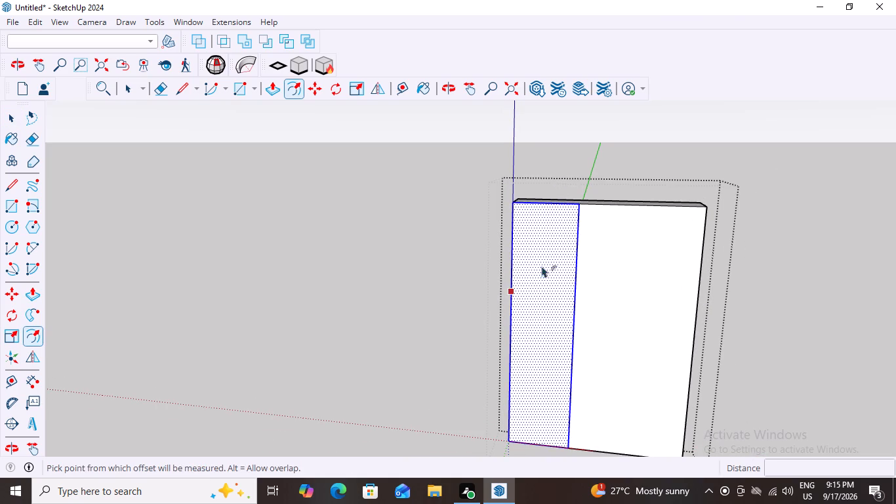
left_click(545, 201)
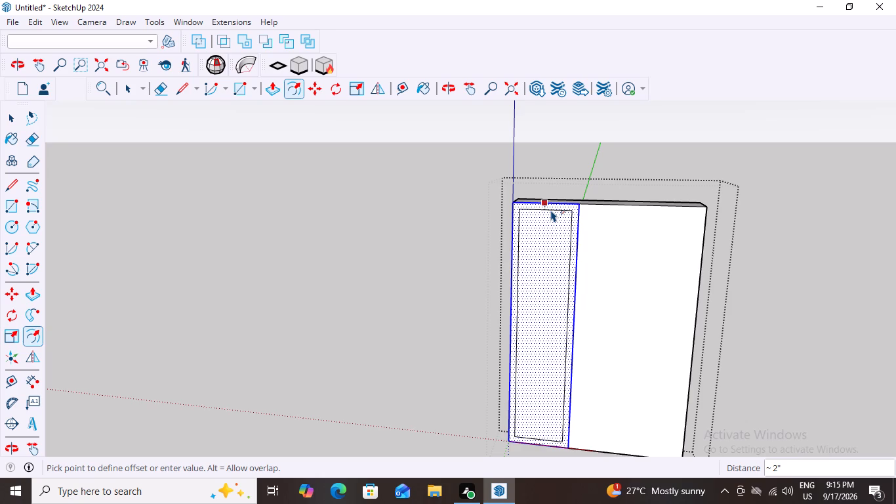
left_click(551, 210)
key("space")
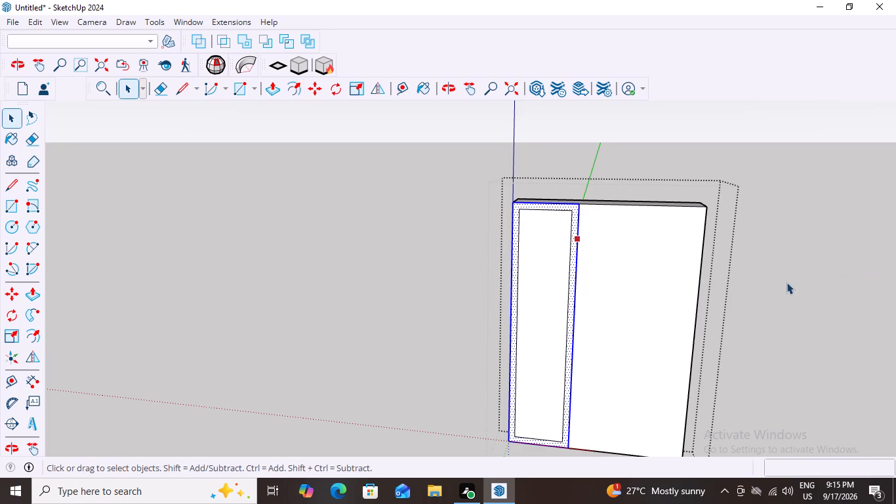
key("space")
left_click(700, 148)
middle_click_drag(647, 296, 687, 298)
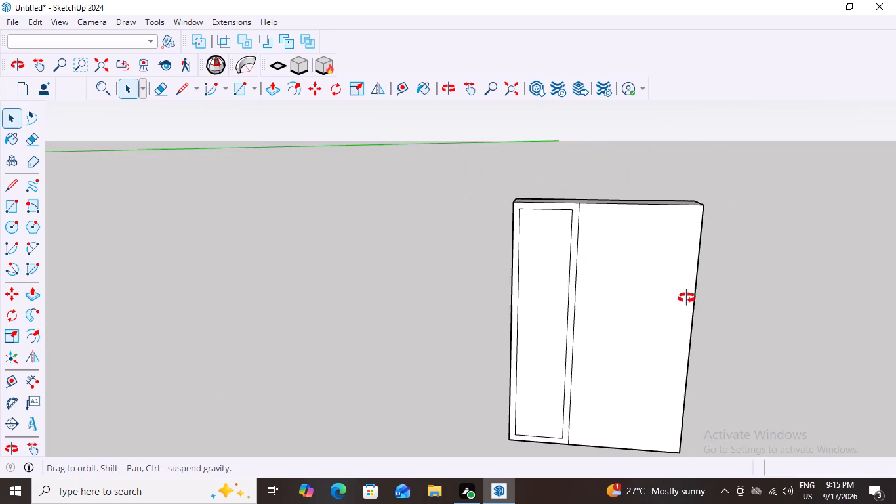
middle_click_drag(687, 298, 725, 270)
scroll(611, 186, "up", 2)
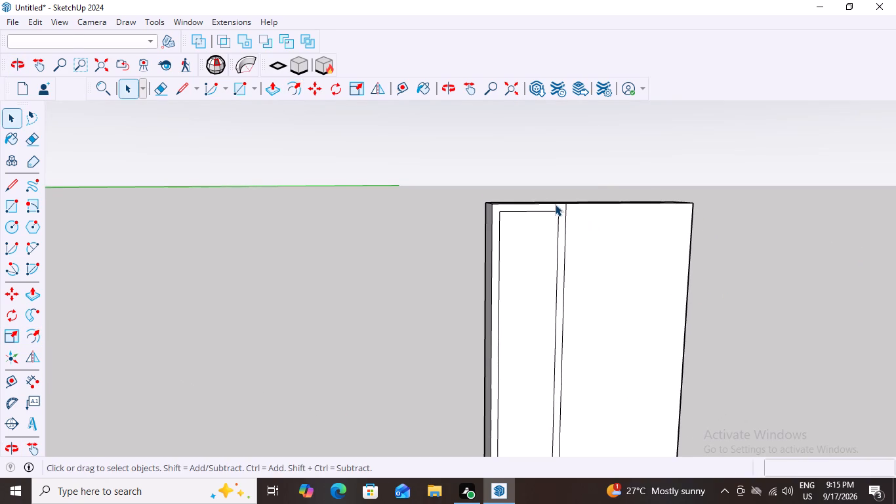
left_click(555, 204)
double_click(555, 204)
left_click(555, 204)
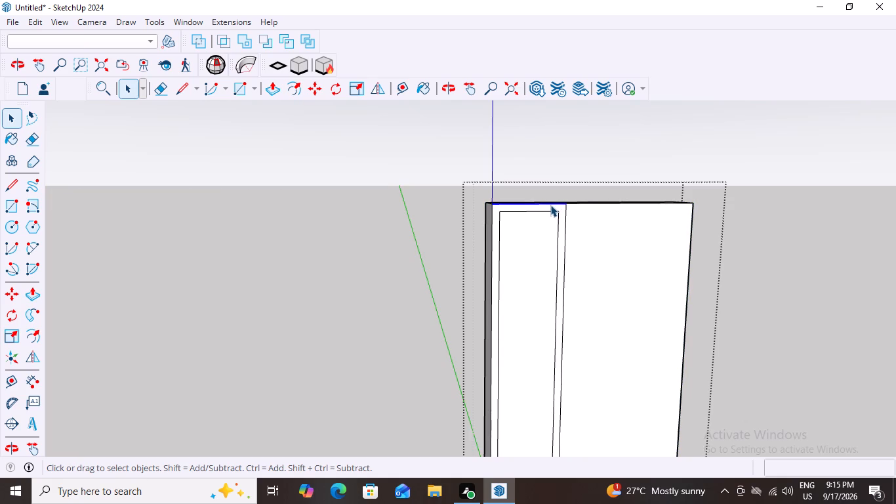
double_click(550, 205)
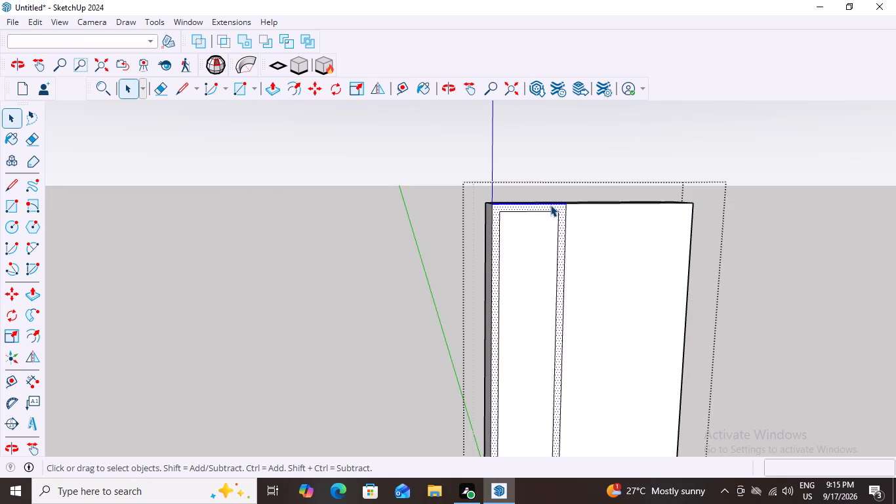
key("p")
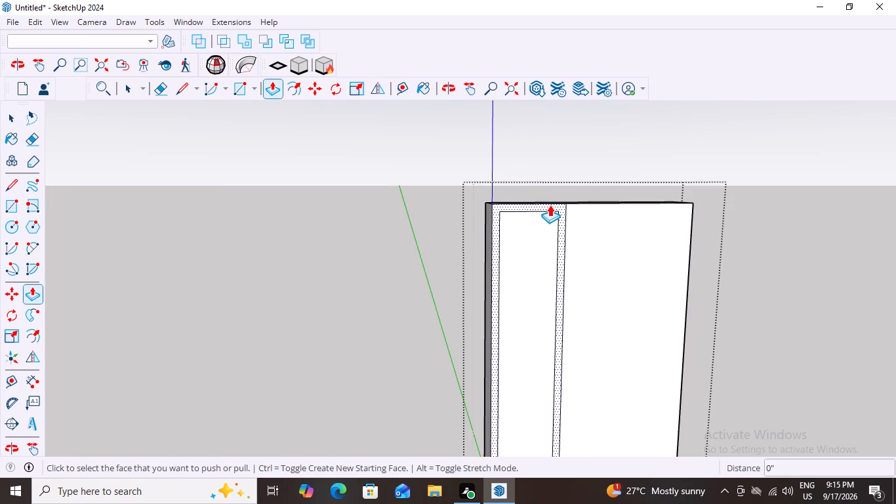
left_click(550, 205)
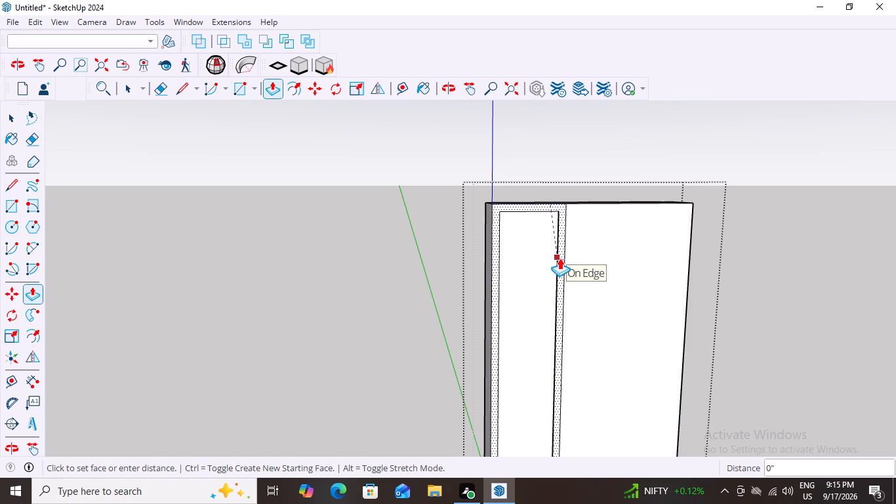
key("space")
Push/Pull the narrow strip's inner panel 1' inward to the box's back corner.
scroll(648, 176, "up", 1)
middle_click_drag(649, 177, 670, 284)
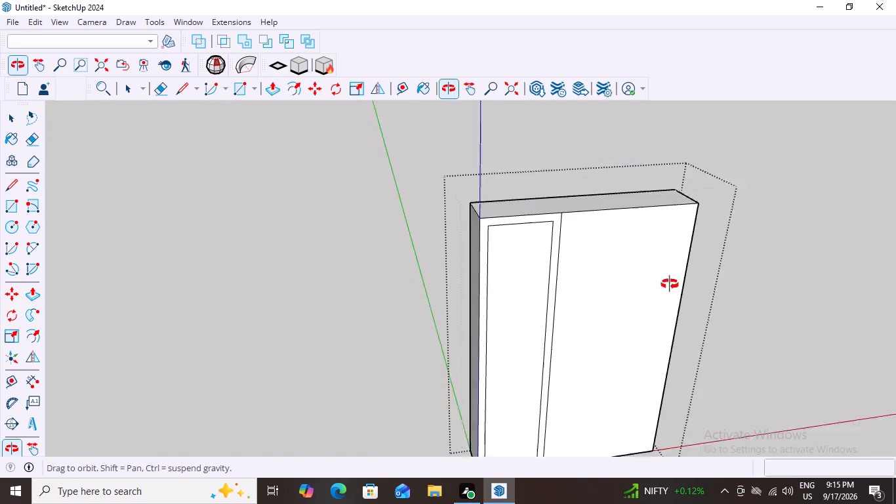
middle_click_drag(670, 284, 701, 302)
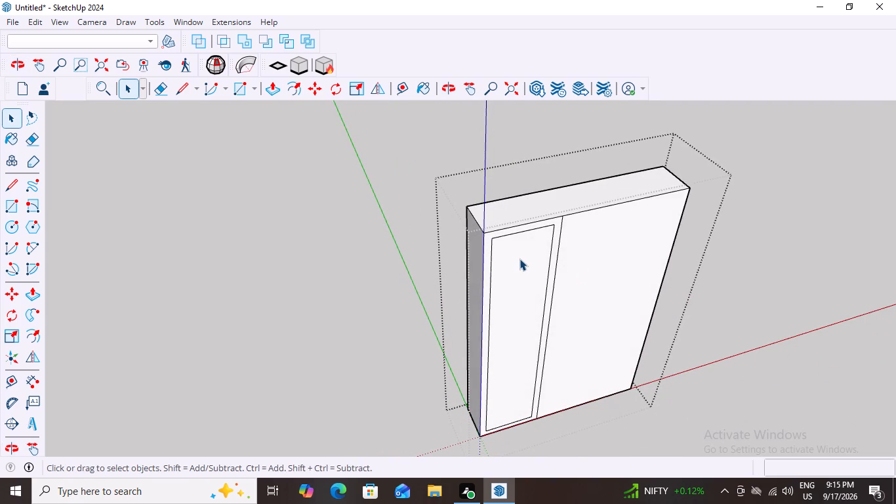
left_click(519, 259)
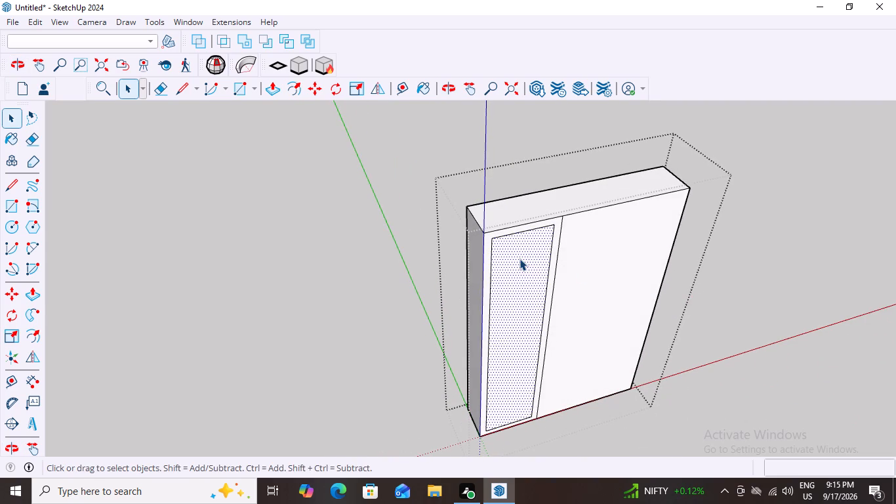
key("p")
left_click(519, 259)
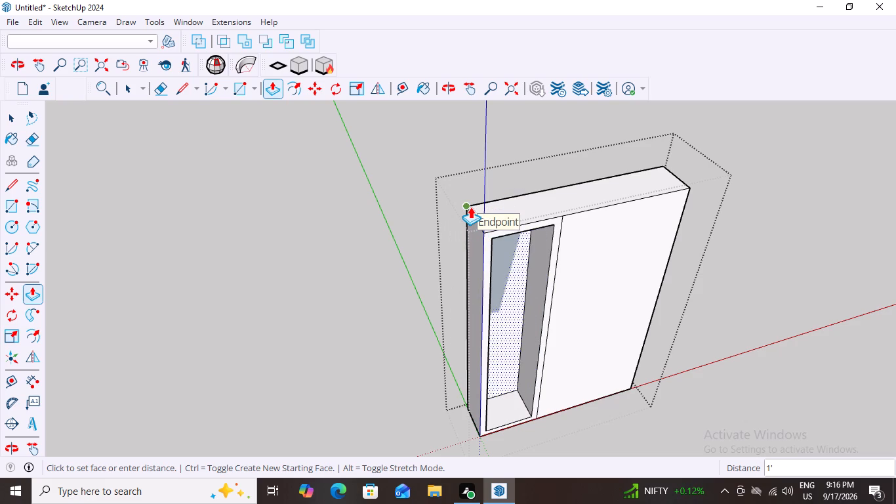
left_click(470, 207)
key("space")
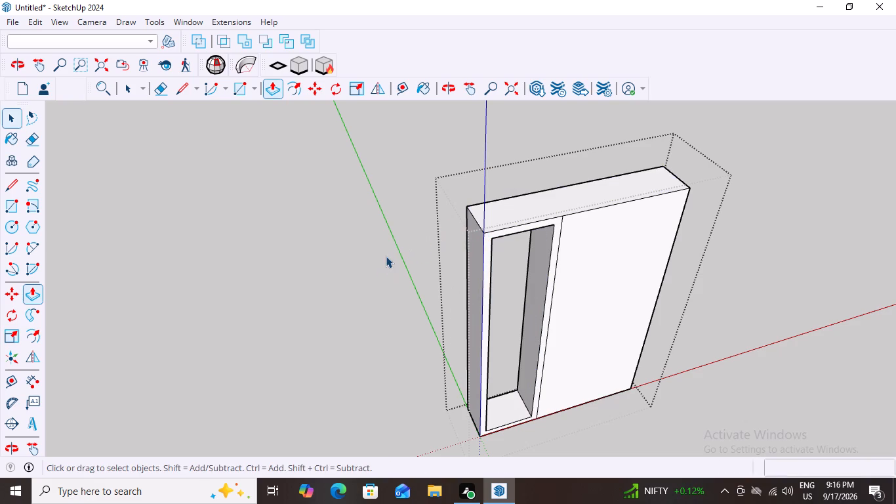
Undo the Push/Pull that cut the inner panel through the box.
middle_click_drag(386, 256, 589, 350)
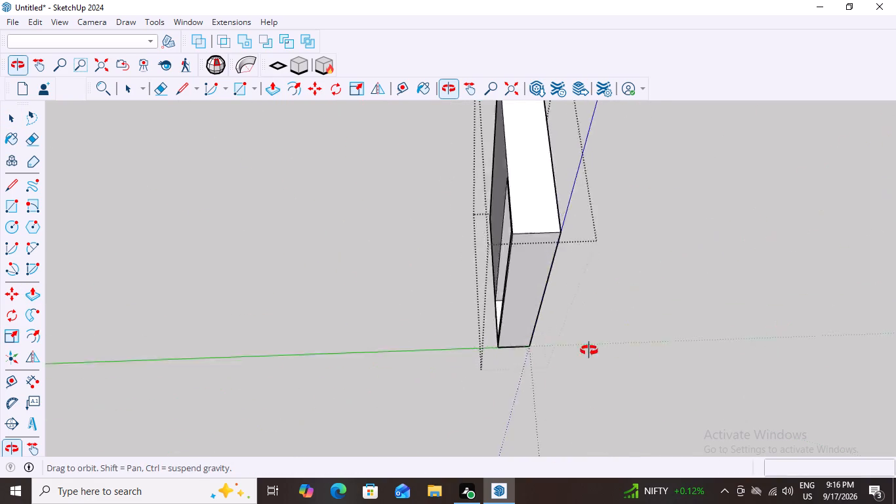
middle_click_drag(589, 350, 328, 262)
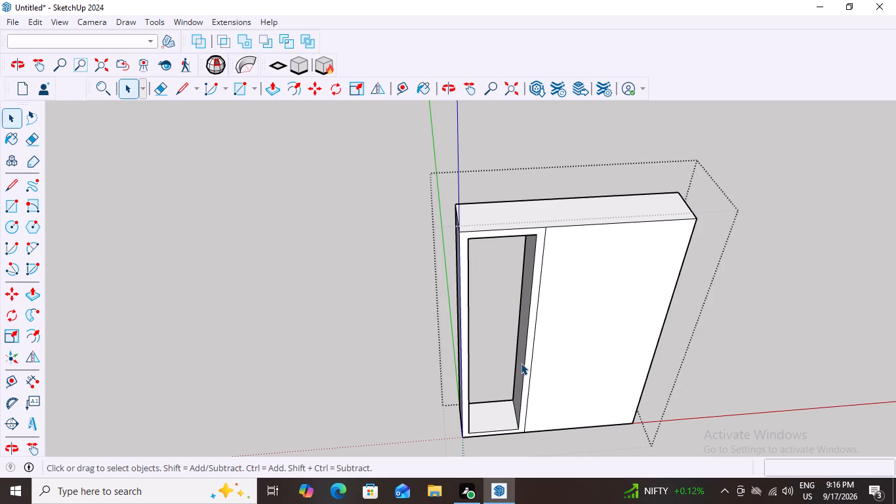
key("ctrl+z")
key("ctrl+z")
Place a guide line parallel to the box's top front edge at a distance of 1'.
middle_click_drag(714, 335, 691, 390)
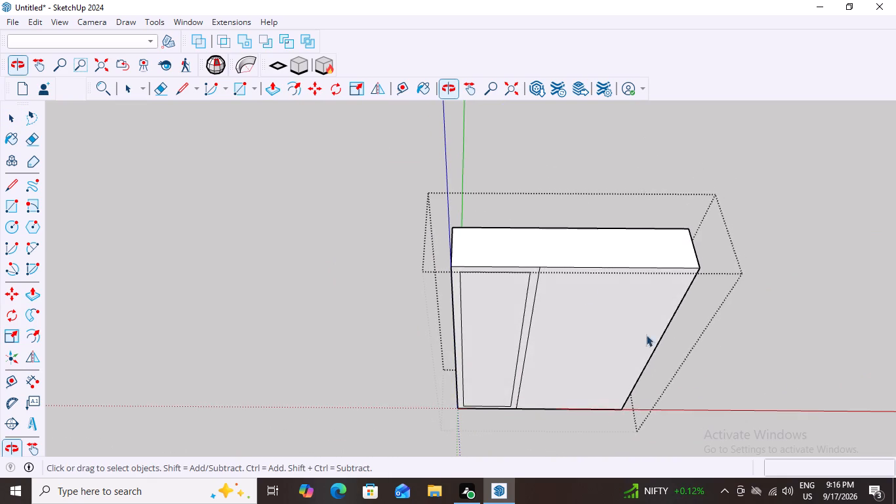
scroll(453, 232, "up", 2)
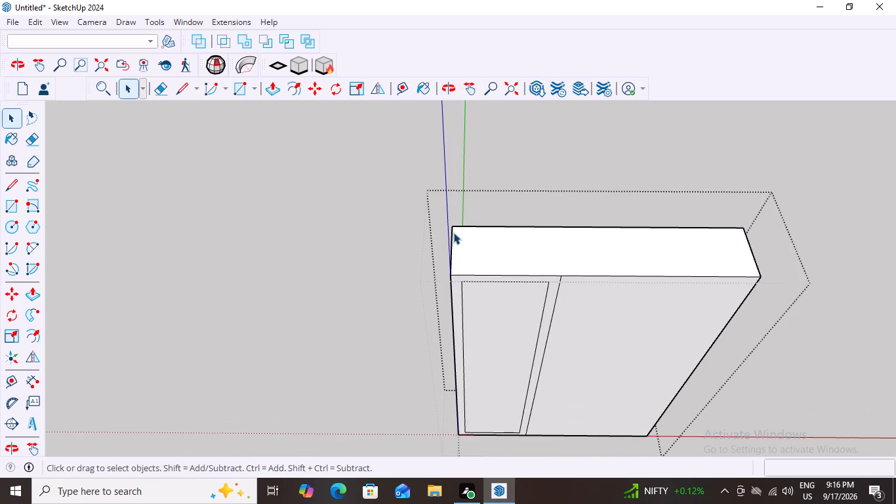
key("t")
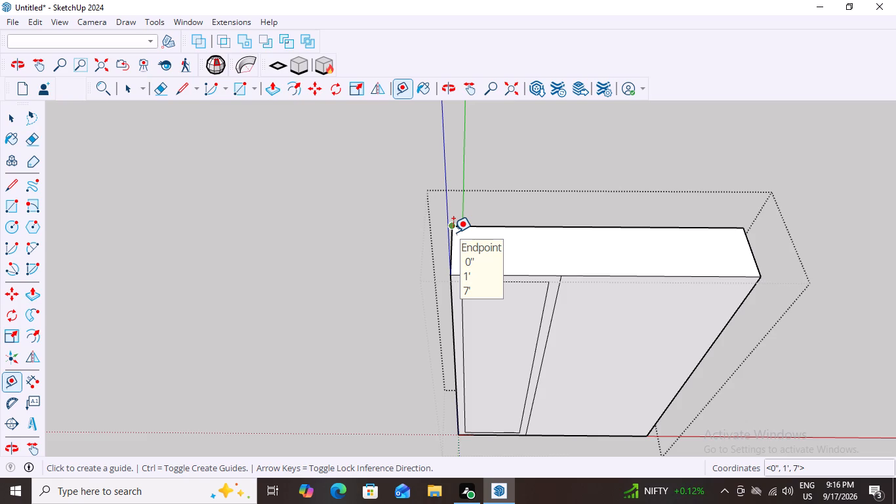
left_click(518, 272)
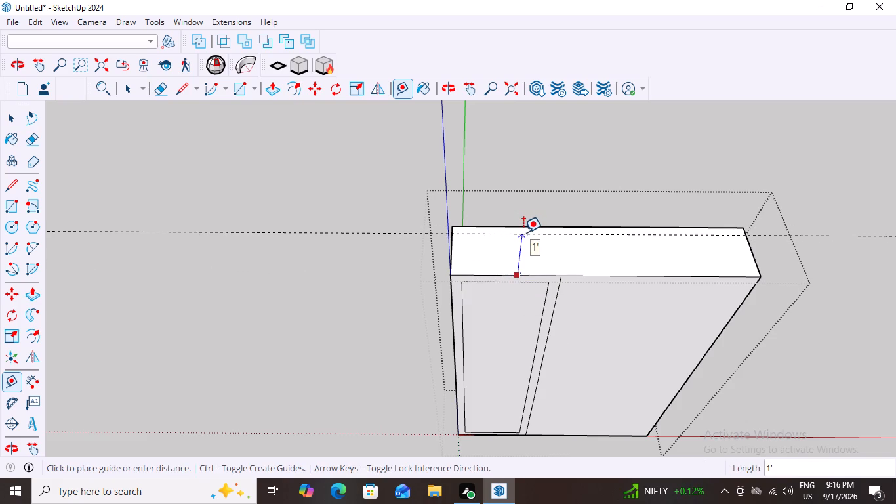
left_click(523, 232)
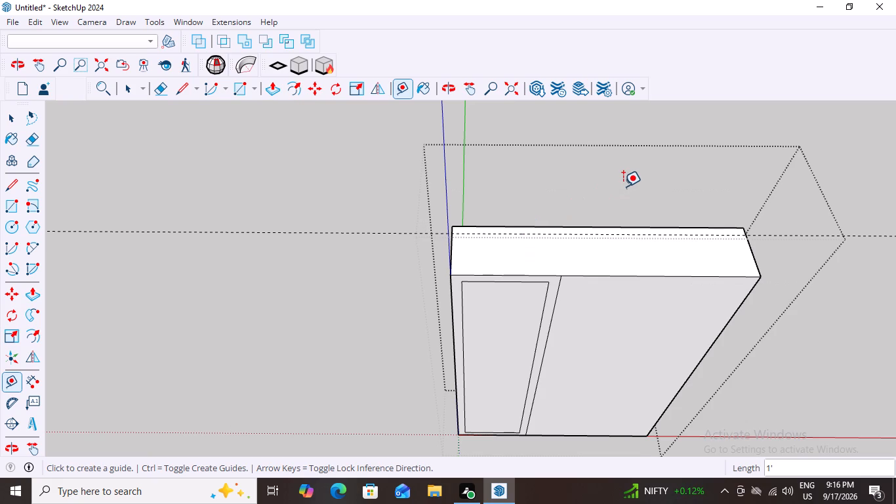
key("space")
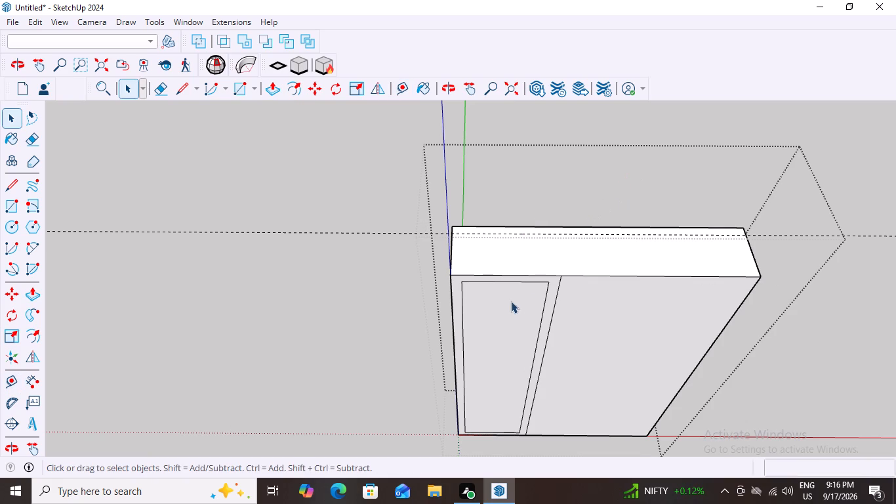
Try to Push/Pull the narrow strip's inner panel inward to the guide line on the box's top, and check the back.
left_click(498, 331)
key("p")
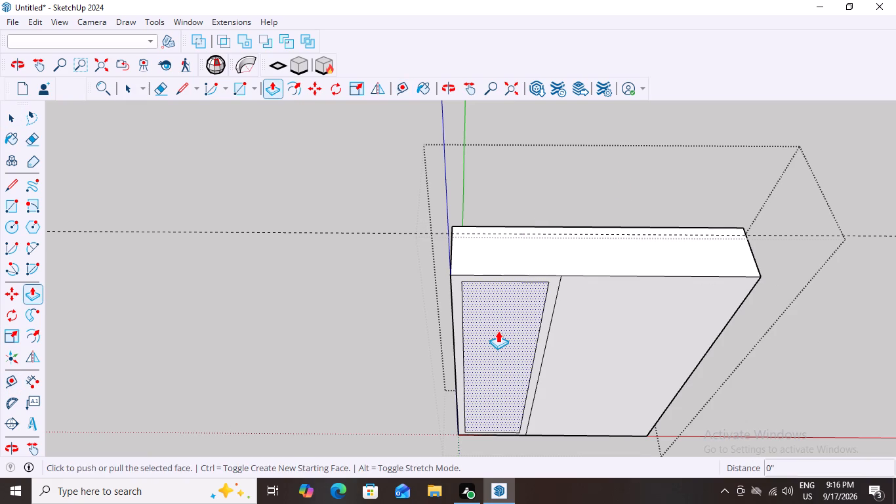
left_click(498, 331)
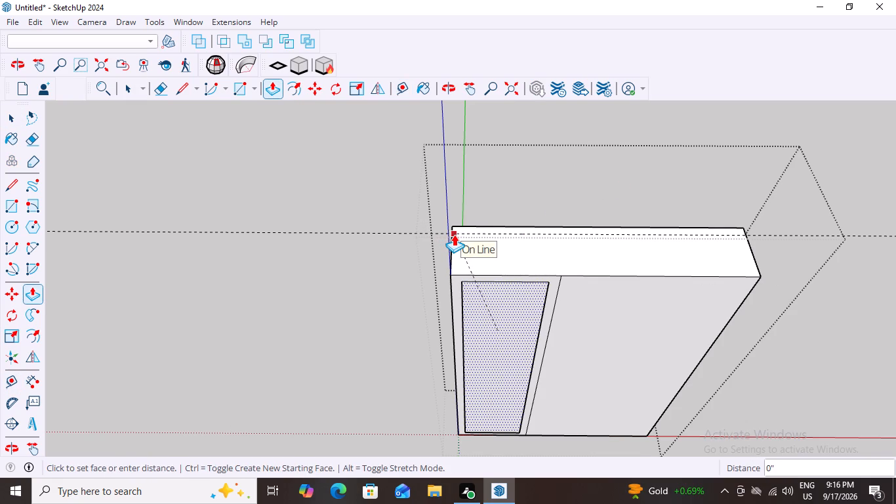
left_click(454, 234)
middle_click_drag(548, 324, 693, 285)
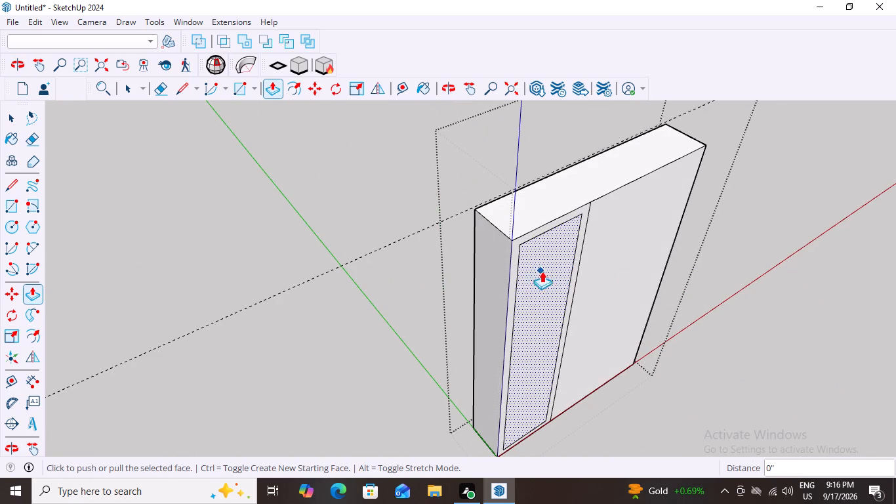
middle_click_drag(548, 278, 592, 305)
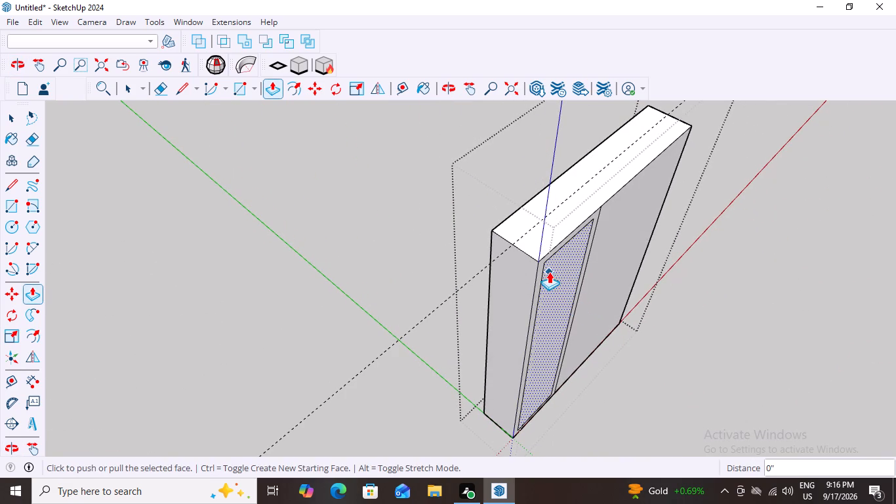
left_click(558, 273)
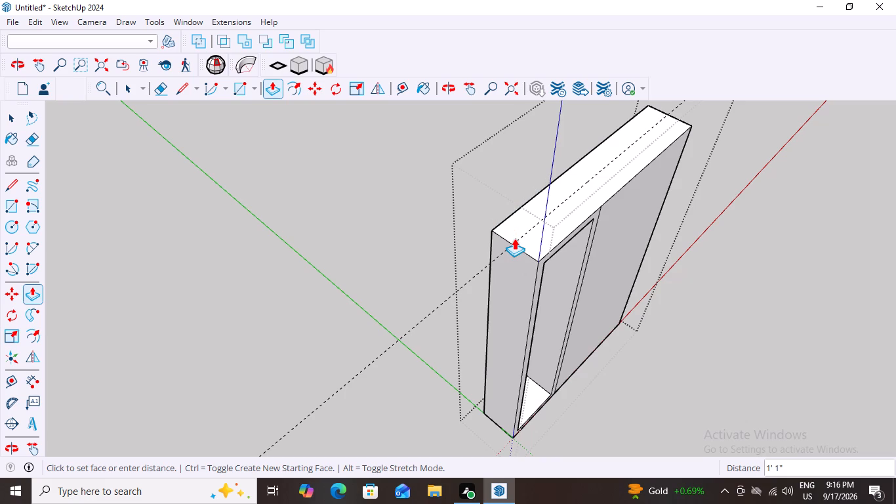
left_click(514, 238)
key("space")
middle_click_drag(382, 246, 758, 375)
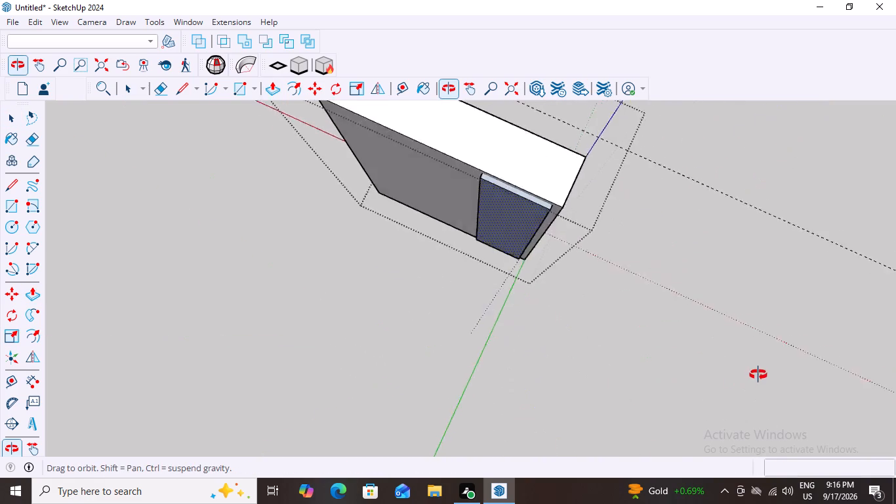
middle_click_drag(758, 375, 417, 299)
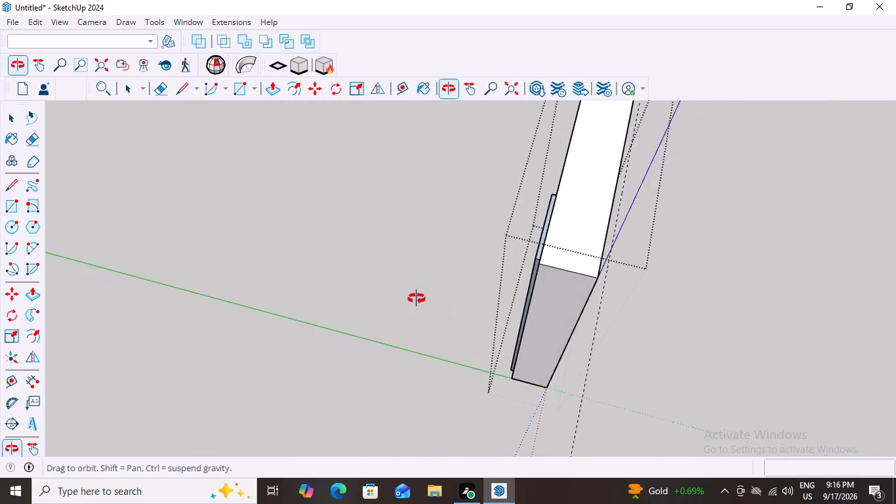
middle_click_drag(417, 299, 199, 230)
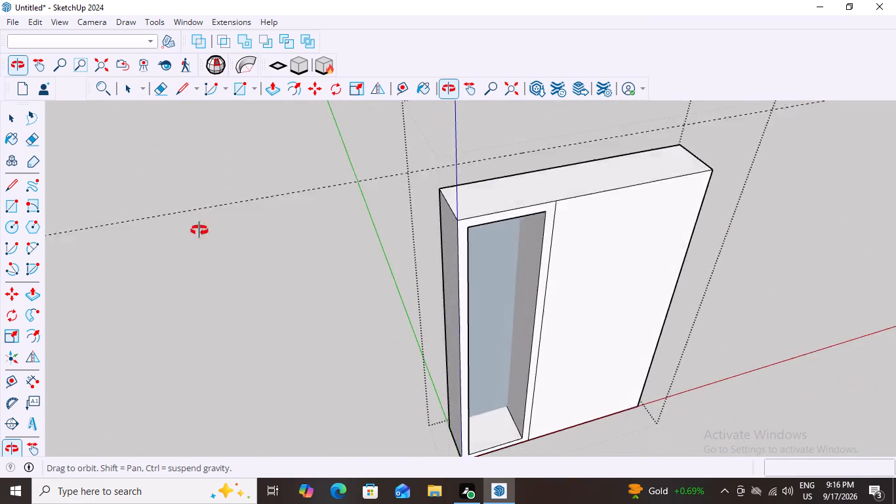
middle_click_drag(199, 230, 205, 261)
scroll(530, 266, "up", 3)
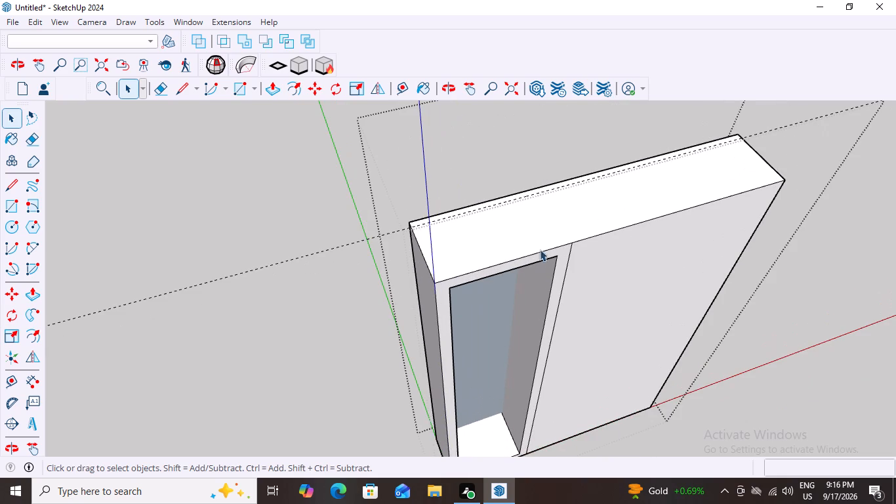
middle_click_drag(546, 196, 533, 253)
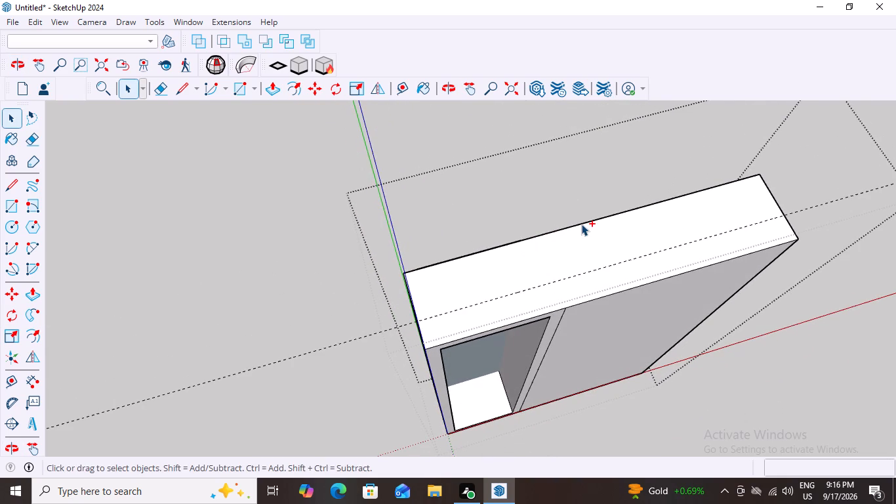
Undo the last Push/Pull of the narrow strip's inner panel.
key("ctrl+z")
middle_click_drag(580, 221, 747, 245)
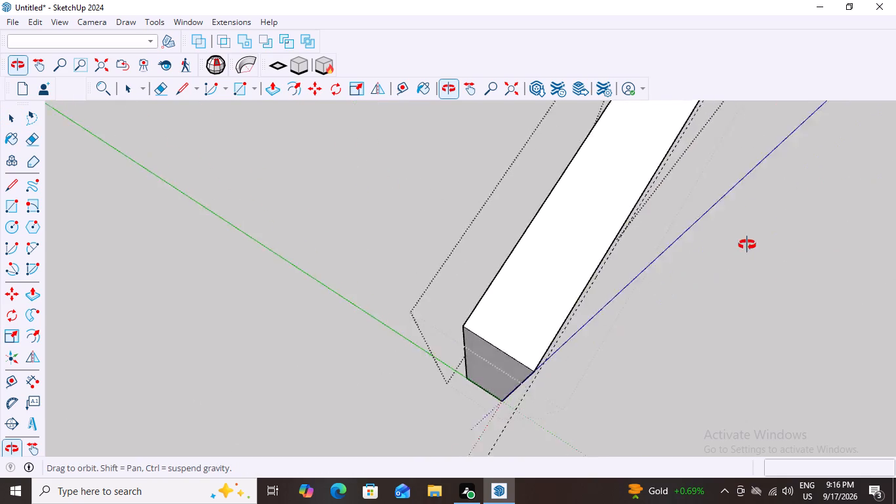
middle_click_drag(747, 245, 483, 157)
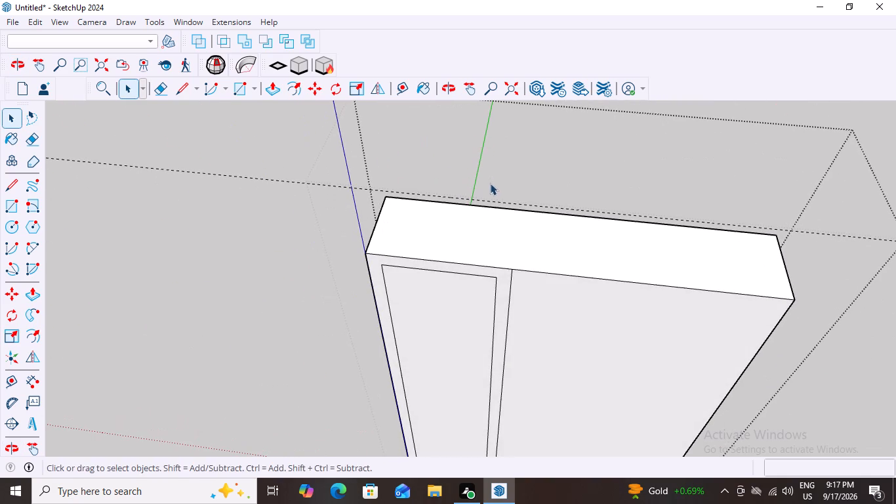
Delete all guides from the model.
left_click(491, 198)
scroll(544, 190, "down", 4)
middle_click_drag(482, 241, 485, 242)
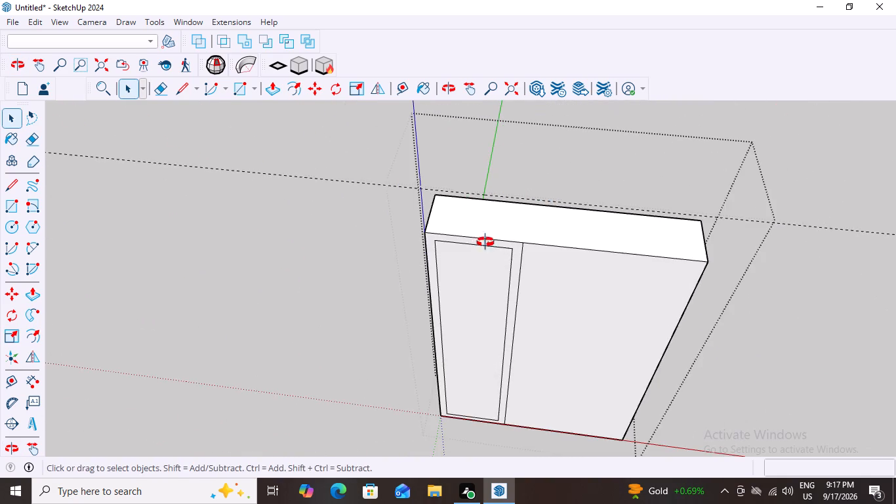
middle_click_drag(485, 242, 626, 219)
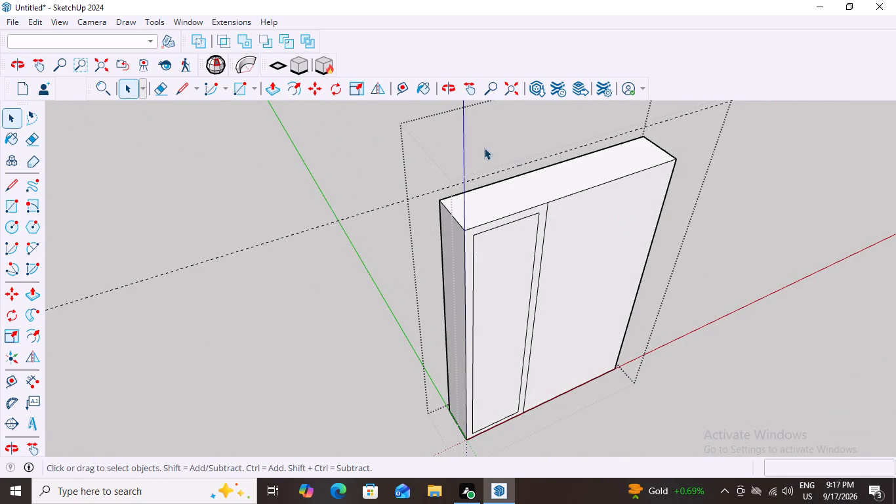
scroll(483, 147, "up", 8)
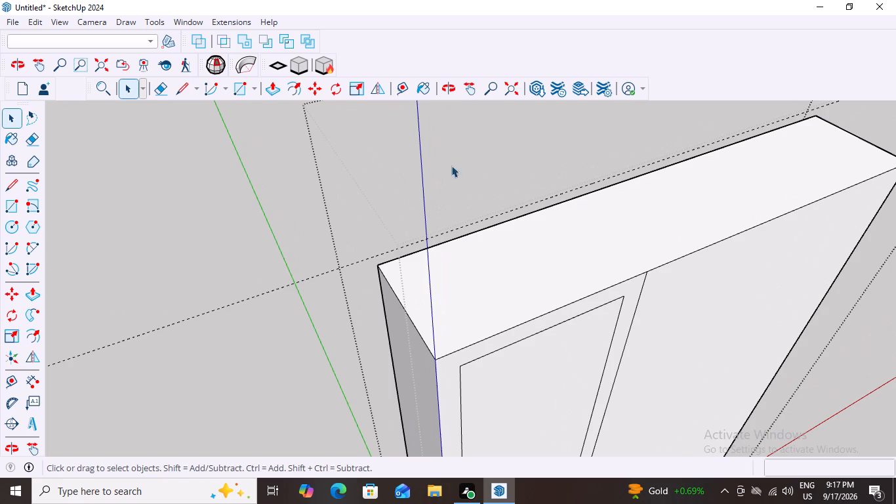
left_click(37, 20)
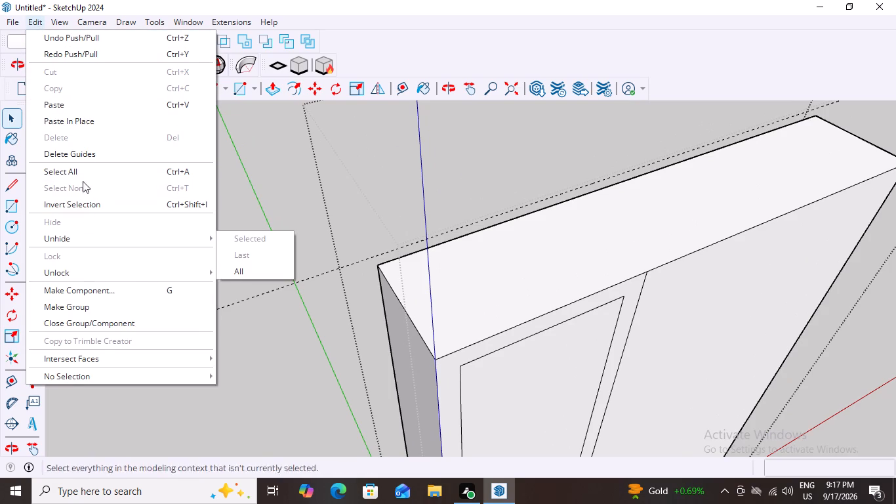
left_click(112, 156)
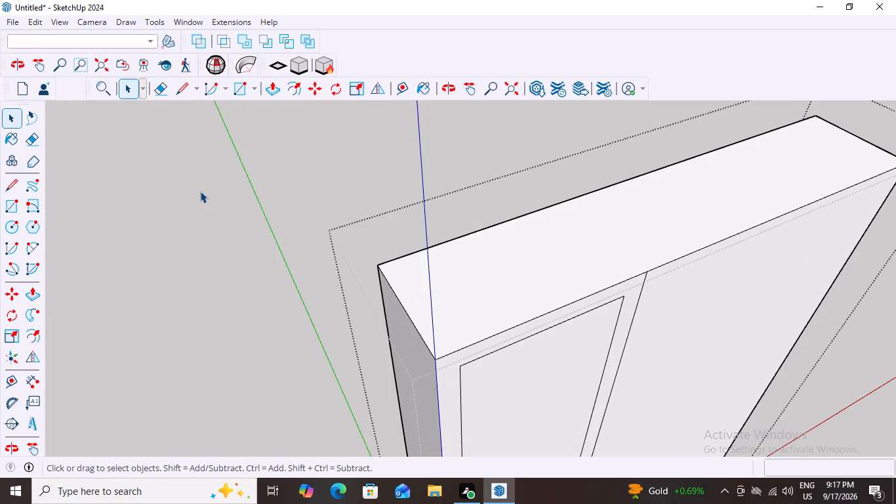
Place a guide line on the box's top face, parallel to its back edge and 3" in from it.
key("t")
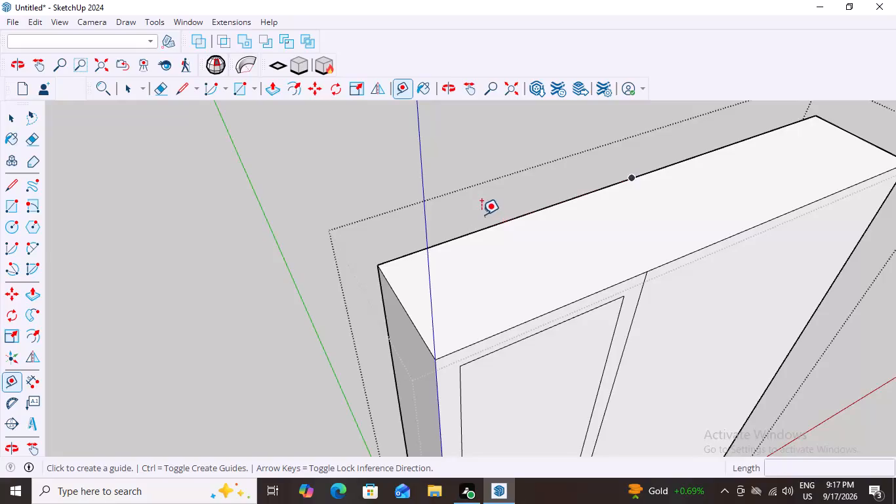
left_click(470, 232)
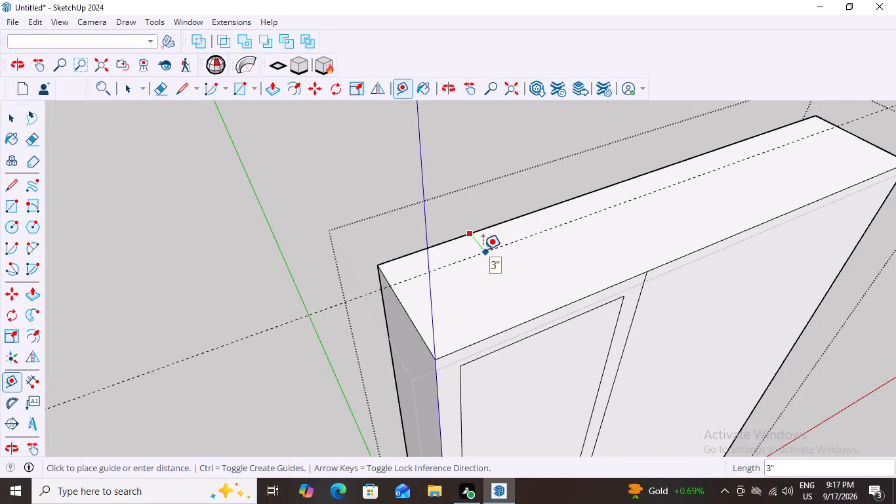
left_click(483, 250)
key("space")
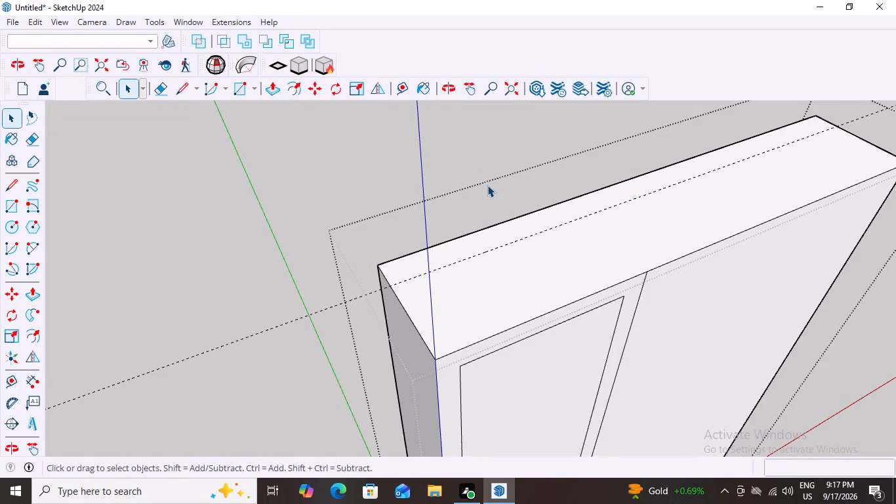
Push/Pull the narrow strip's inner panel inward to the guide line set in from the back edge, and leave the box's editing mode.
key("p")
left_click_drag(523, 386, 523, 375)
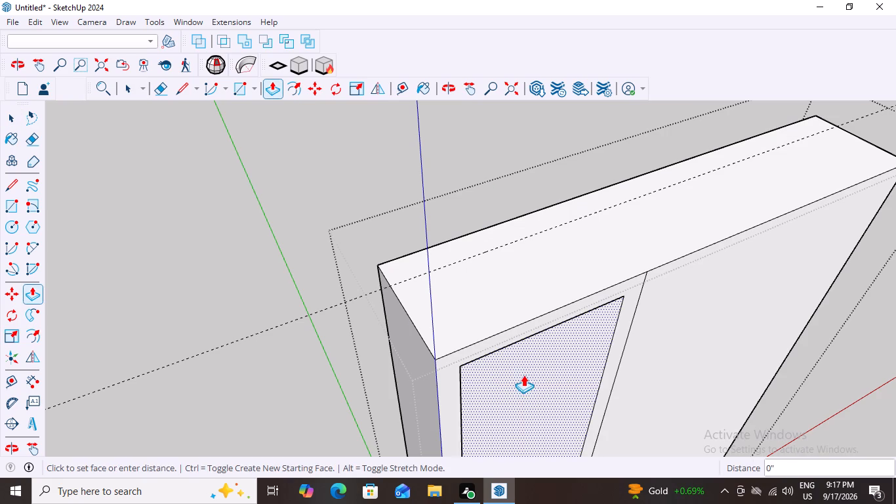
left_click_drag(523, 375, 392, 281)
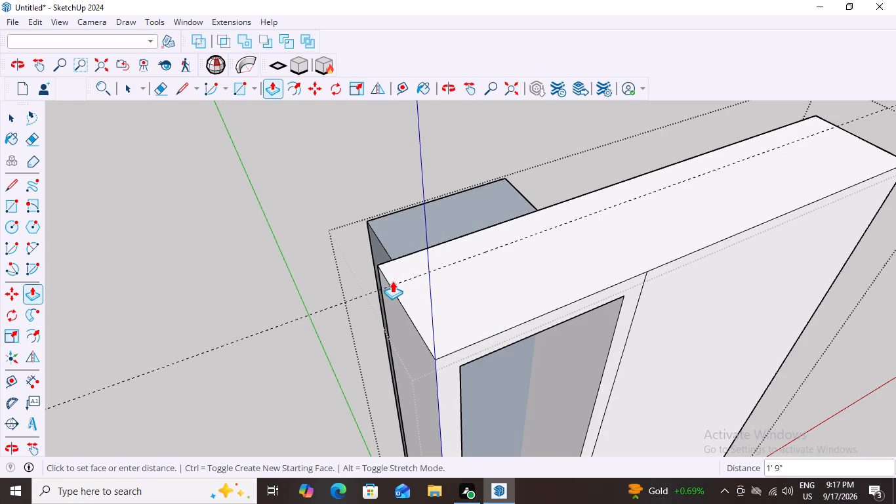
left_click_drag(392, 281, 392, 282)
left_click(392, 282)
right_click(392, 282)
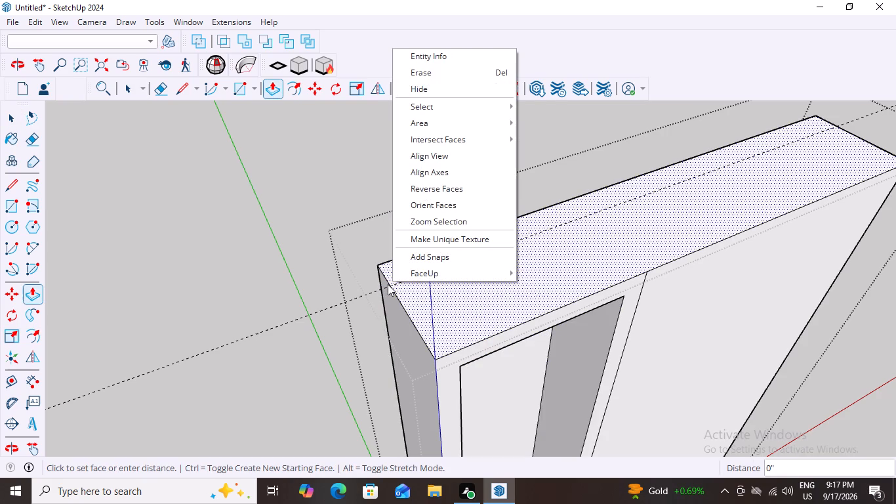
left_click(388, 284)
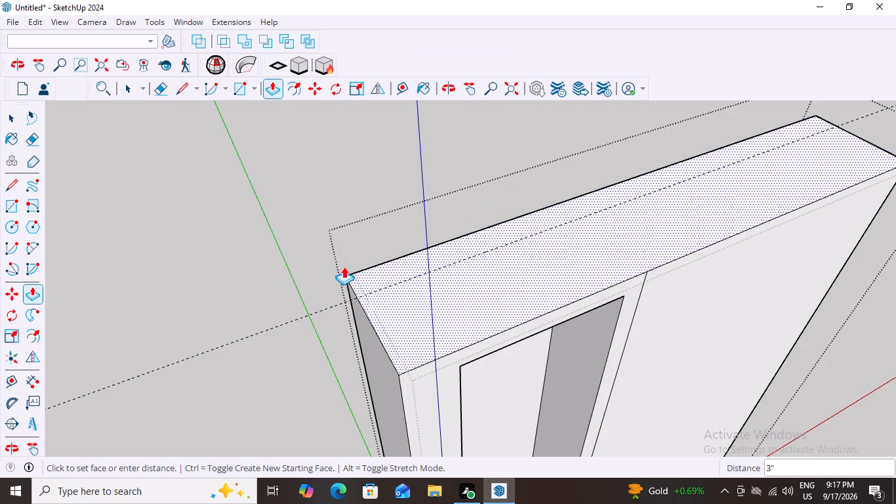
key("space")
key("Escape")
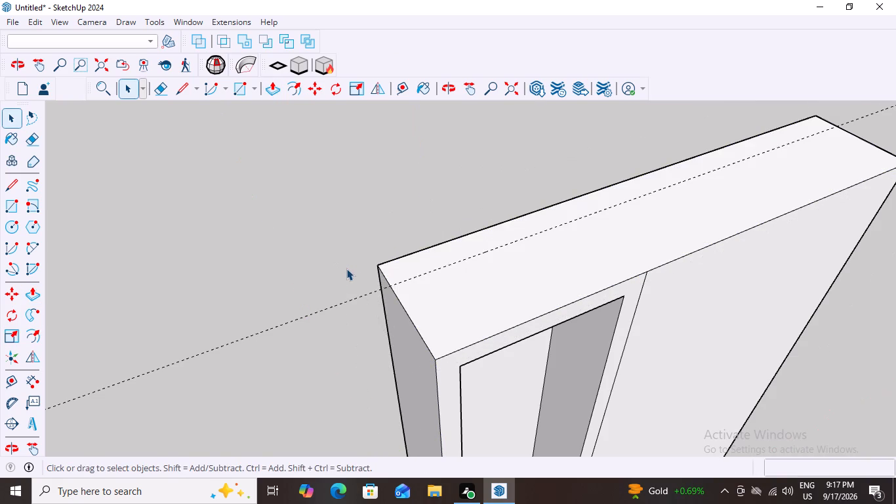
Examine the recessed side compartment and its floor from the front, the sides and above.
scroll(347, 268, "down", 8)
middle_click_drag(492, 360, 576, 232)
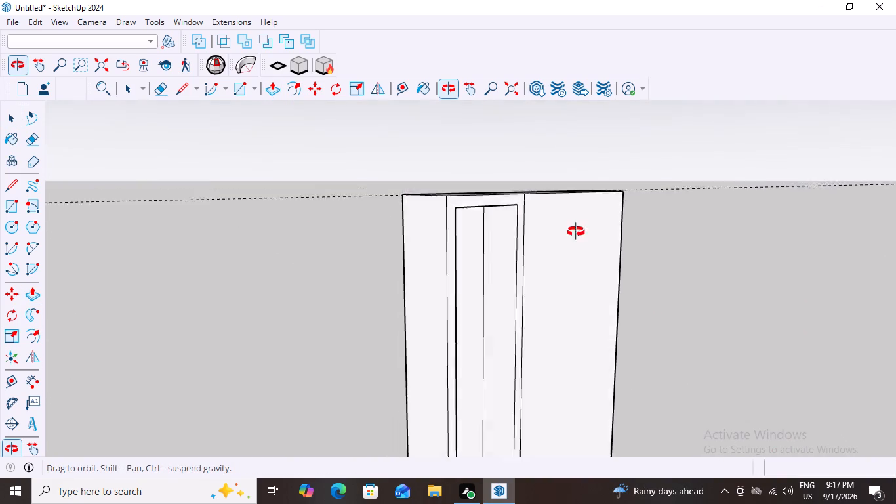
middle_click_drag(576, 232, 464, 305)
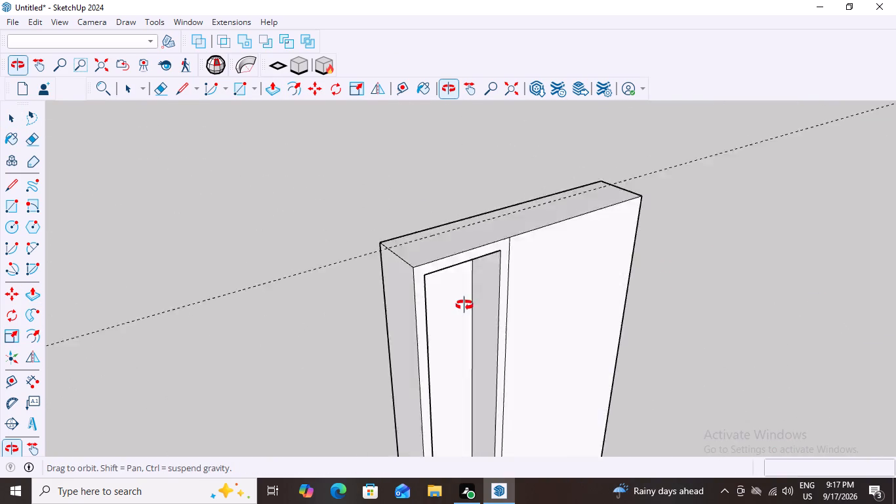
middle_click_drag(464, 305, 451, 276)
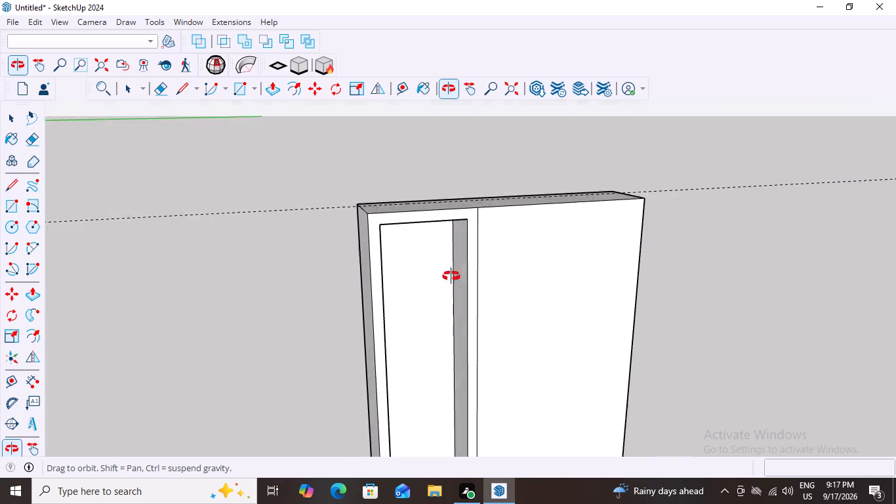
middle_click_drag(451, 276, 438, 366)
scroll(439, 364, "down", 8)
middle_click_drag(415, 314, 367, 222)
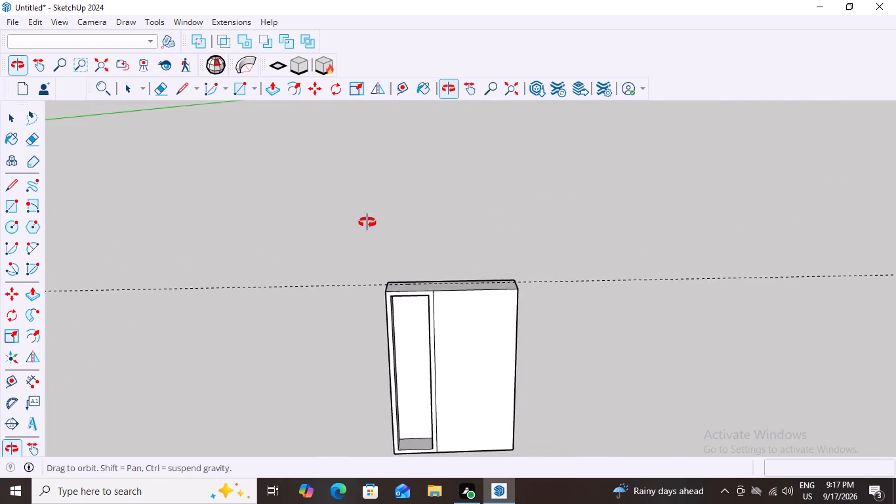
middle_click_drag(367, 222, 278, 239)
middle_click_drag(485, 341, 192, 276)
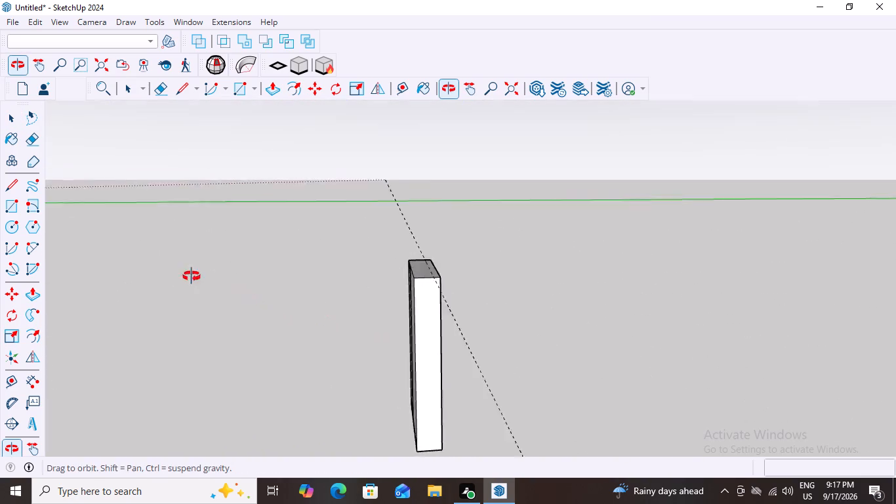
middle_click_drag(192, 276, 599, 272)
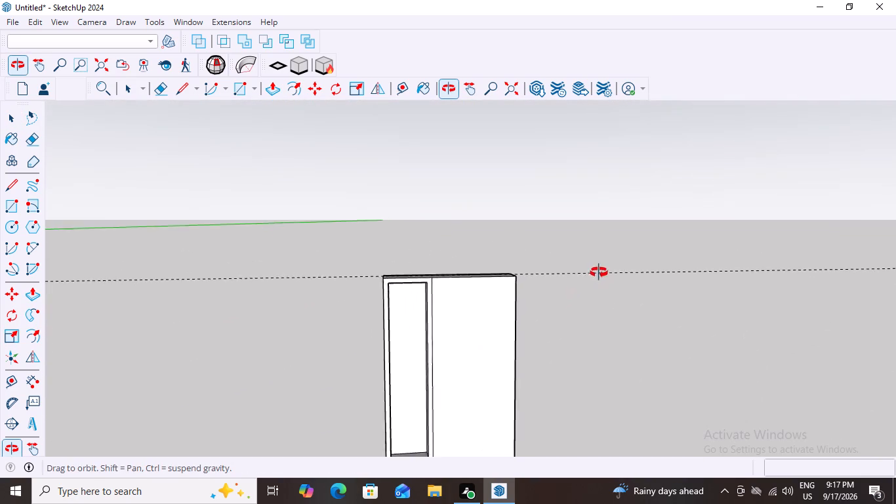
middle_click_drag(599, 272, 596, 274)
scroll(429, 381, "down", 7)
scroll(379, 451, "up", 11)
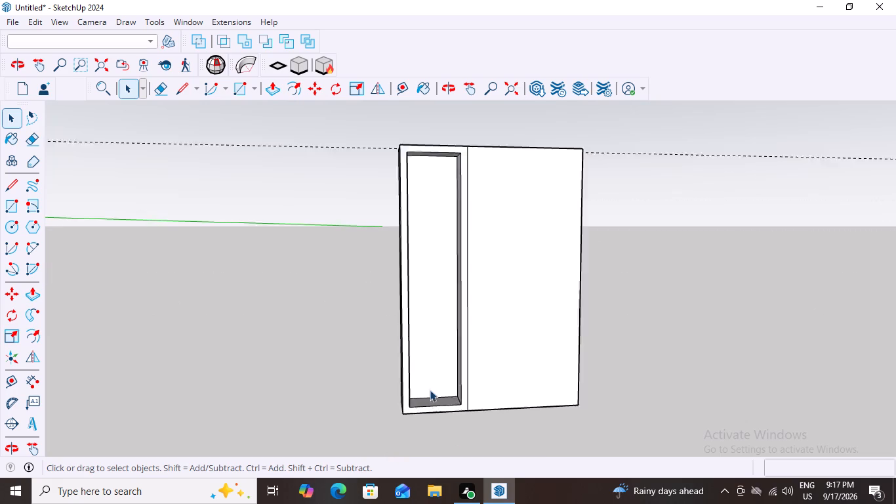
scroll(430, 390, "up", 2)
middle_click_drag(430, 390, 617, 435)
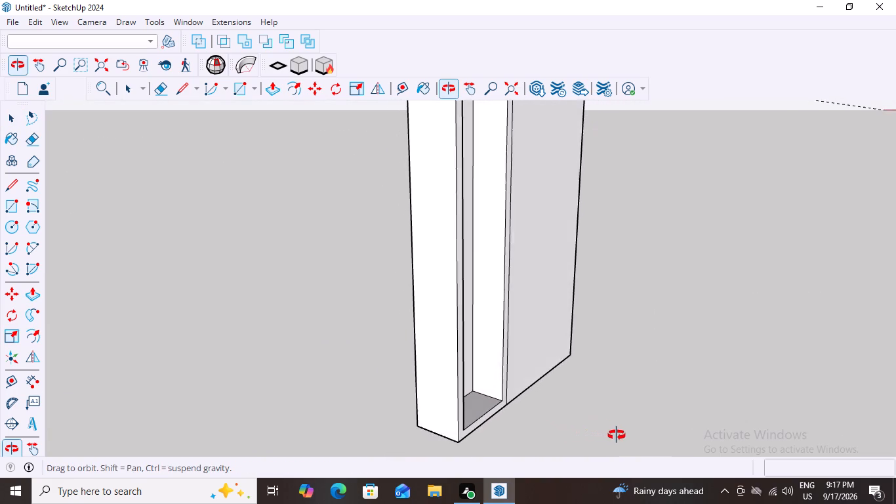
middle_click_drag(617, 435, 406, 447)
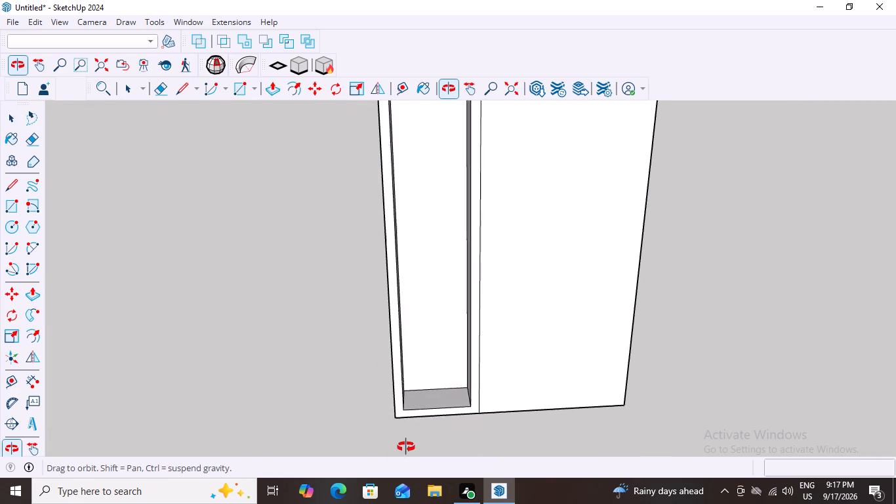
middle_click_drag(406, 447, 396, 444)
scroll(396, 444, "down", 6)
scroll(425, 329, "up", 2)
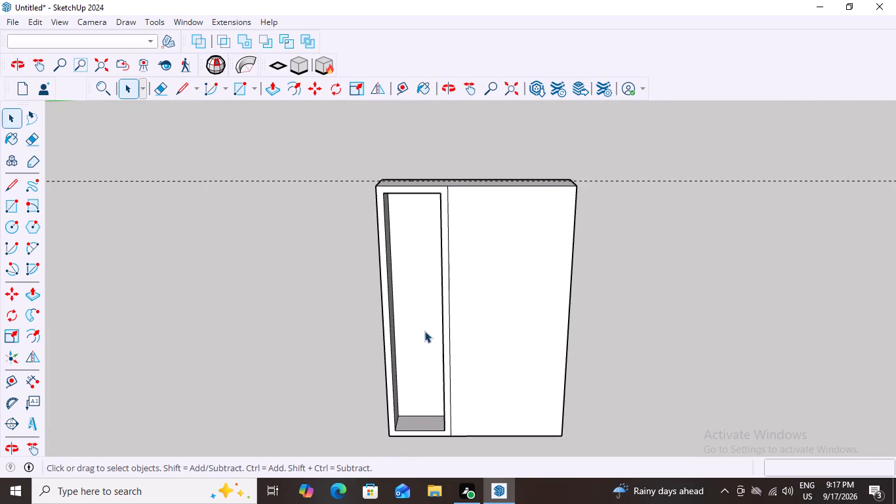
Examine the whole box and its recessed side compartment from the front, below, both sides and above.
scroll(403, 363, "up", 5)
scroll(403, 363, "down", 6)
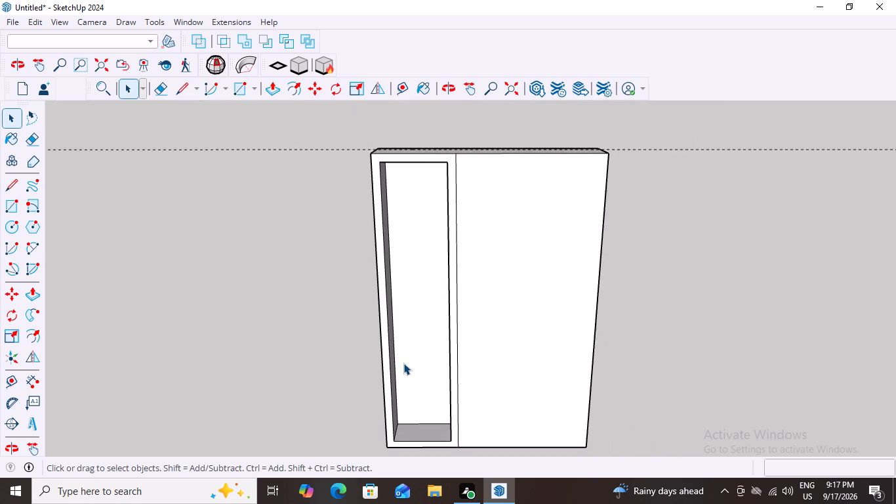
scroll(403, 363, "down", 2)
middle_click_drag(413, 255, 470, 184)
scroll(415, 248, "up", 1)
middle_click_drag(420, 241, 475, 167)
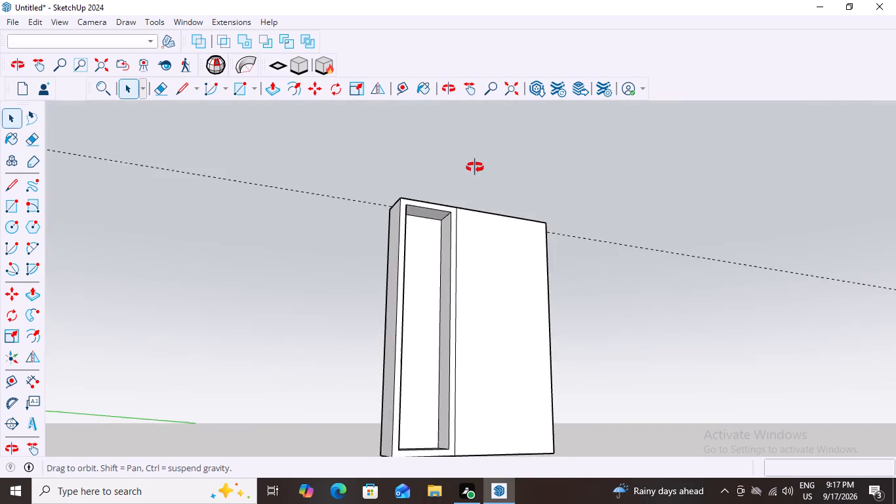
middle_click_drag(475, 167, 484, 177)
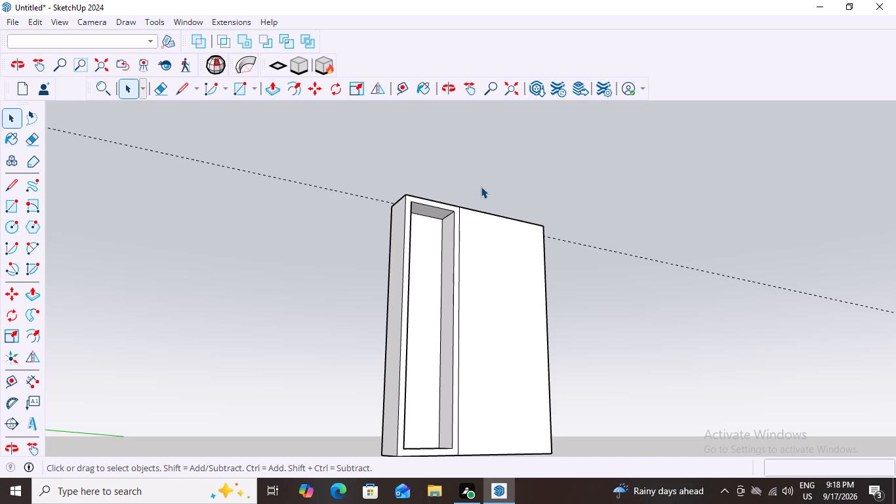
scroll(480, 239, "down", 3)
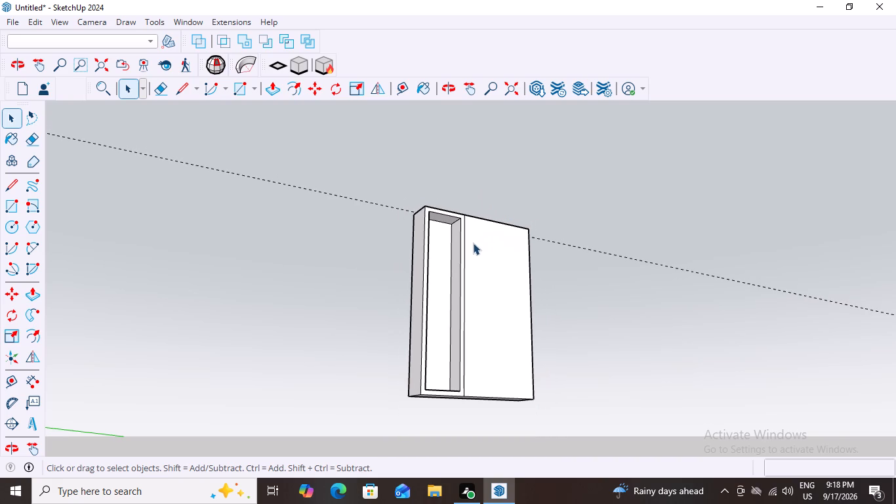
middle_click_drag(449, 242, 428, 295)
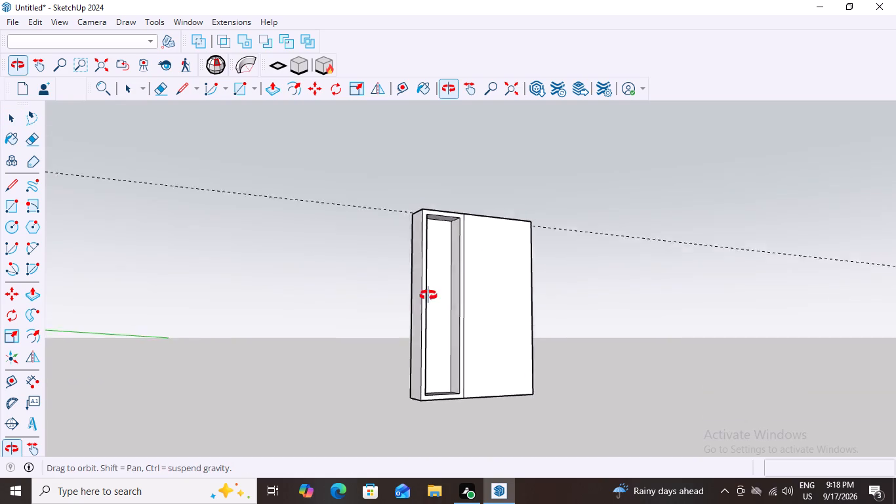
middle_click_drag(428, 295, 829, 320)
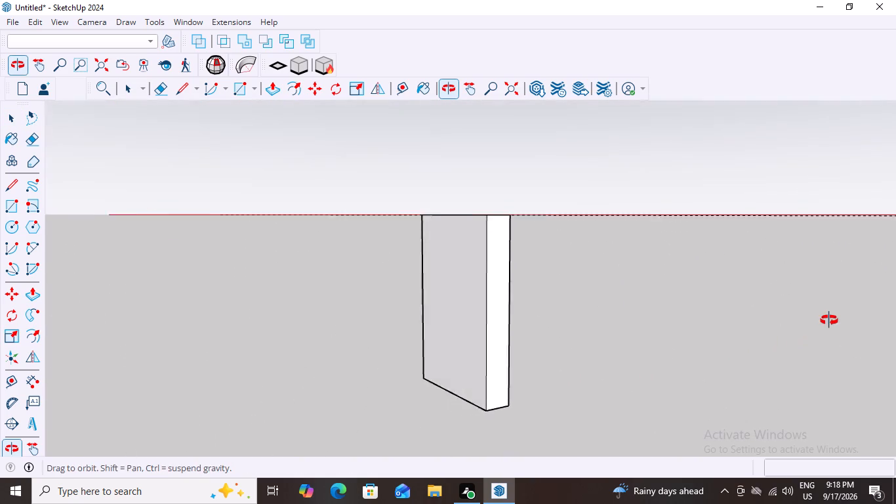
middle_click_drag(829, 320, 304, 296)
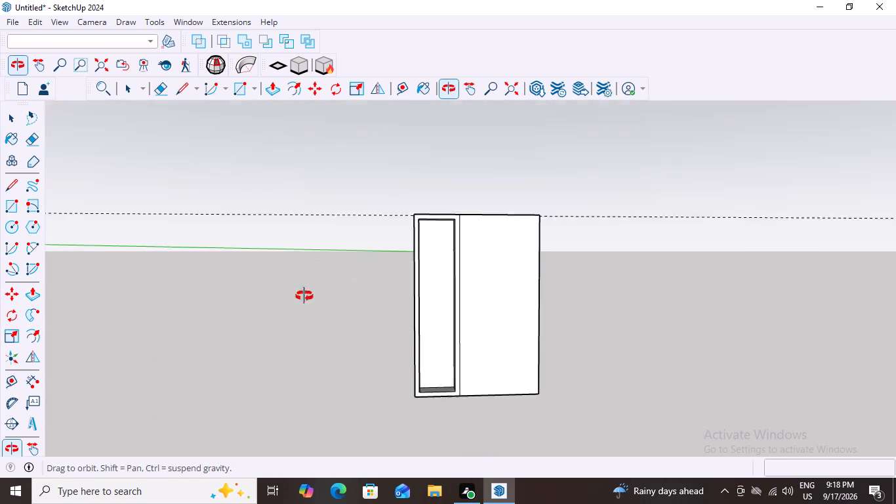
middle_click_drag(304, 296, 558, 226)
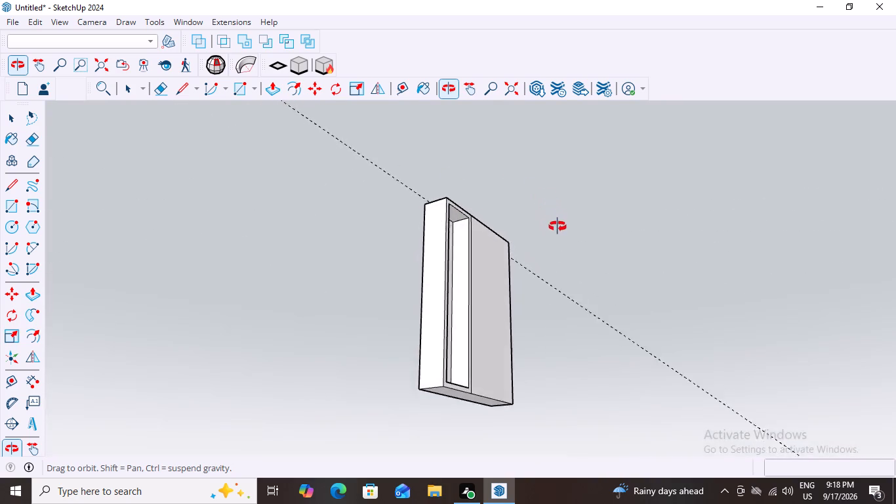
middle_click_drag(558, 226, 212, 358)
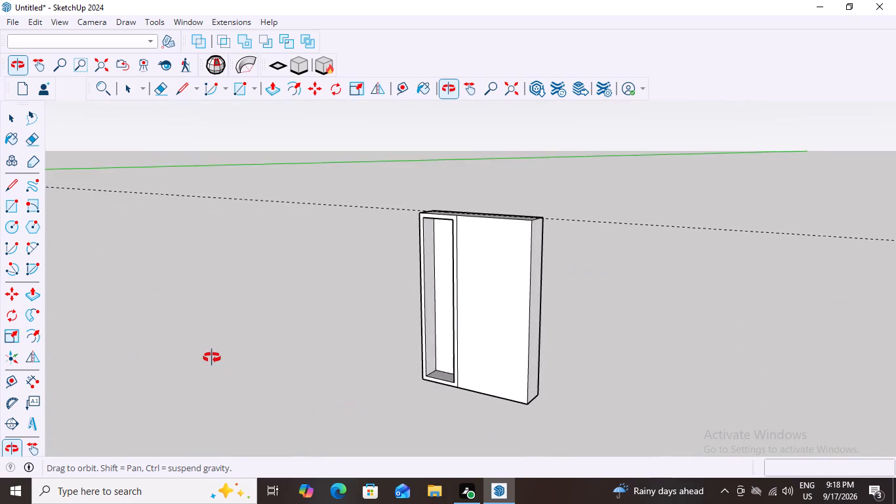
middle_click_drag(212, 358, 390, 354)
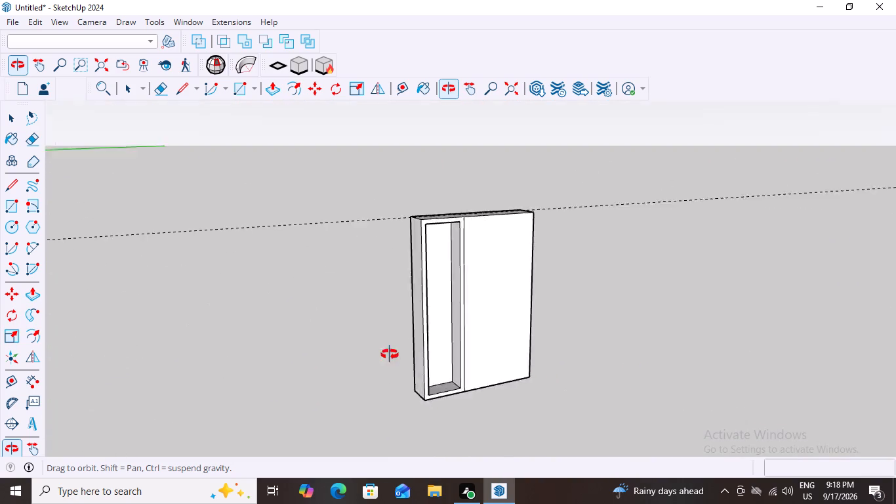
middle_click_drag(390, 354, 342, 419)
scroll(440, 343, "down", 8)
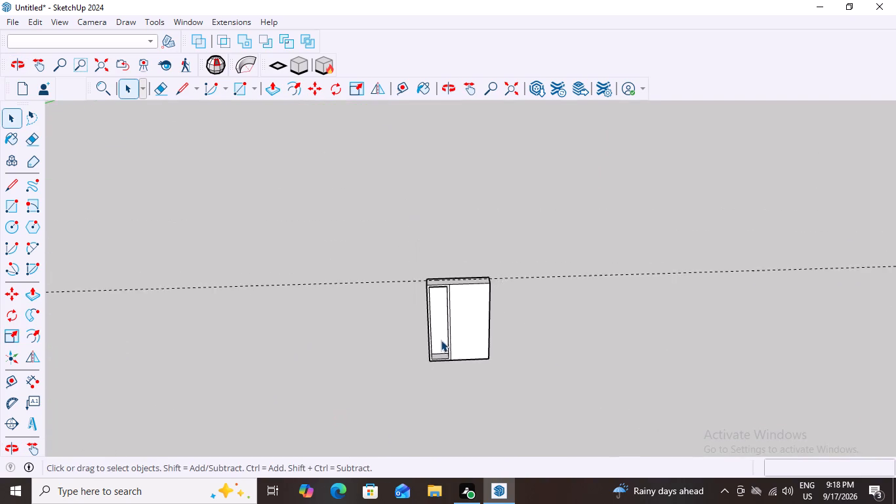
Examine the upper end of the recessed compartment and the box's top edge up close from several angles.
scroll(442, 293, "up", 17)
middle_click_drag(437, 300, 517, 268)
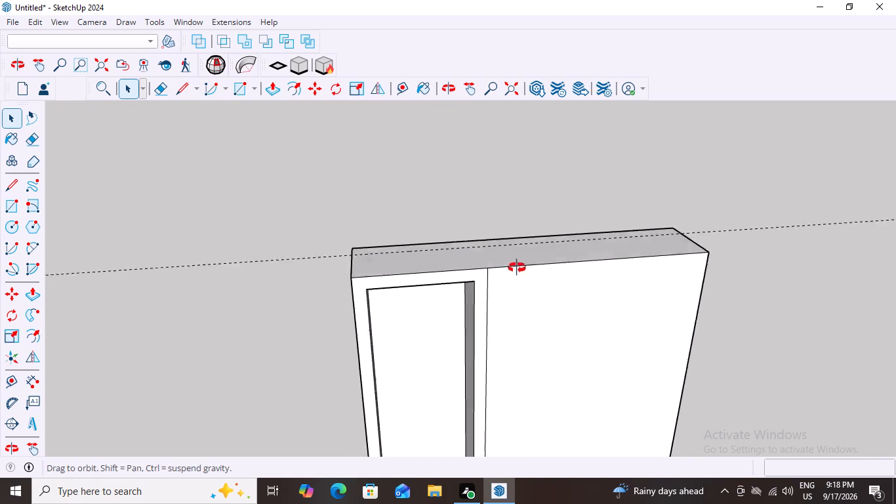
middle_click_drag(517, 268, 432, 173)
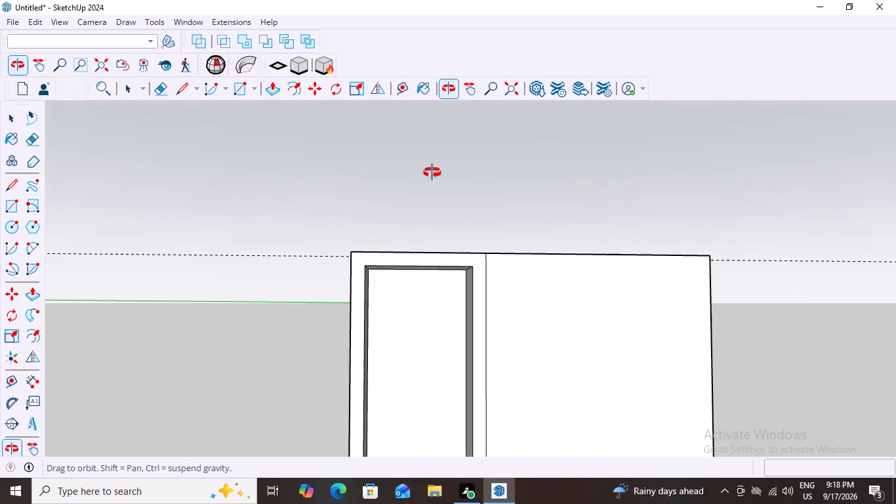
middle_click_drag(432, 173, 384, 124)
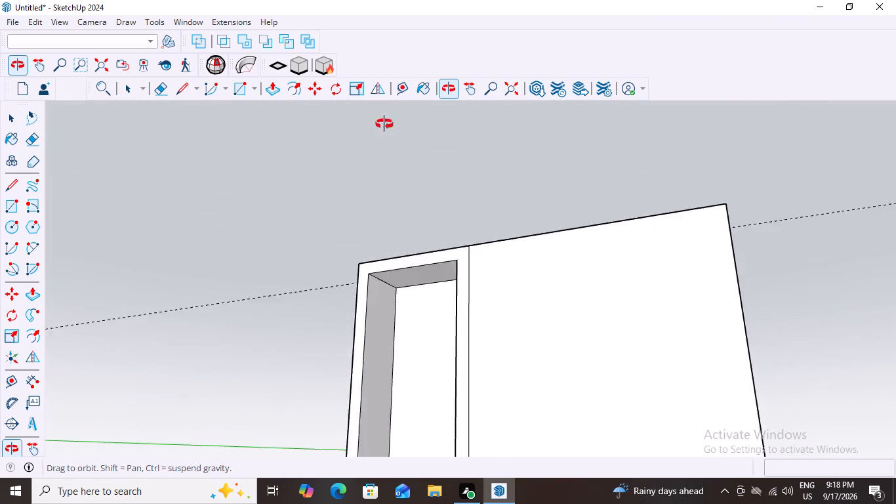
middle_click_drag(384, 124, 599, 150)
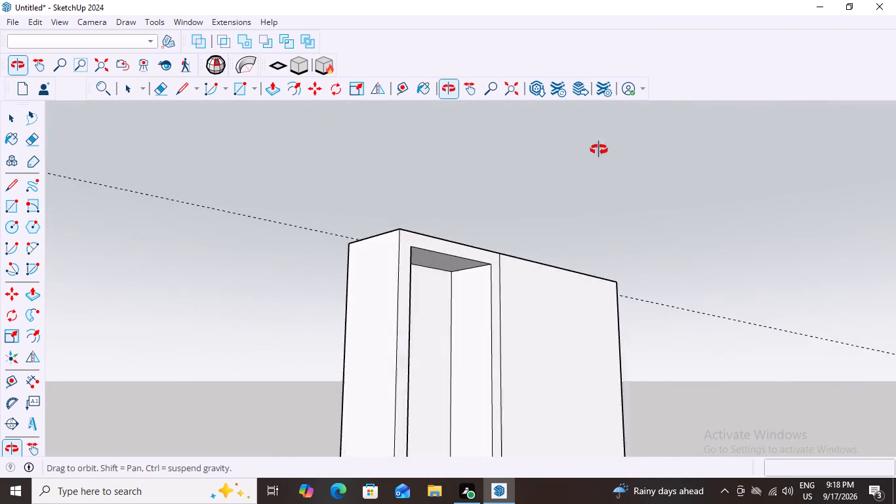
middle_click_drag(599, 150, 783, 148)
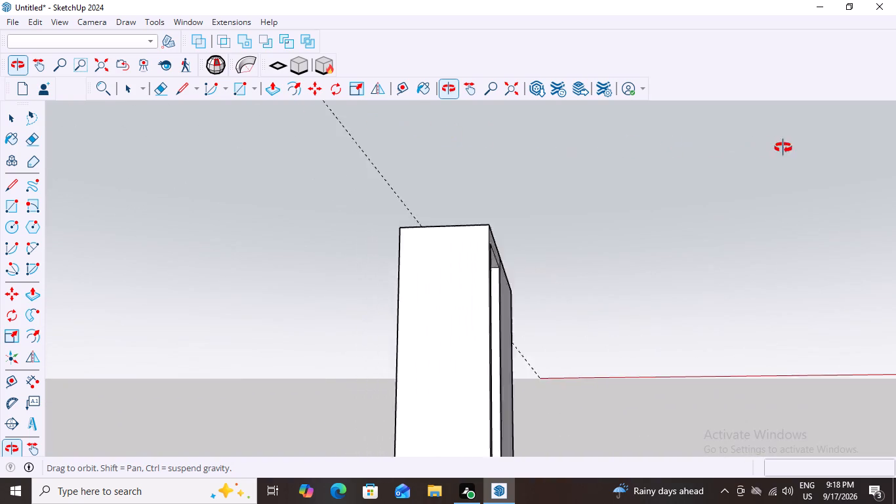
middle_click_drag(783, 148, 681, 194)
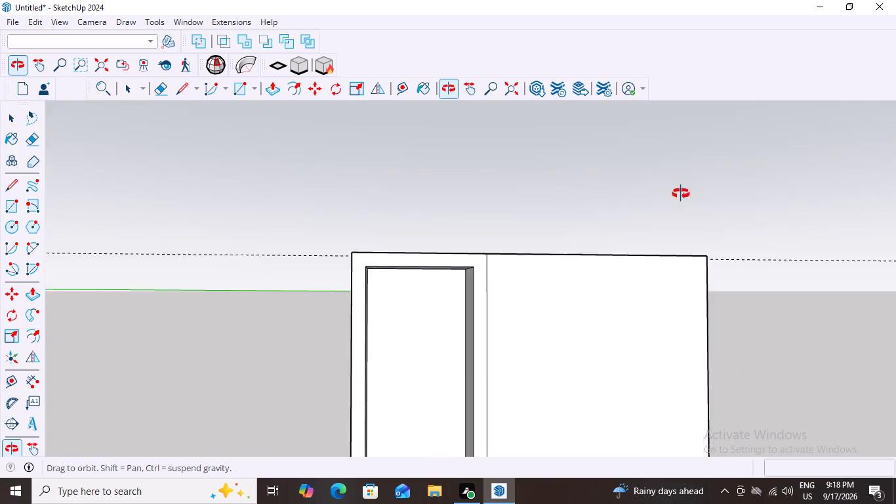
middle_click_drag(681, 194, 445, 116)
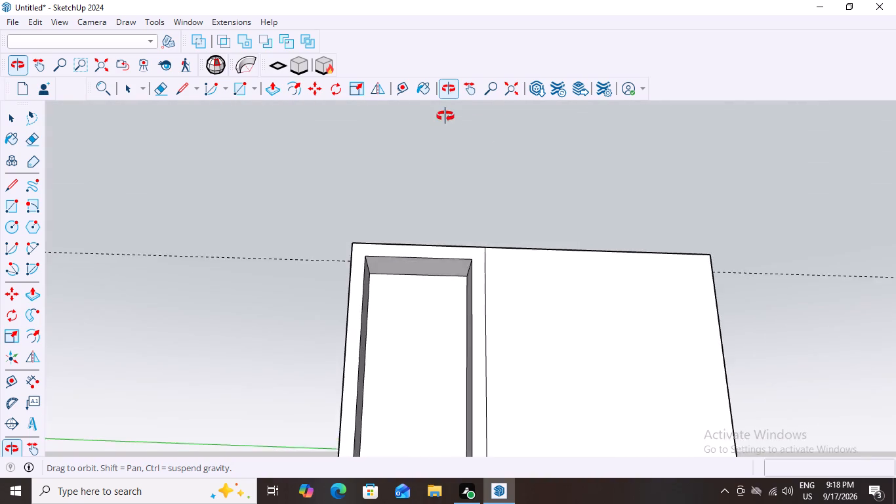
middle_click_drag(445, 116, 272, 100)
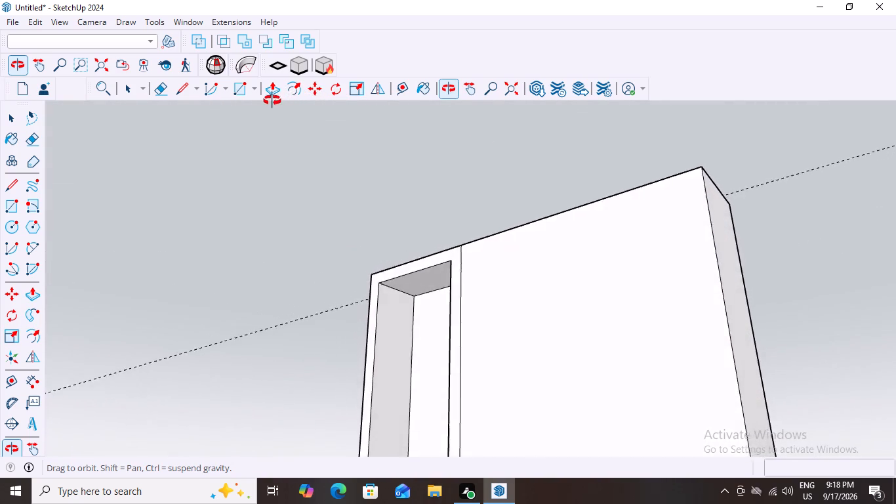
middle_click_drag(272, 100, 502, 171)
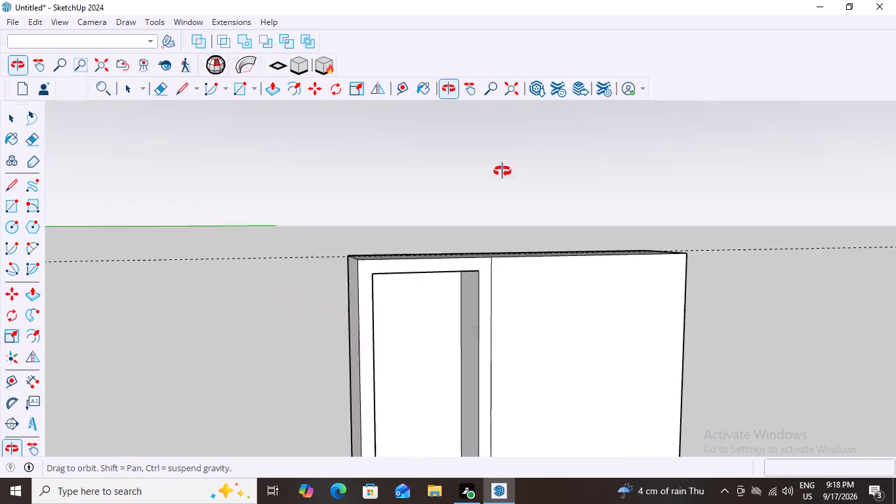
middle_click_drag(502, 171, 578, 110)
middle_click_drag(578, 110, 531, 171)
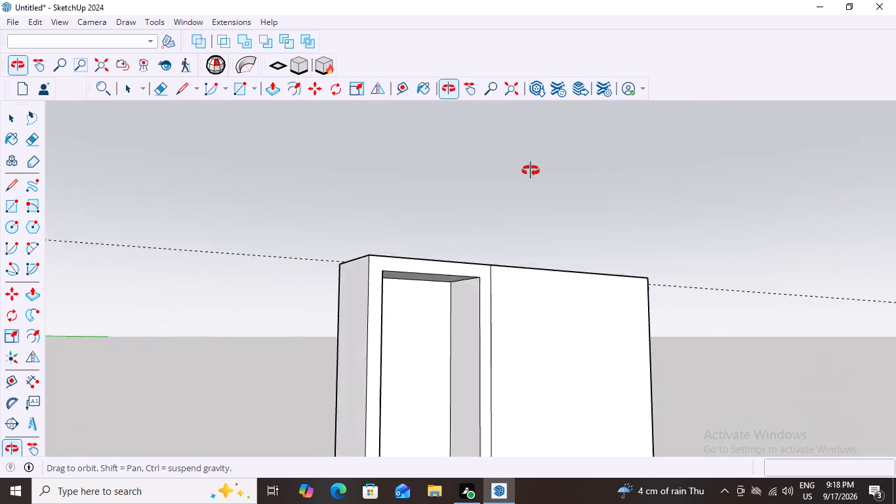
middle_click_drag(531, 171, 522, 221)
scroll(522, 221, "down", 3)
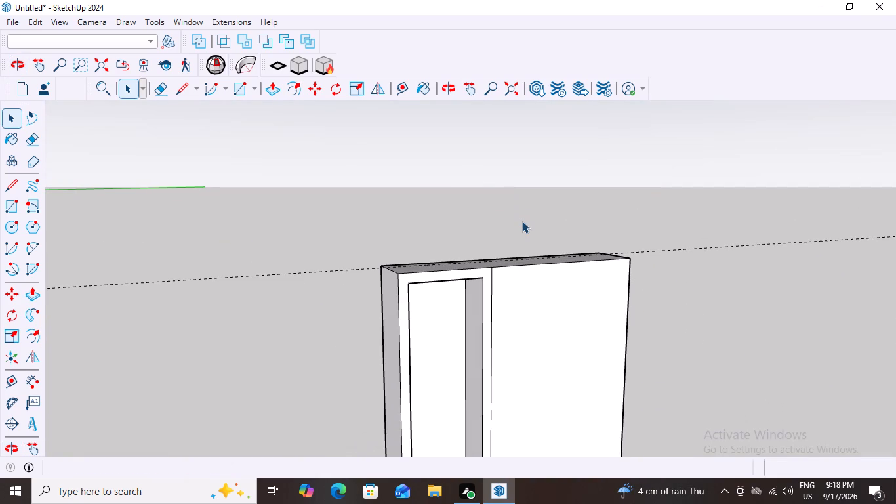
scroll(439, 356, "up", 3)
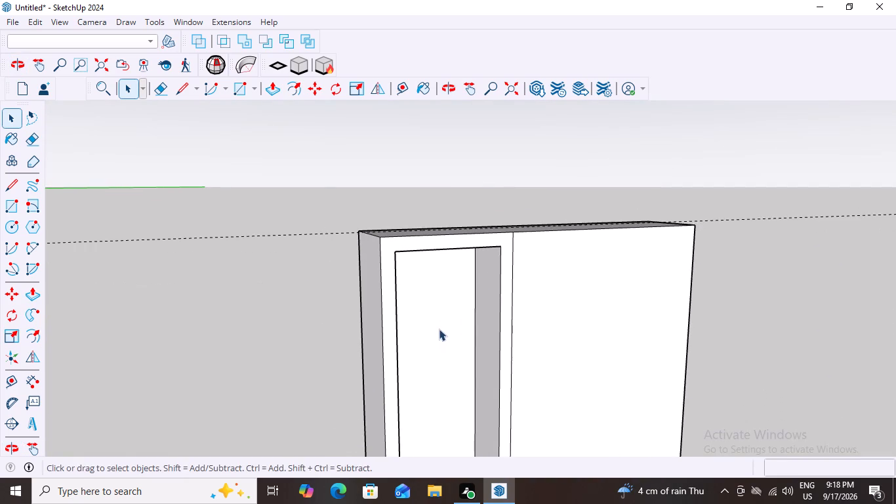
middle_click_drag(440, 329, 778, 318)
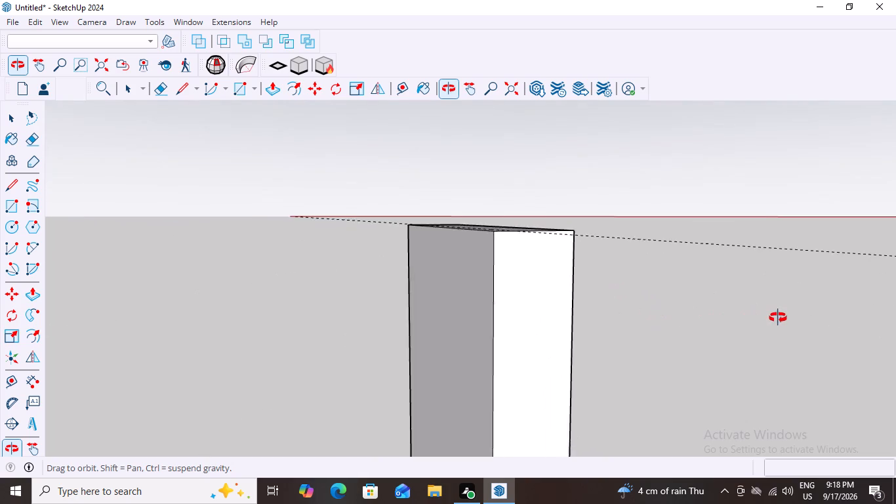
middle_click_drag(778, 318, 378, 415)
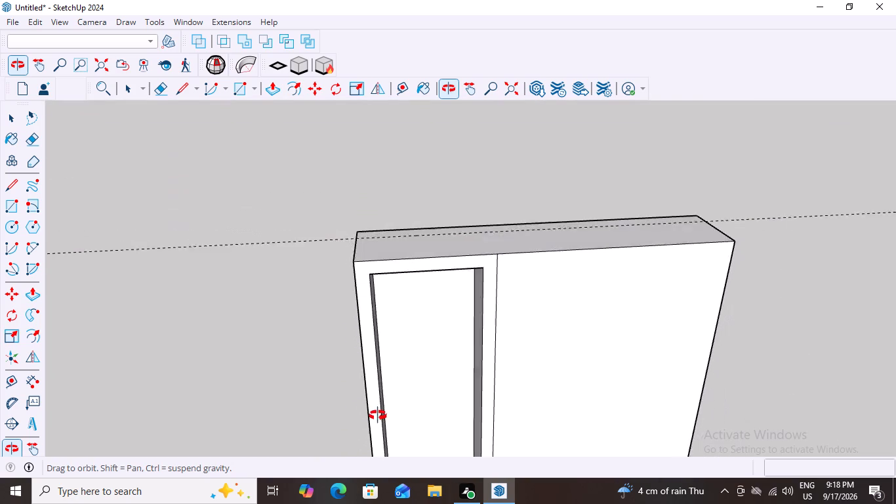
middle_click_drag(378, 415, 380, 419)
Examine the recessed compartment's floor, inner side walls and back panel from the front, above and the side.
scroll(384, 399, "down", 1)
scroll(431, 308, "down", 9)
middle_click_drag(436, 350, 422, 396)
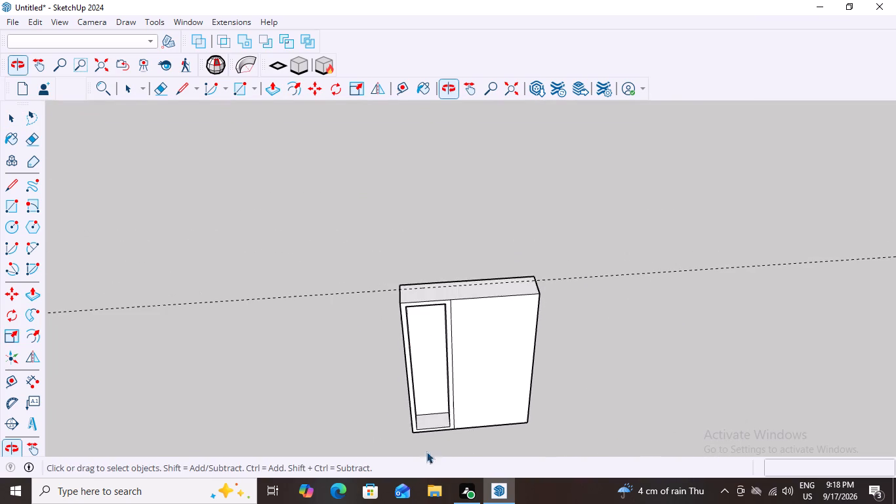
scroll(431, 392, "up", 4)
middle_click_drag(429, 390, 293, 268)
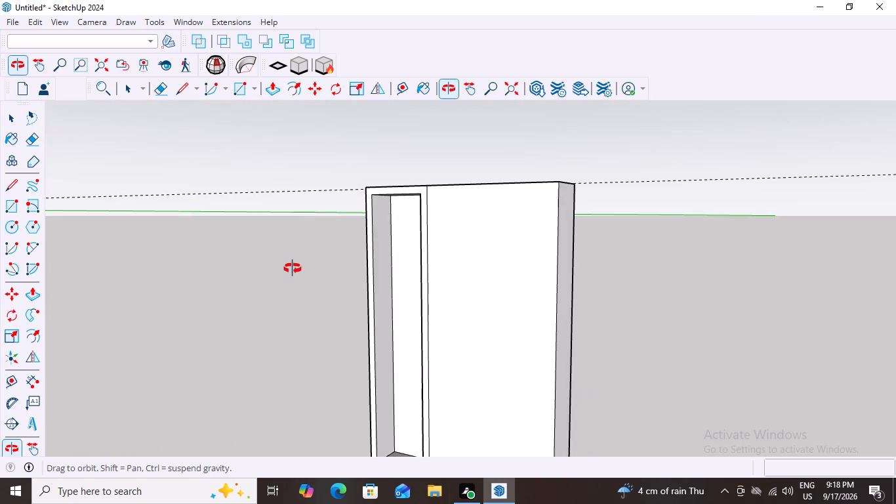
middle_click_drag(293, 268, 214, 248)
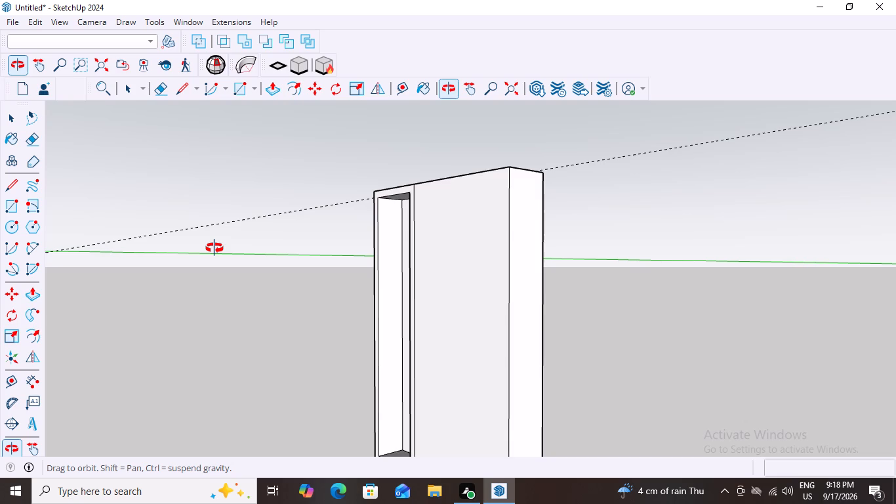
middle_click_drag(214, 248, 450, 325)
scroll(438, 320, "down", 9)
scroll(440, 400, "up", 5)
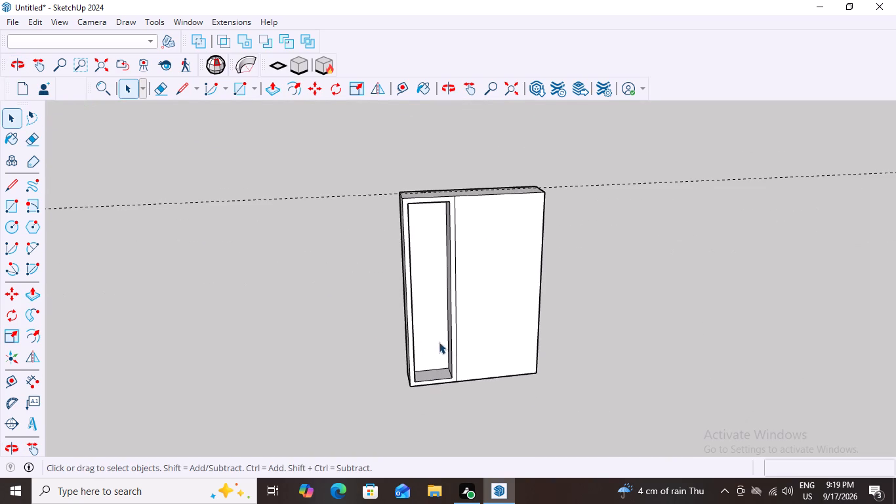
middle_click_drag(439, 342, 392, 337)
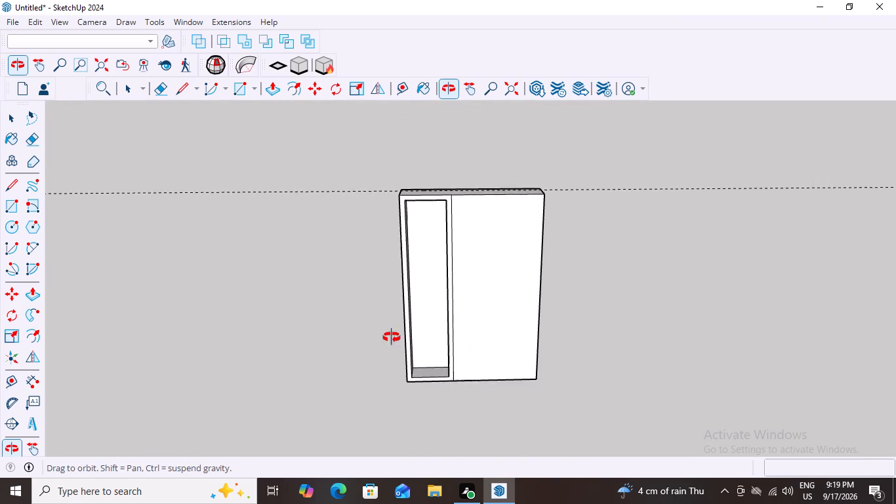
middle_click_drag(392, 337, 381, 335)
scroll(441, 371, "up", 7)
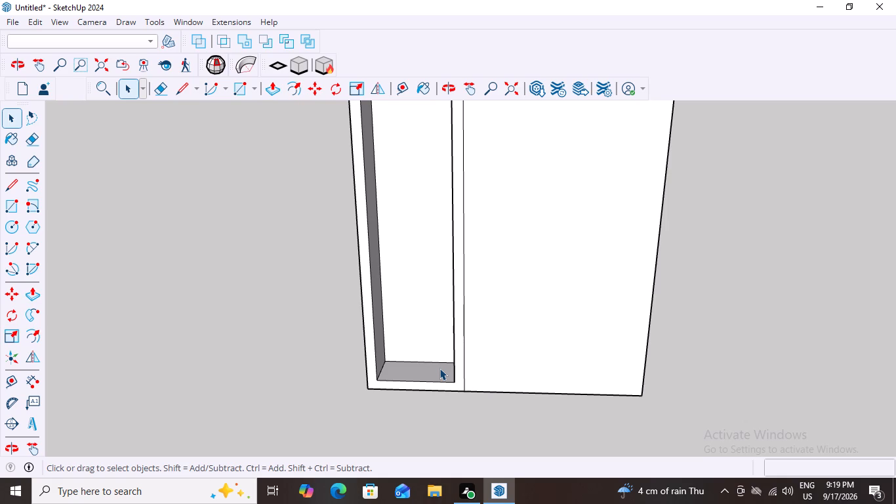
scroll(439, 368, "down", 2)
middle_click_drag(436, 349, 474, 359)
scroll(464, 356, "down", 7)
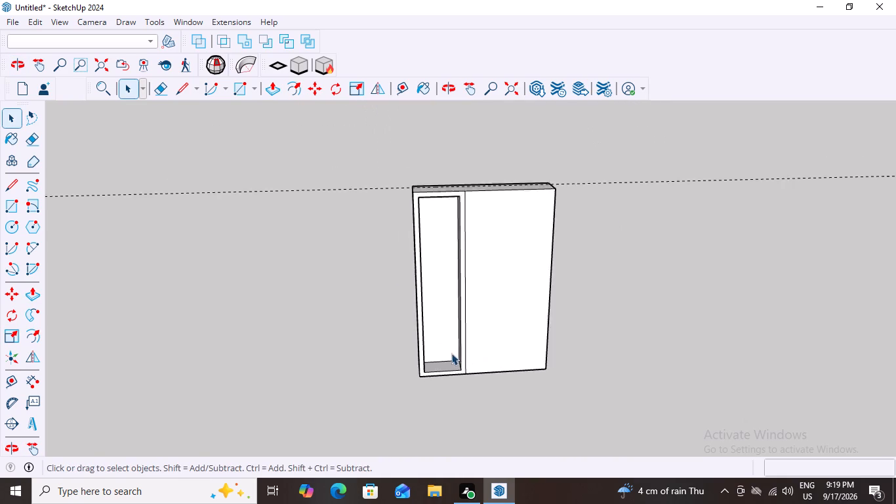
scroll(451, 353, "down", 2)
scroll(455, 240, "up", 9)
scroll(434, 275, "down", 6)
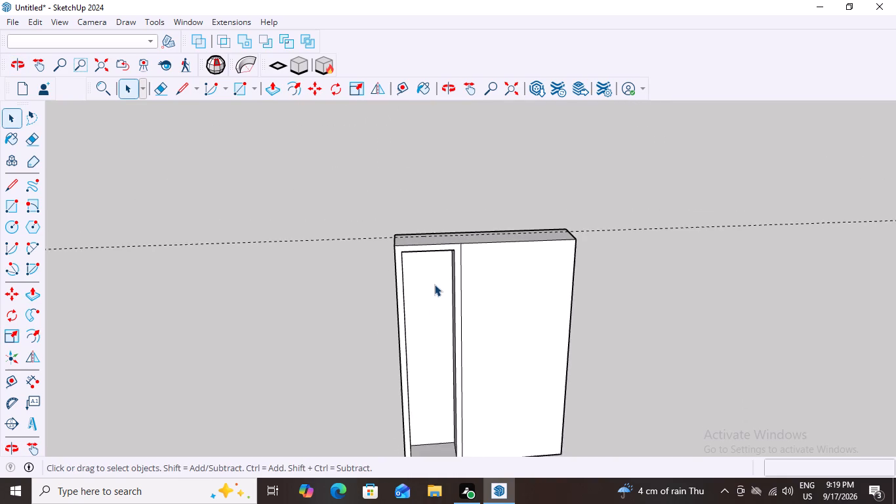
scroll(434, 284, "down", 2)
middle_click_drag(433, 305, 409, 247)
scroll(436, 280, "up", 7)
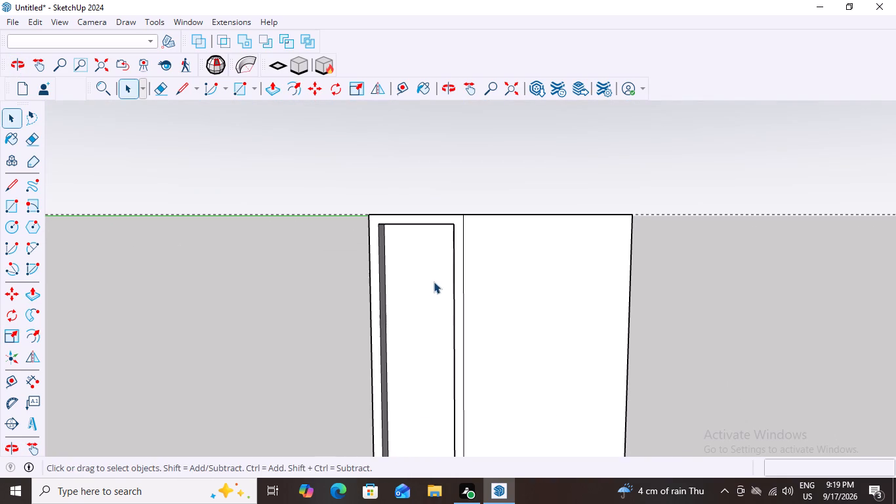
middle_click_drag(433, 282, 281, 300)
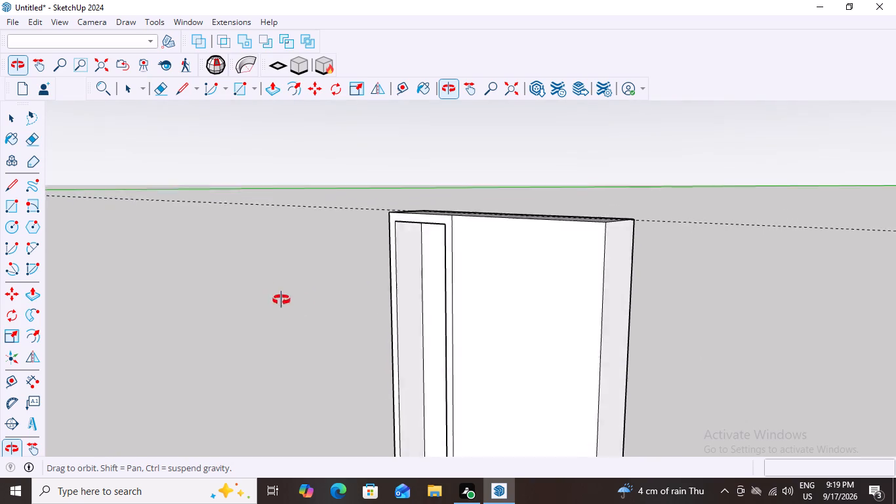
Examine the whole box and its recessed side compartment from the front, the side and slightly above.
middle_click_drag(281, 300, 388, 305)
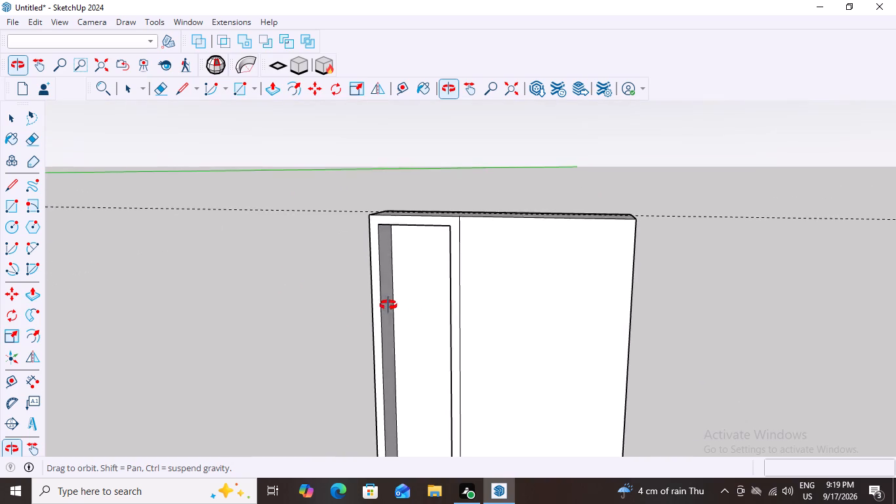
middle_click_drag(388, 305, 448, 313)
scroll(448, 313, "down", 8)
scroll(400, 475, "up", 1)
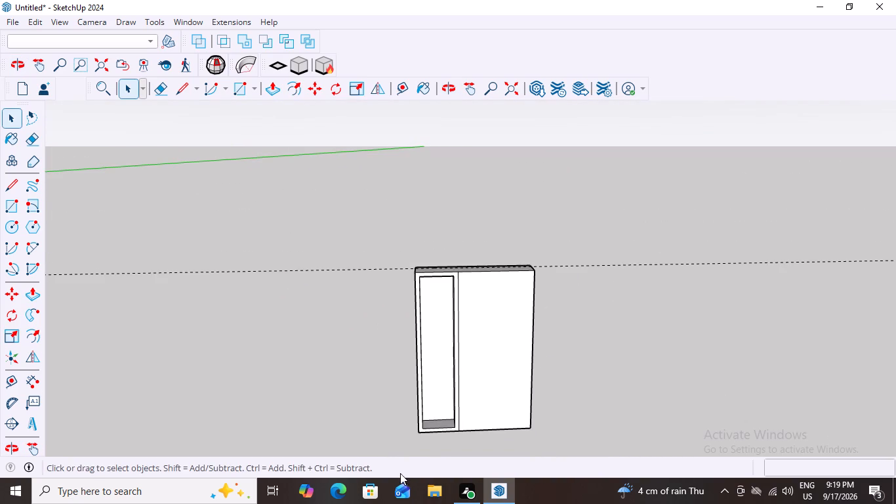
scroll(416, 455, "up", 5)
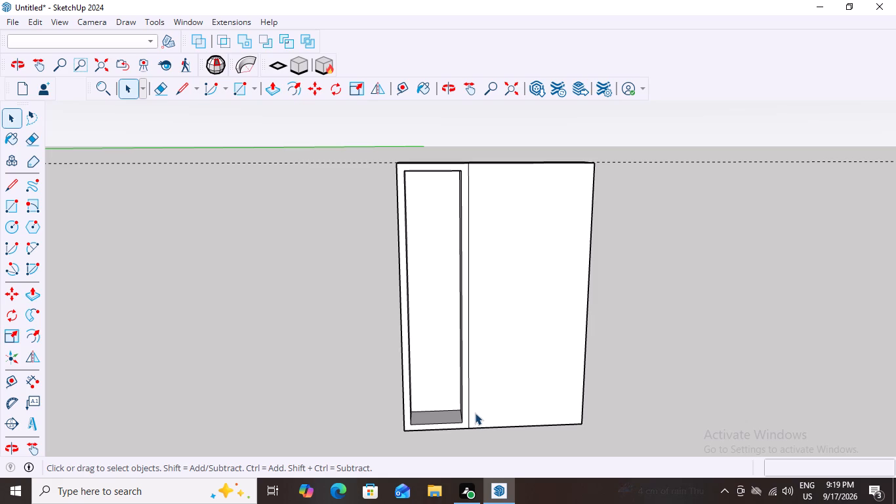
scroll(477, 402, "down", 3)
middle_click_drag(500, 304, 470, 286)
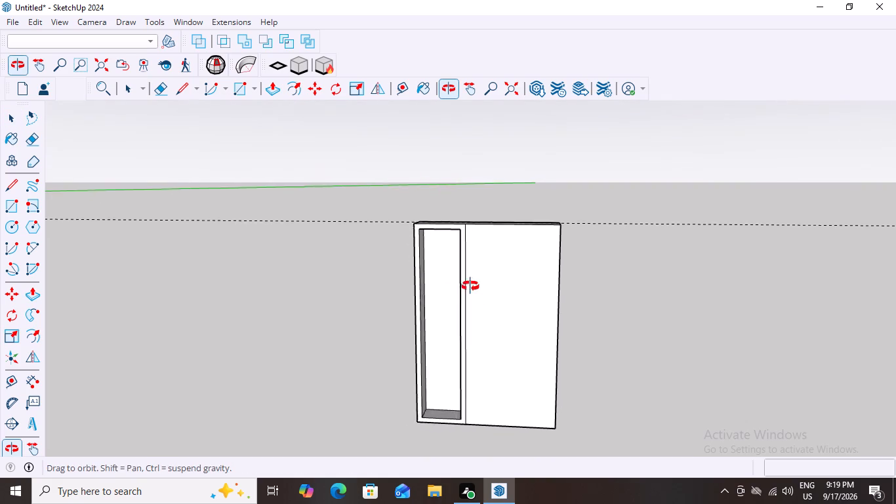
middle_click_drag(470, 286, 499, 283)
scroll(474, 345, "up", 1)
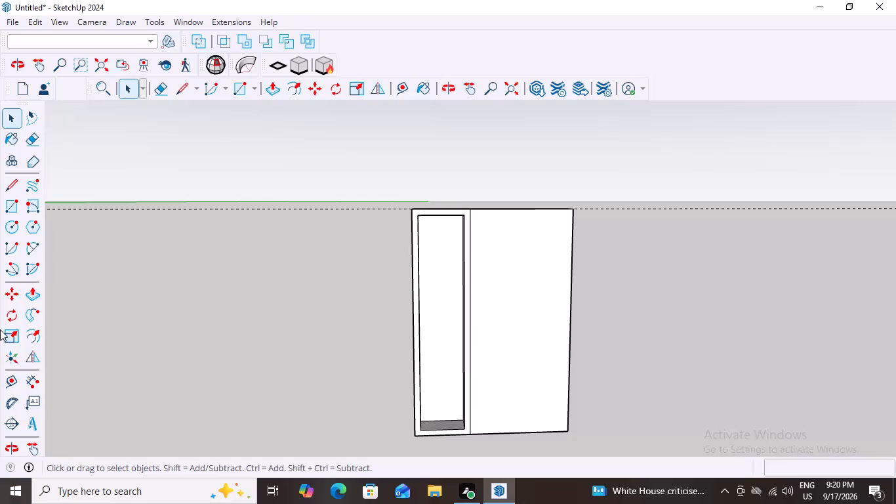
scroll(544, 371, "down", 1)
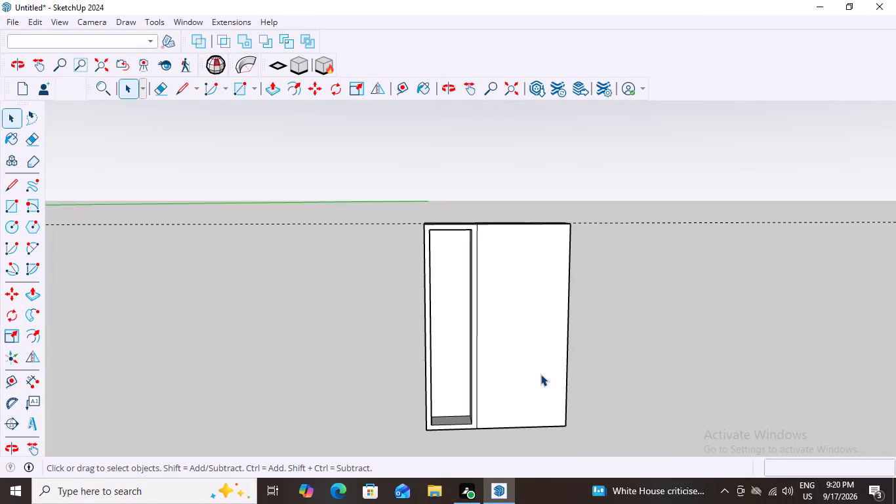
scroll(538, 378, "down", 1)
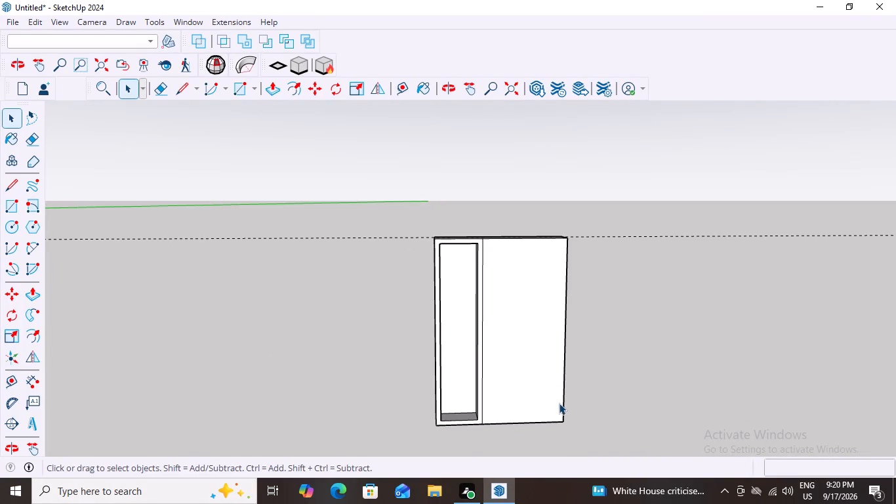
scroll(506, 423, "up", 1)
middle_click_drag(550, 385, 521, 393)
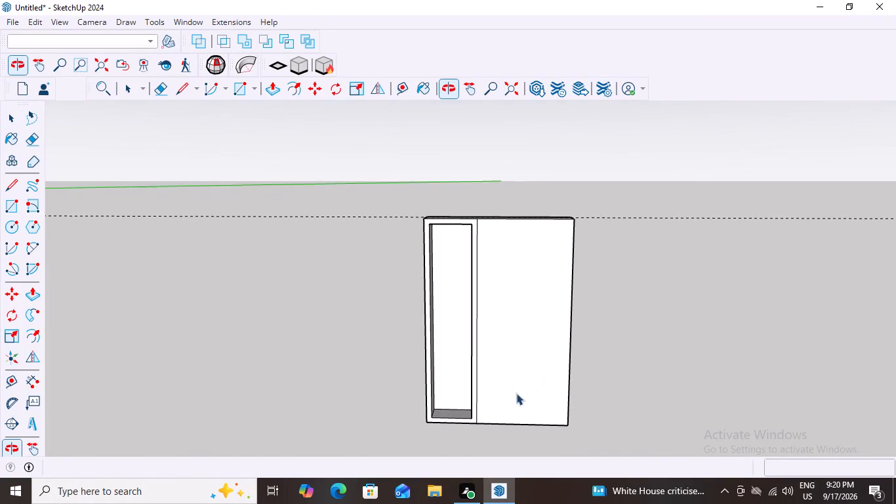
scroll(470, 400, "up", 4)
middle_click_drag(508, 383, 538, 385)
scroll(538, 383, "down", 10)
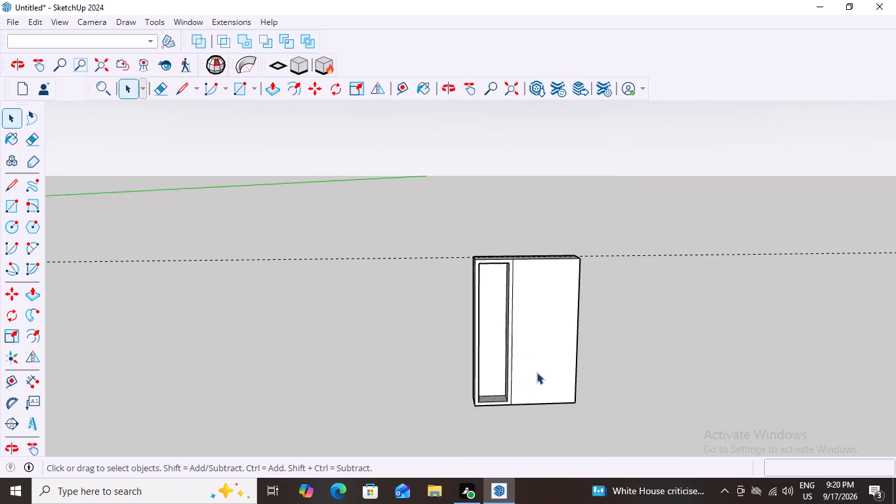
scroll(521, 400, "up", 3)
middle_click_drag(503, 398, 482, 407)
scroll(482, 407, "down", 1)
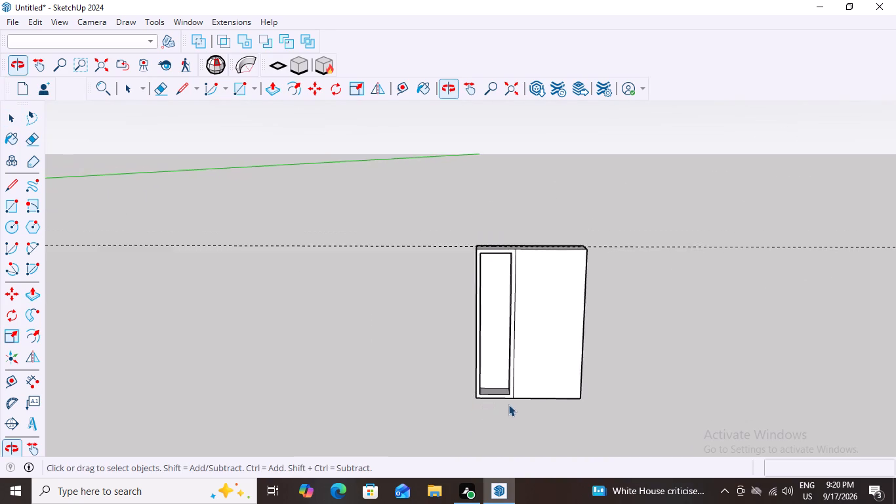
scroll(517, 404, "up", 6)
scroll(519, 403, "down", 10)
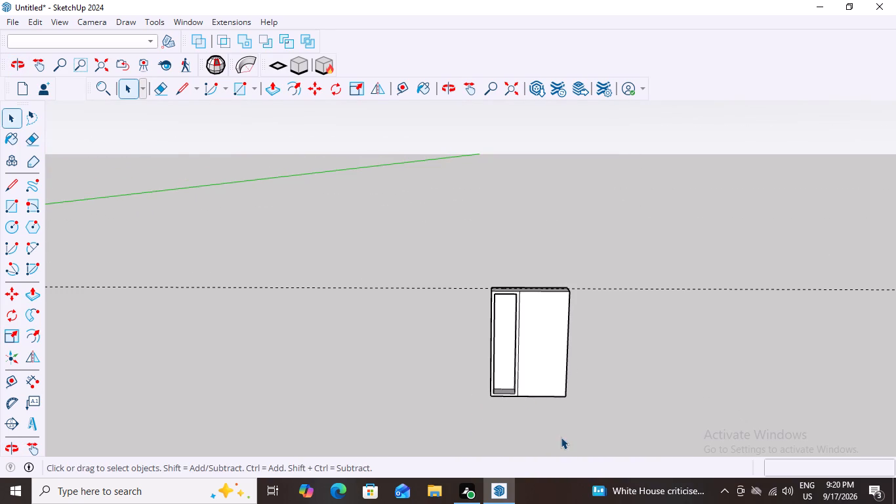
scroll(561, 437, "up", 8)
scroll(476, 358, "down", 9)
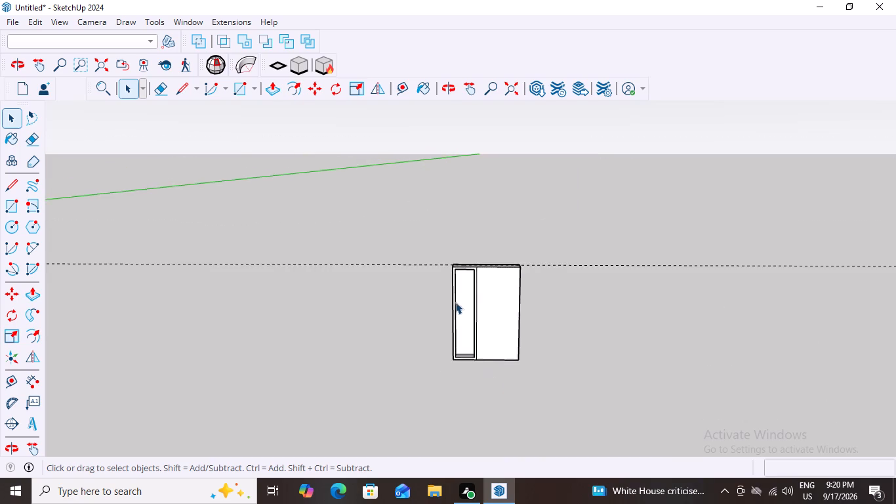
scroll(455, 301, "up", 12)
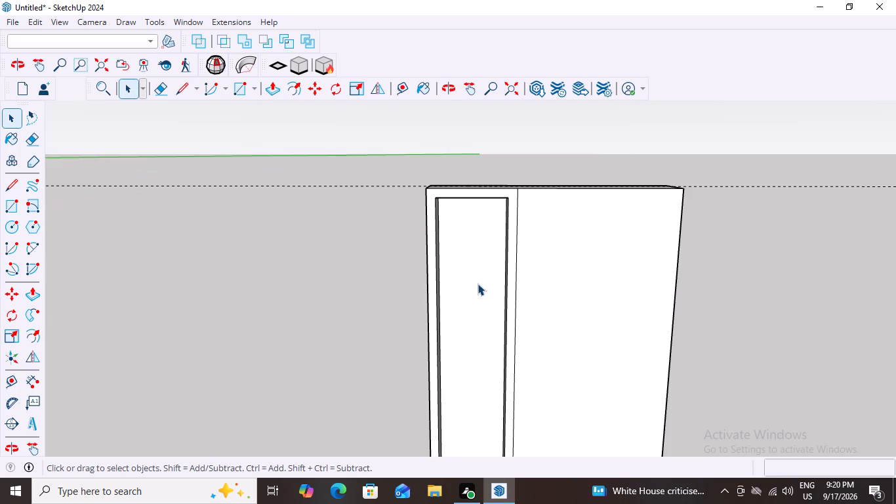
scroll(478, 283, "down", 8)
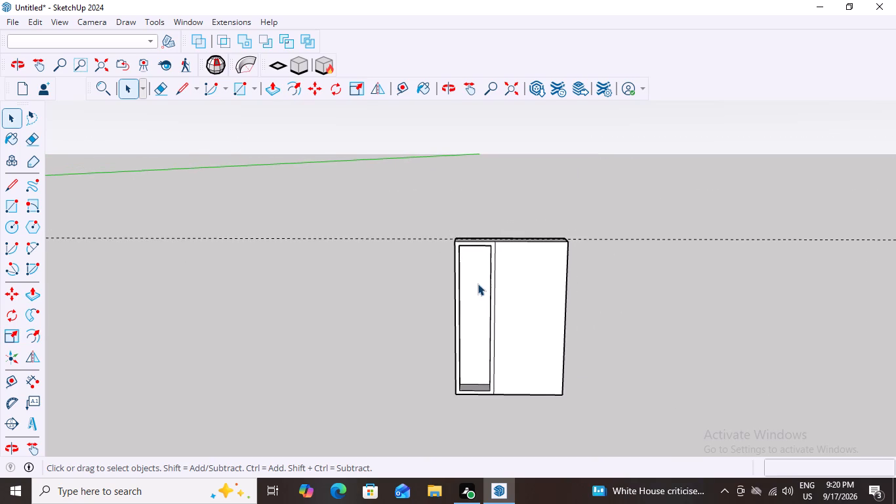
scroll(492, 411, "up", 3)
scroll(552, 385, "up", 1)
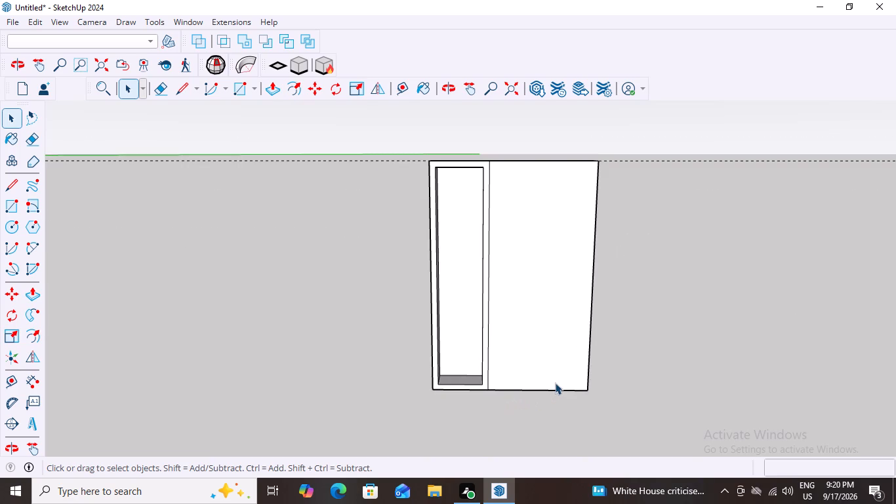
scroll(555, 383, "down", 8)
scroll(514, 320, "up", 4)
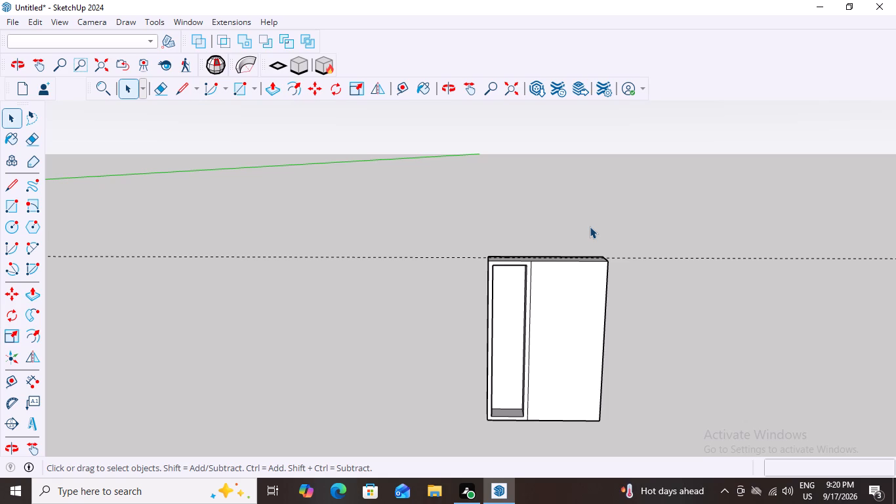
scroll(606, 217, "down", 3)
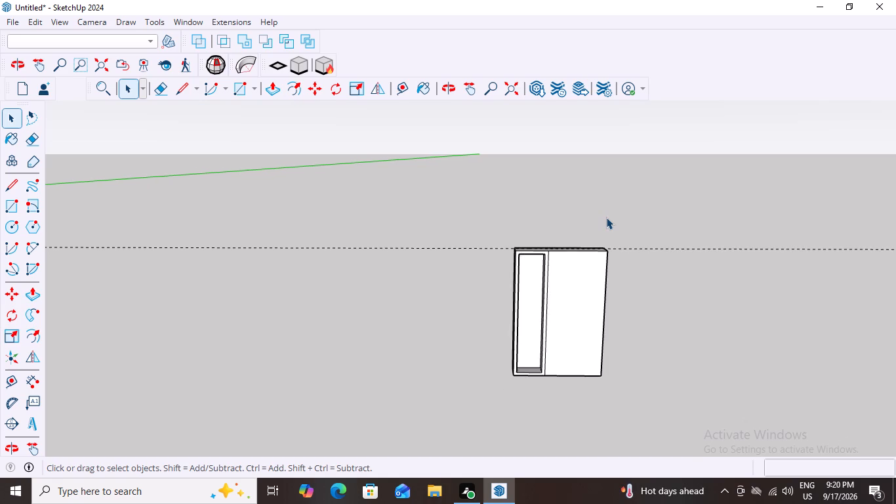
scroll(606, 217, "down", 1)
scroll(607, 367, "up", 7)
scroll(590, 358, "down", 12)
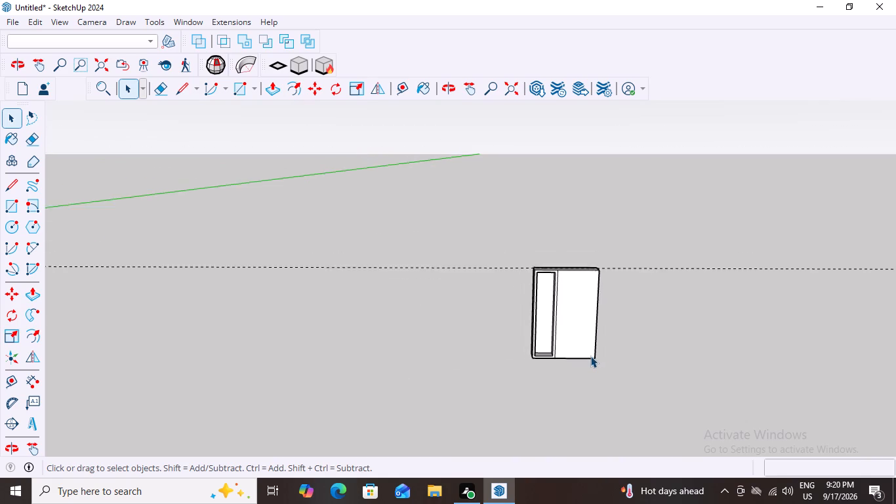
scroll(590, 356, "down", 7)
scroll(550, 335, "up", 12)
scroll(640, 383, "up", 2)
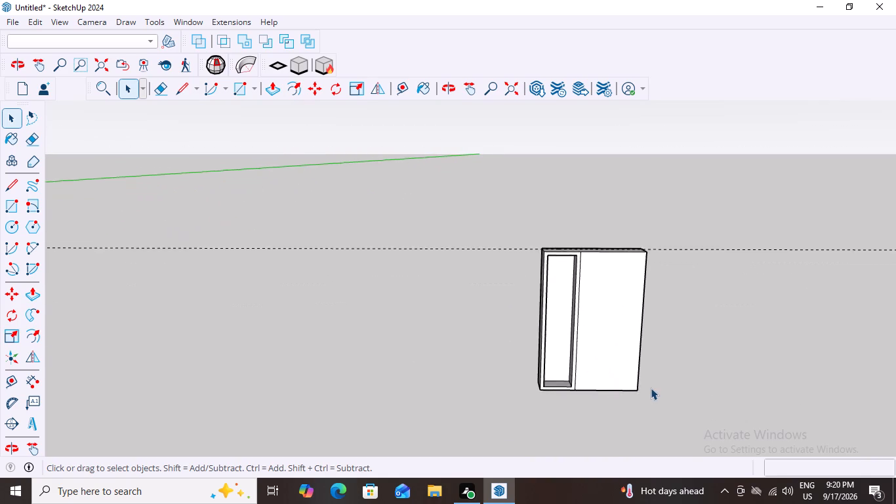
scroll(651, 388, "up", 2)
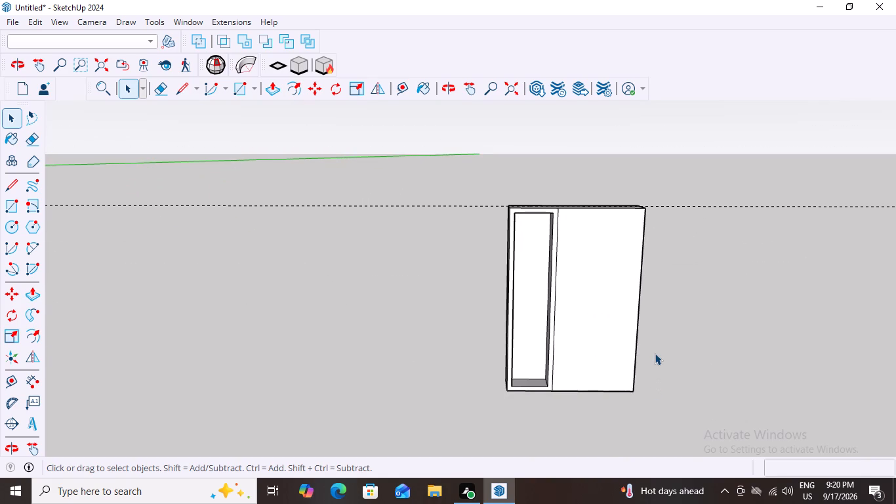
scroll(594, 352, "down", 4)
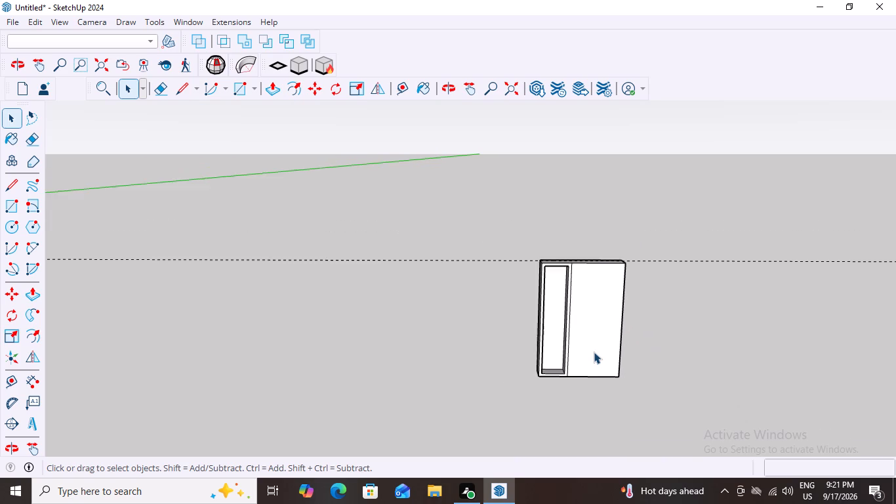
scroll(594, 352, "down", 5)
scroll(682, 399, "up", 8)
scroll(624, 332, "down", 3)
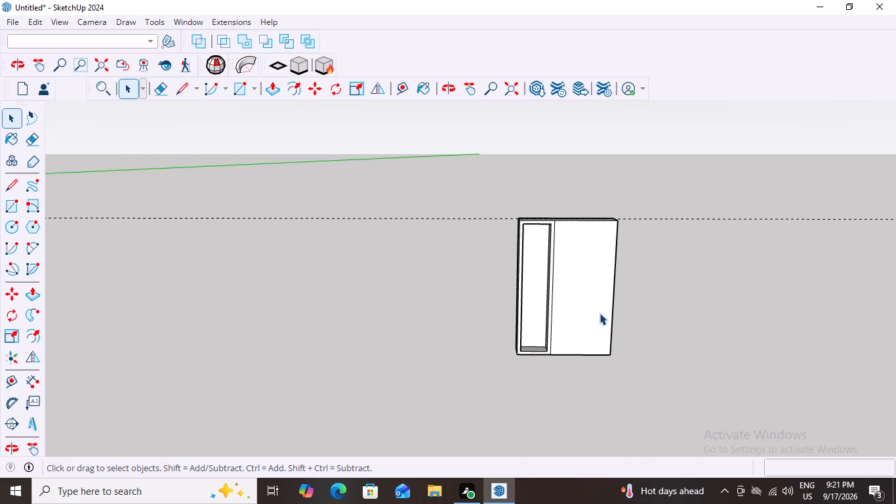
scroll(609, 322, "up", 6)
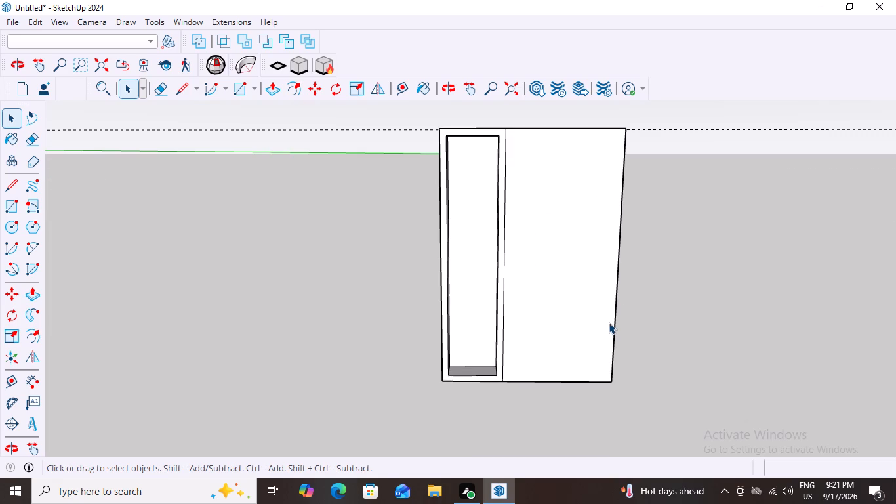
Draw a rectangle about 1' 4 1/2" by 9" covering the recessed compartment's floor, from its back corner to the opposite front corner.
key("r")
middle_click_drag(537, 393, 561, 481)
scroll(470, 283, "up", 10)
scroll(417, 375, "up", 6)
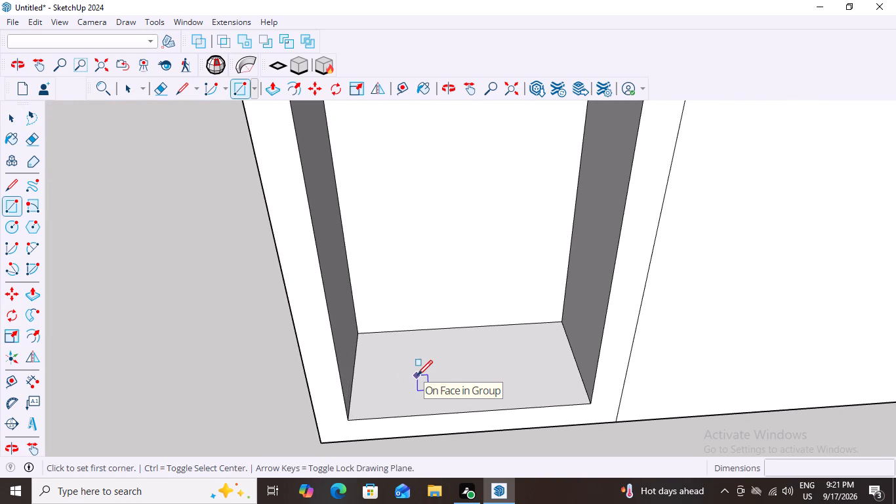
left_click(356, 334)
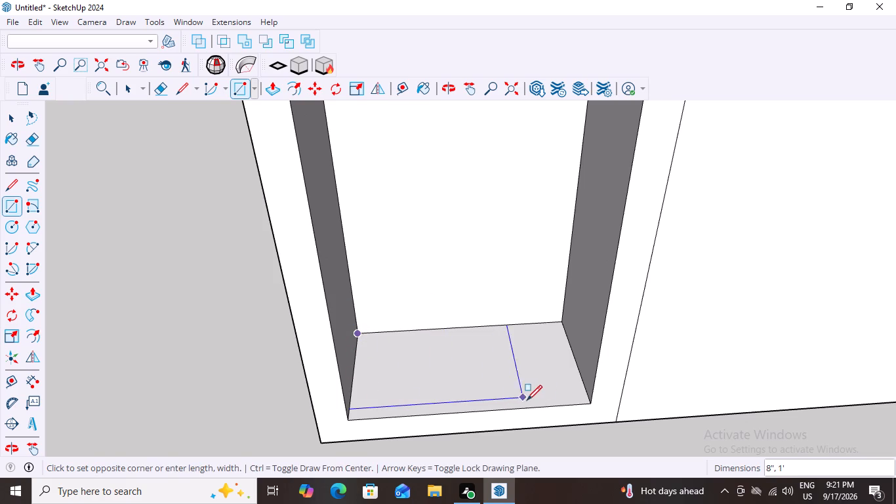
left_click(589, 404)
key("space")
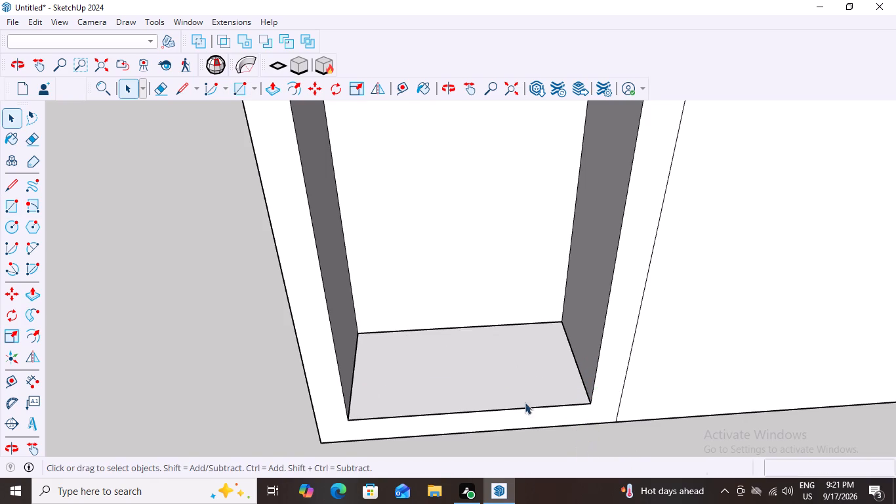
Push/Pull the rectangle on the recessed compartment's floor upward by 0.5" to form a bottom panel.
left_click(499, 366)
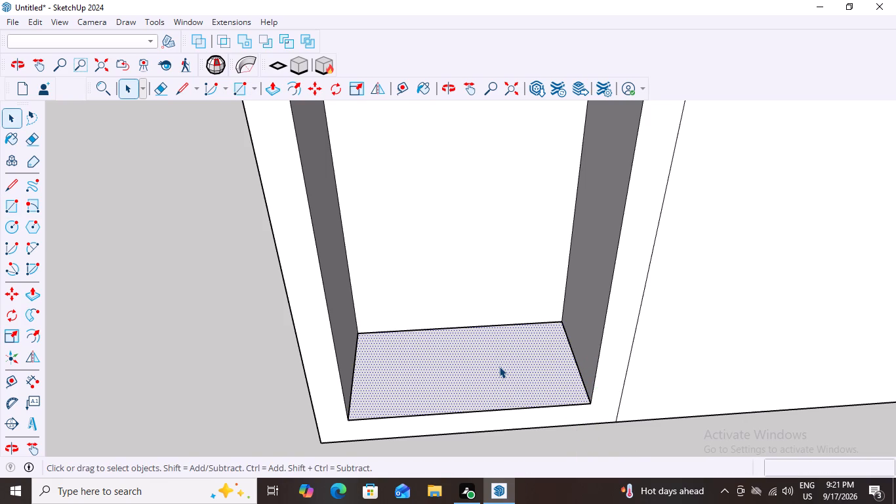
key("p")
left_click(499, 366)
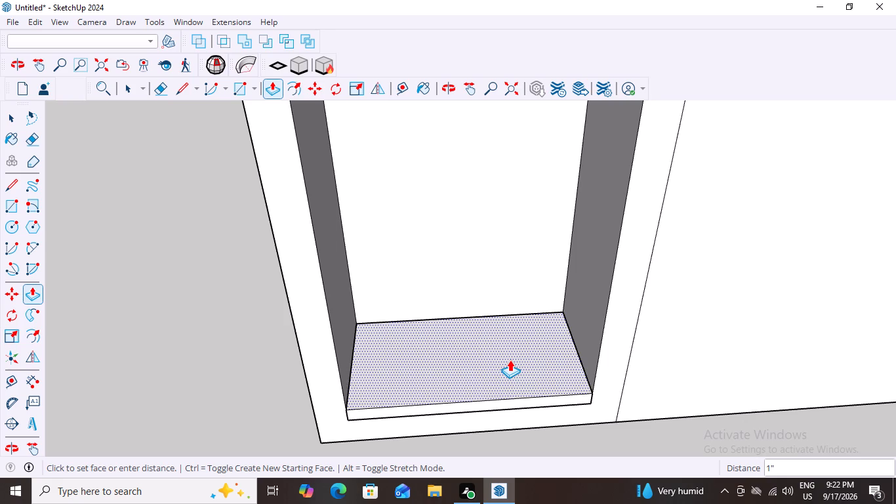
type(".5")
key("shift+quotedbl")
key("Return")
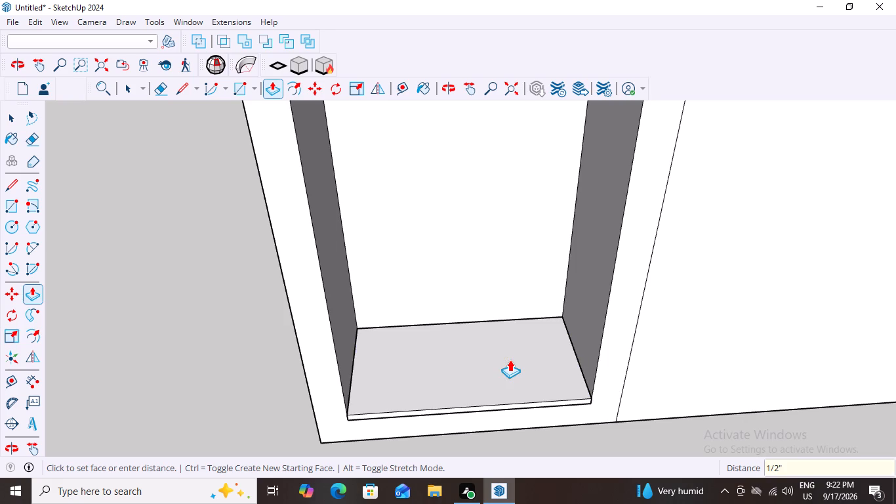
Examine the new panel on the recessed compartment's floor up close, and the whole box from the front.
middle_click_drag(617, 427, 570, 393)
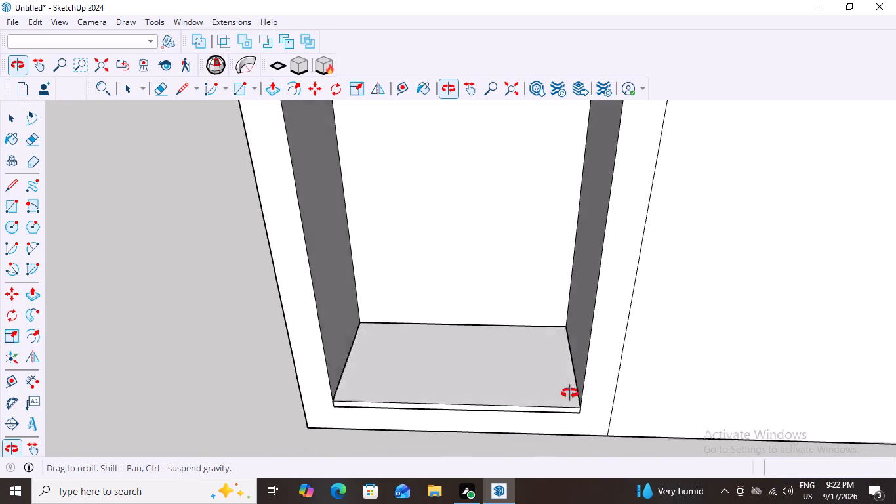
middle_click_drag(570, 393, 610, 327)
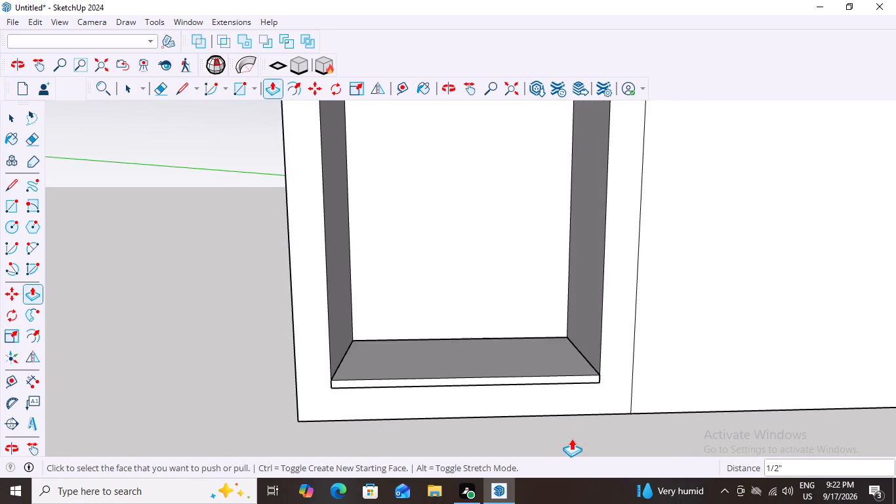
scroll(571, 438, "up", 1)
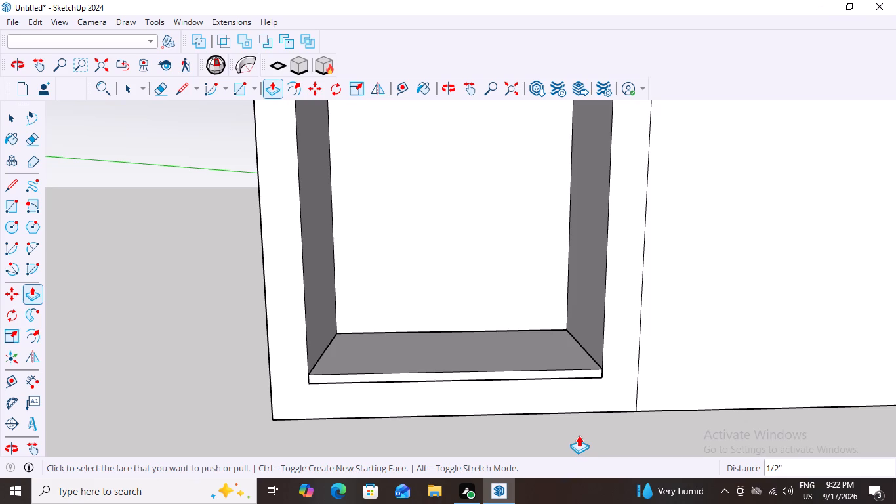
scroll(577, 438, "down", 12)
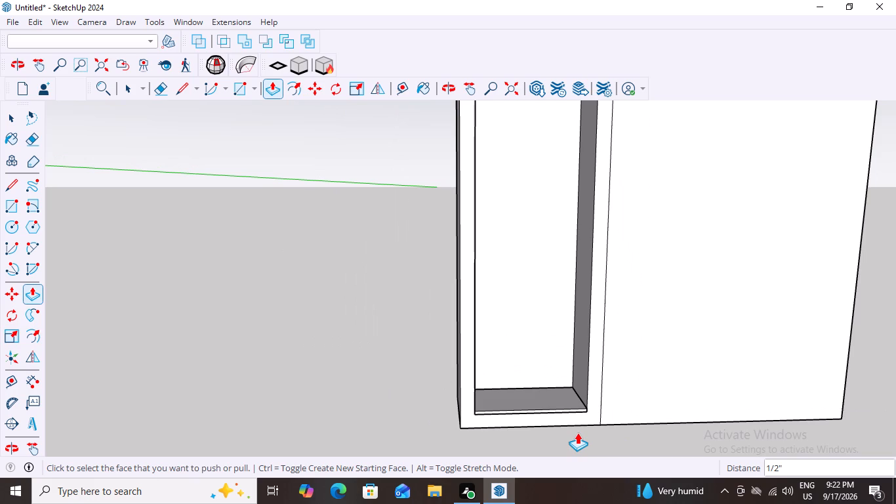
scroll(577, 432, "down", 9)
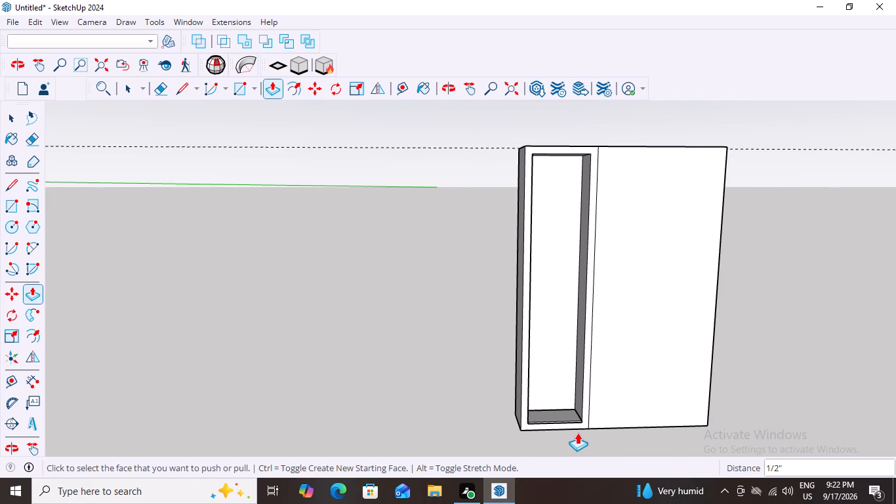
key("Delete")
Undo the bottom panel, the side compartment's recess, its inset outline and the vertical dividing line, back to the plain box.
key("ctrl+z")
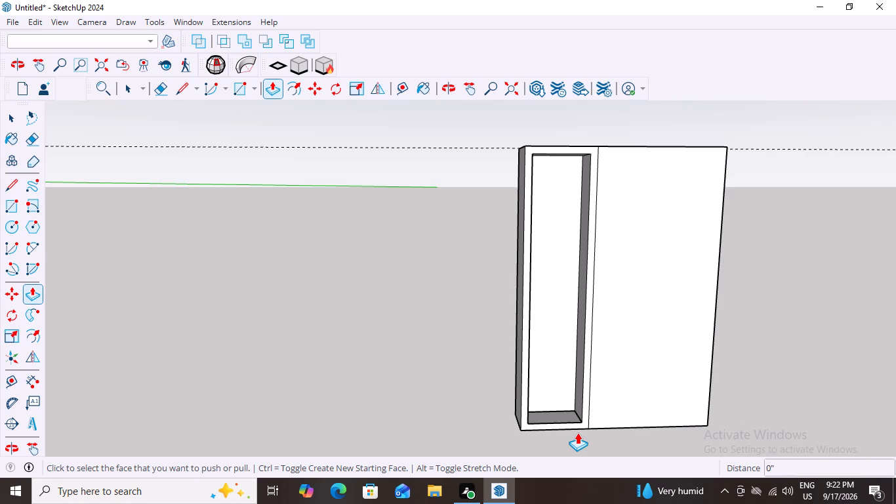
key("ctrl+z")
key("ctrl+z")
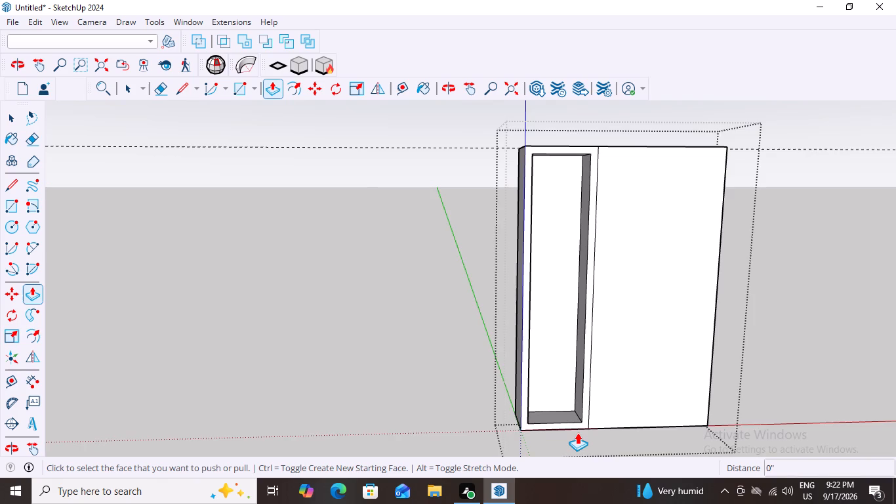
key("ctrl+z")
key("ctrl+z")
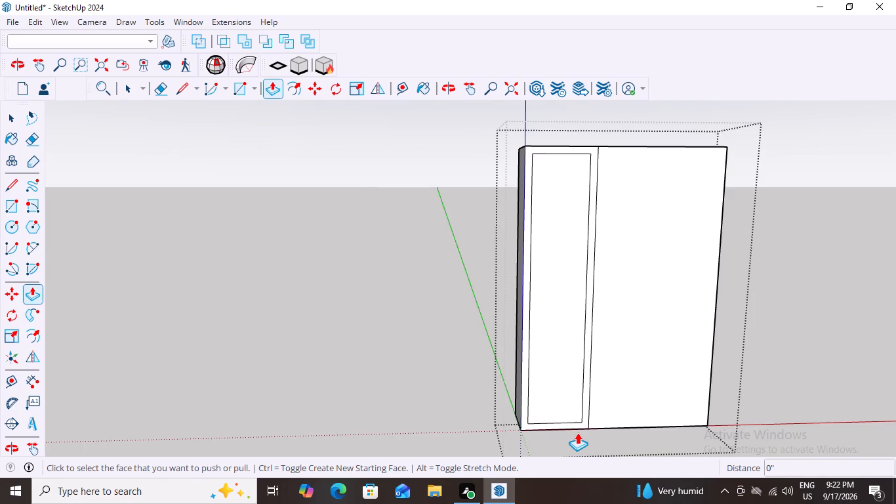
key("ctrl+z")
key("ctrl+z")
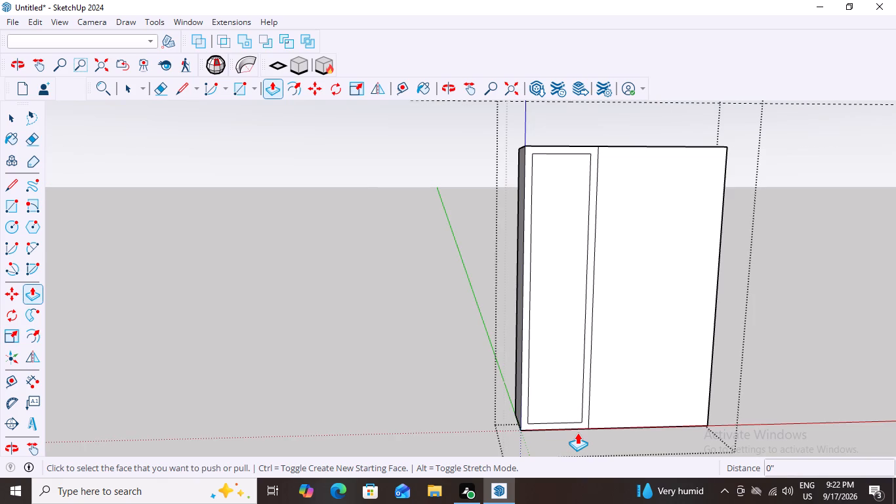
key("ctrl+z")
key("ctrl+z")
key("ctrl+z")
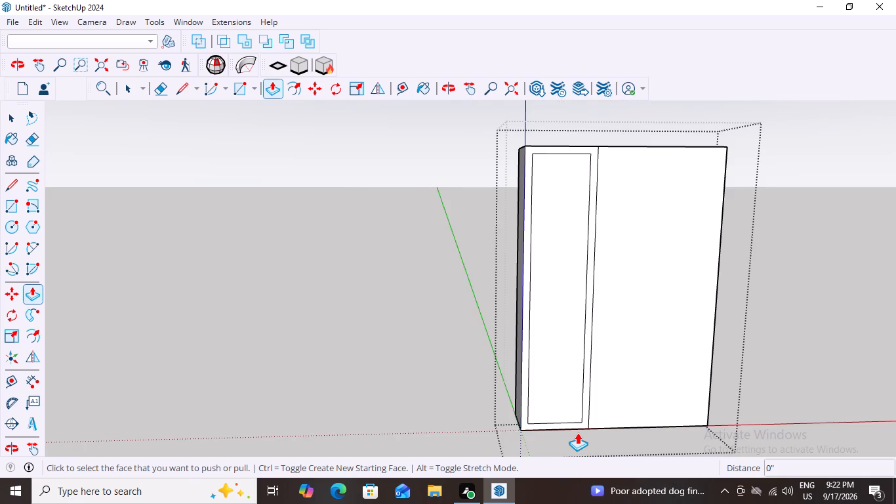
key("ctrl+z")
key("ctrl+z")
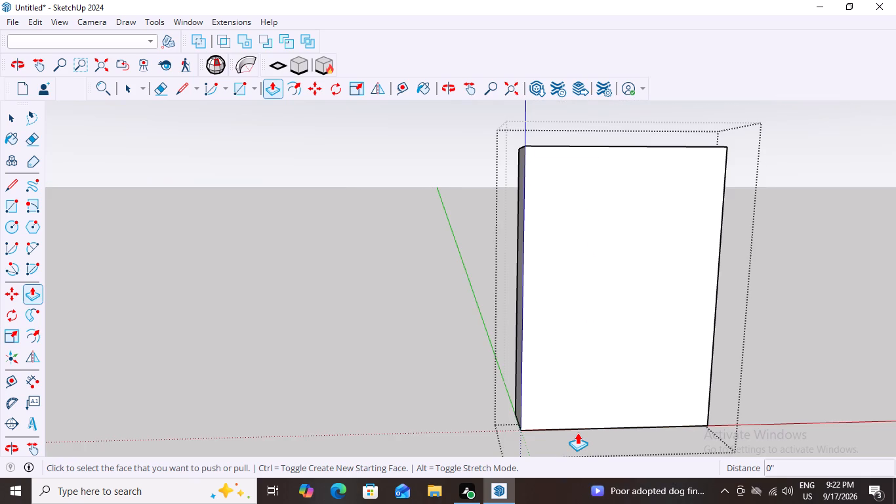
Copy the box's front face and bottom edge straight up by 4" to mark a base strip along the bottom.
scroll(607, 428, "down", 4)
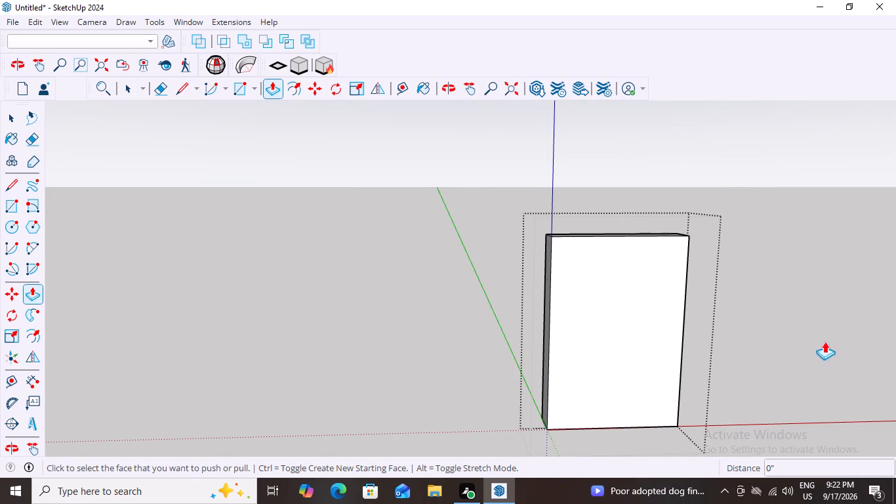
key("space")
left_click(628, 387)
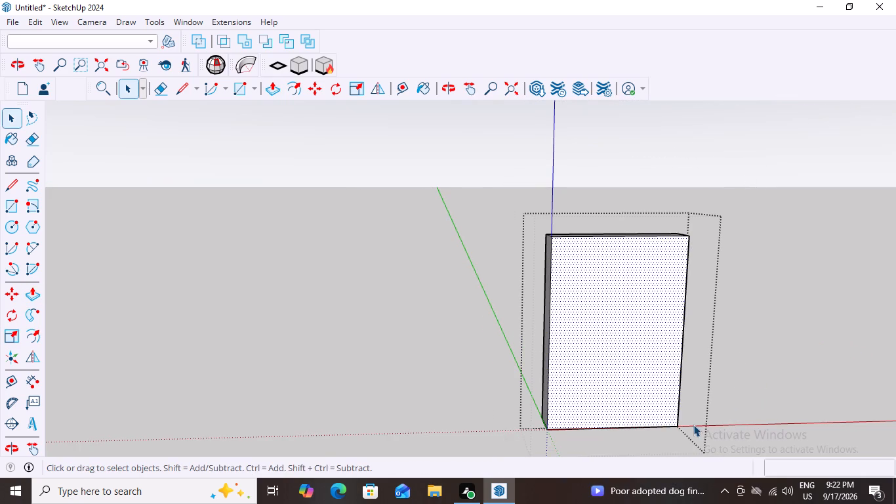
middle_click_drag(693, 425, 762, 407)
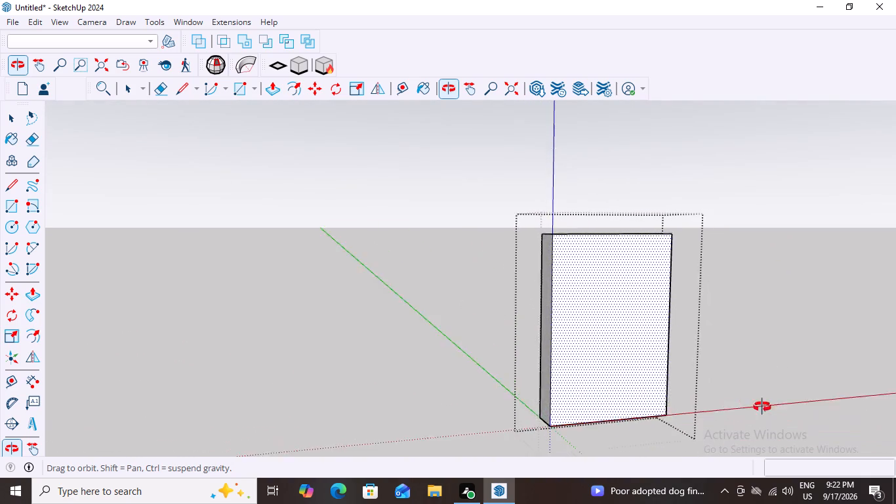
middle_click_drag(762, 407, 729, 408)
scroll(625, 432, "up", 3)
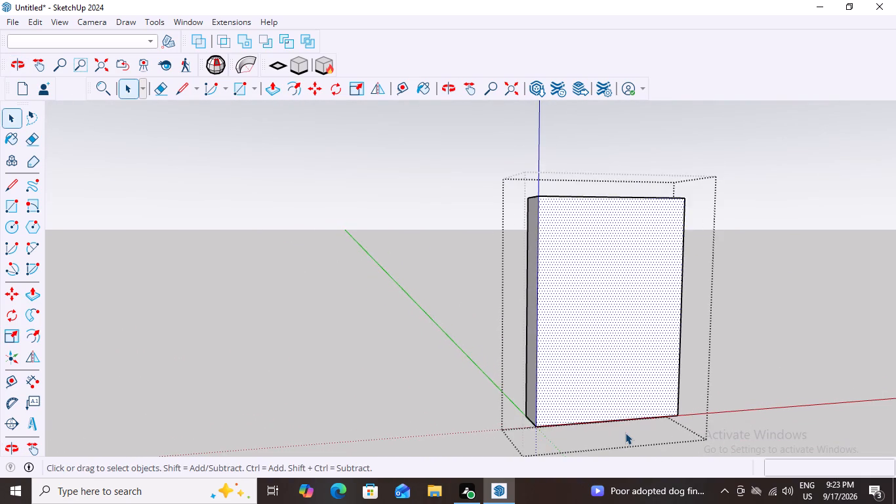
scroll(625, 432, "up", 1)
middle_click(622, 434)
scroll(619, 434, "up", 7)
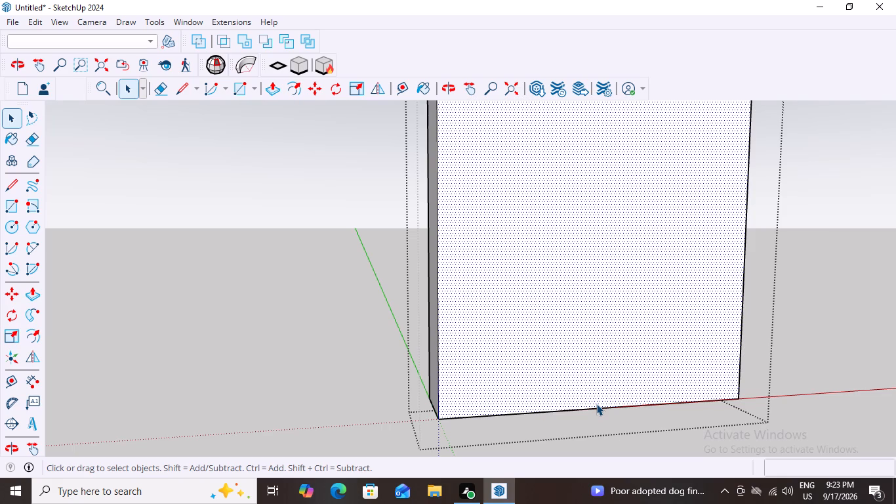
left_click(508, 412)
left_click(508, 412)
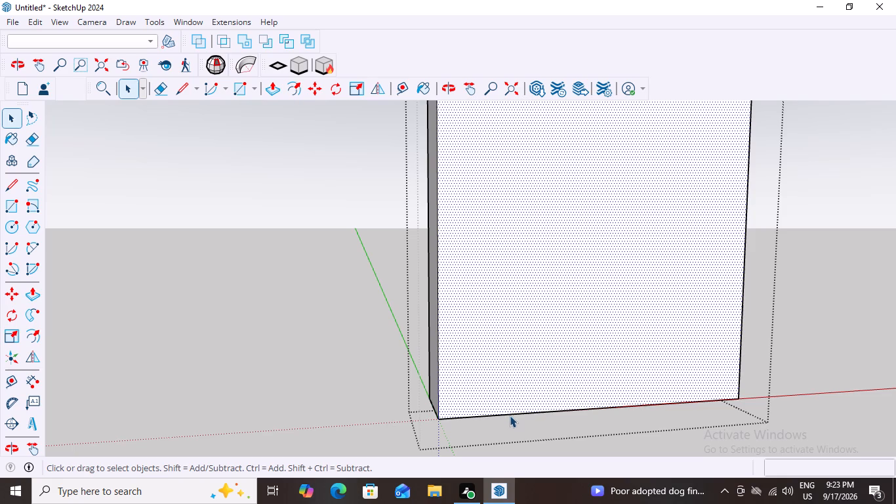
double_click(509, 413)
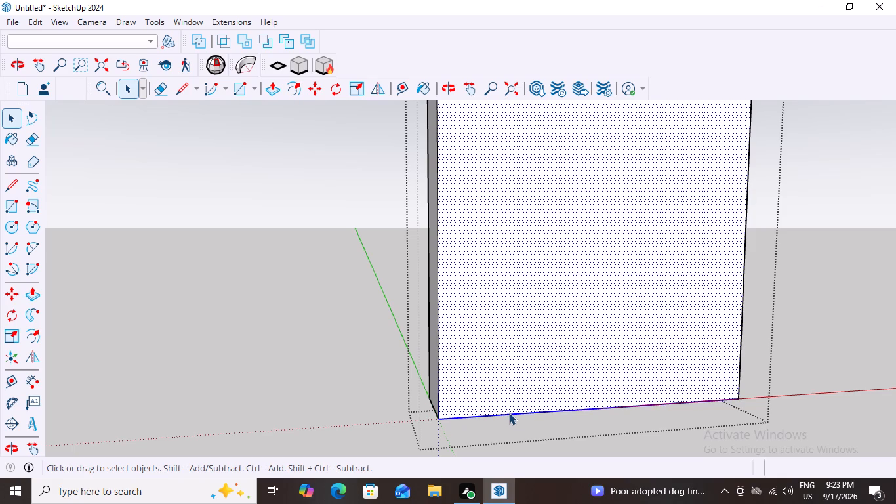
key("comma")
key("m")
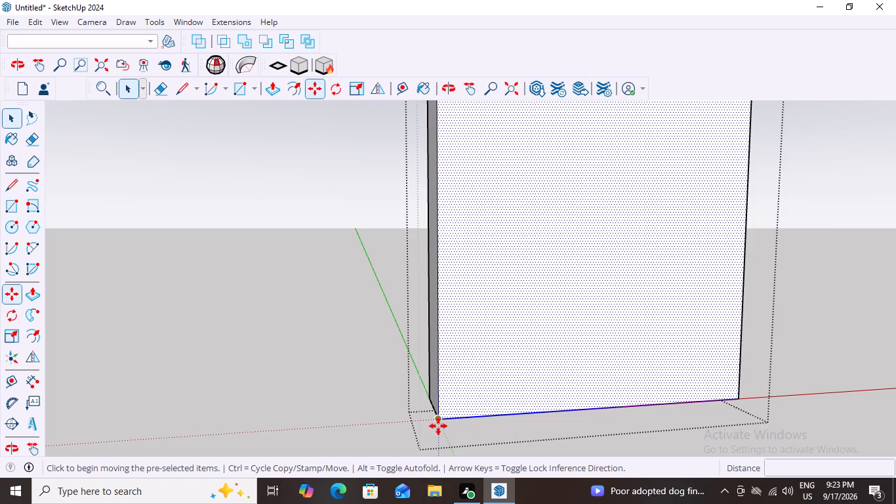
left_click(440, 421)
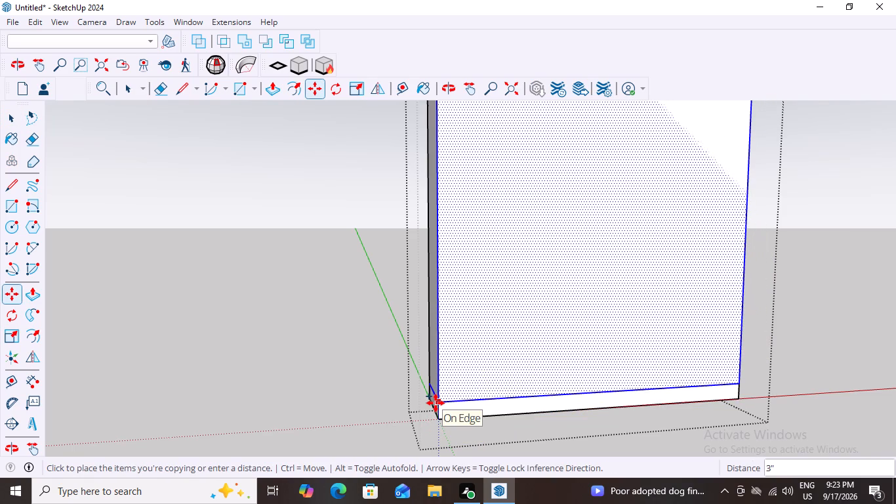
scroll(436, 403, "down", 8)
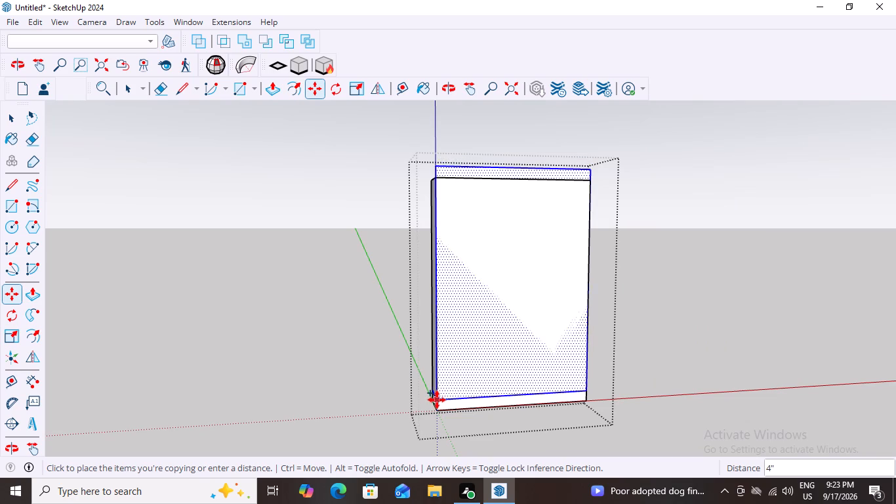
scroll(437, 400, "up", 11)
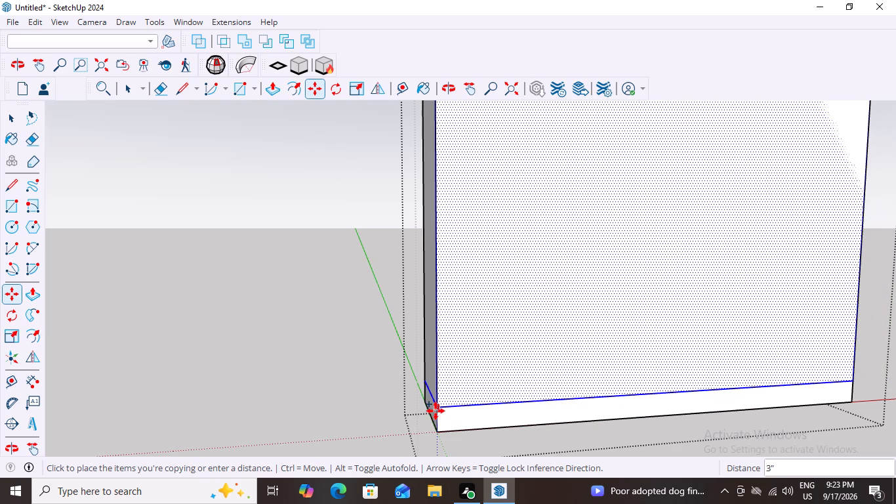
key("4")
key("shift+quotedbl")
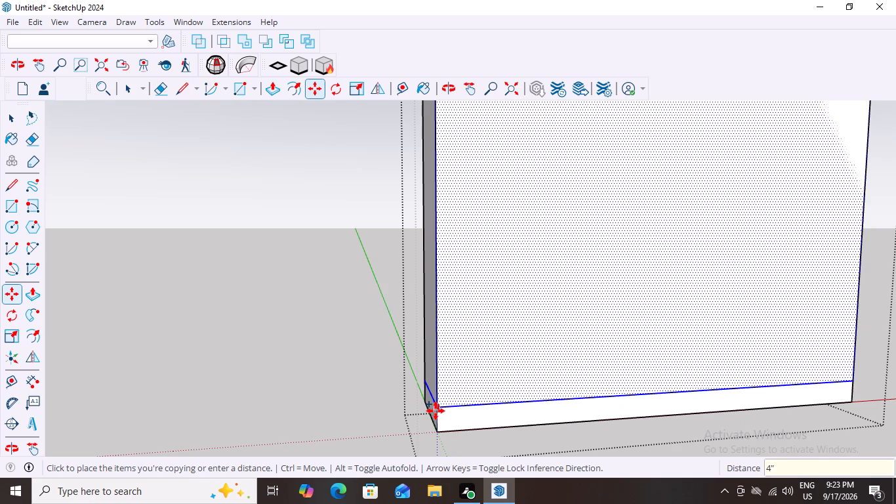
key("Return")
Delete the top edge of the copied front face, together with its surplus strip above the box's top.
middle_click_drag(407, 415, 268, 382)
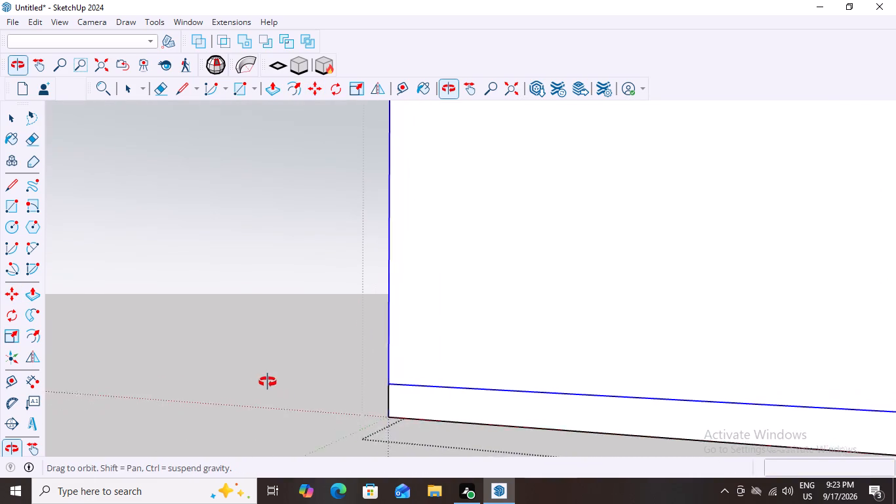
middle_click_drag(268, 382, 522, 444)
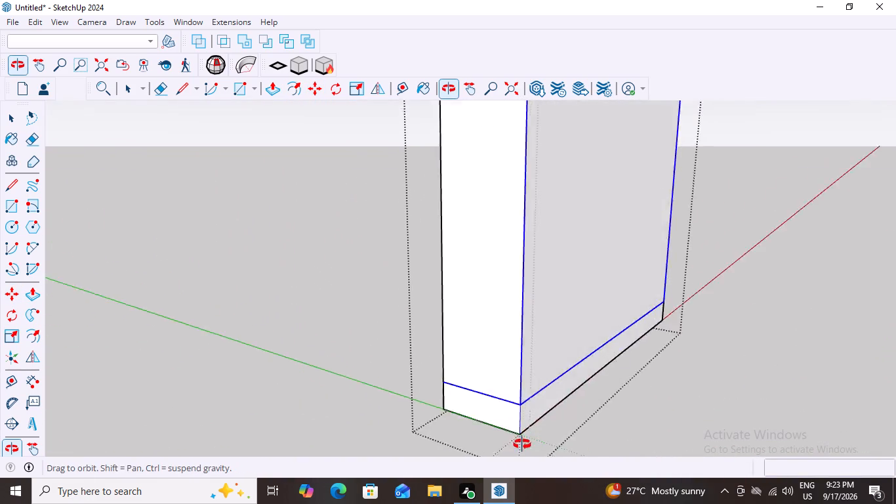
middle_click_drag(522, 444, 403, 424)
scroll(403, 424, "down", 18)
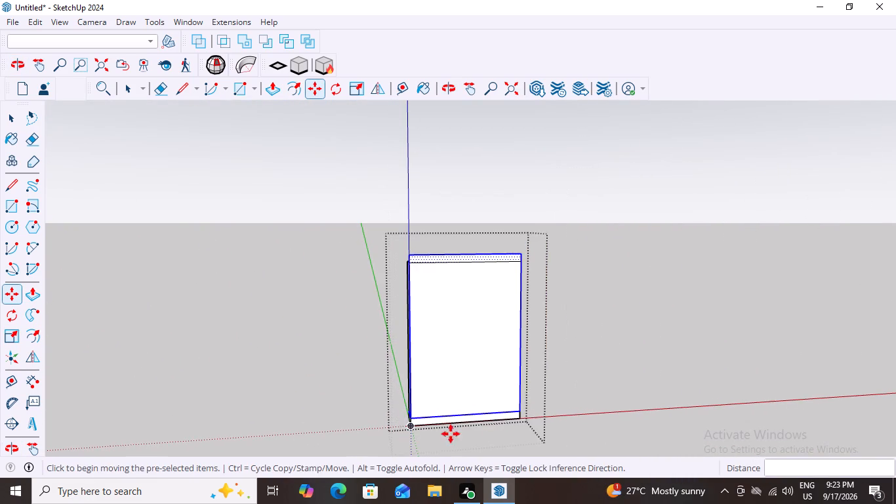
scroll(653, 366, "up", 4)
key("space")
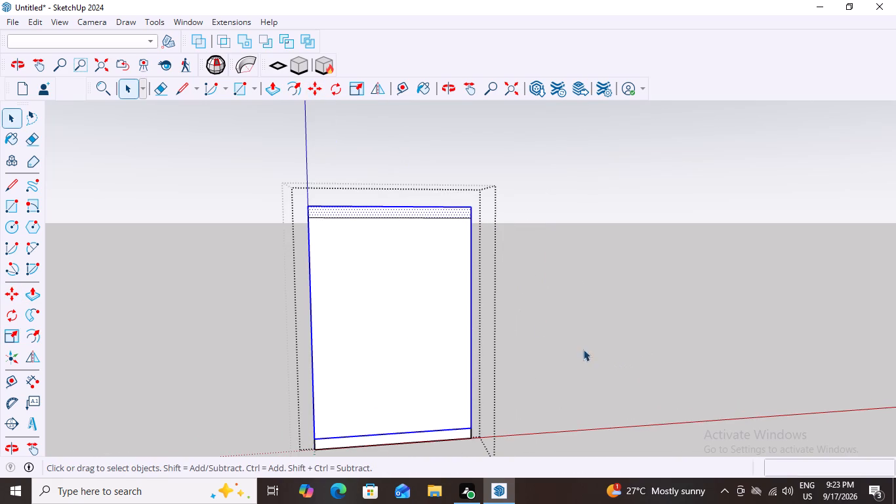
middle_click_drag(539, 321, 585, 471)
middle_click_drag(479, 278, 503, 330)
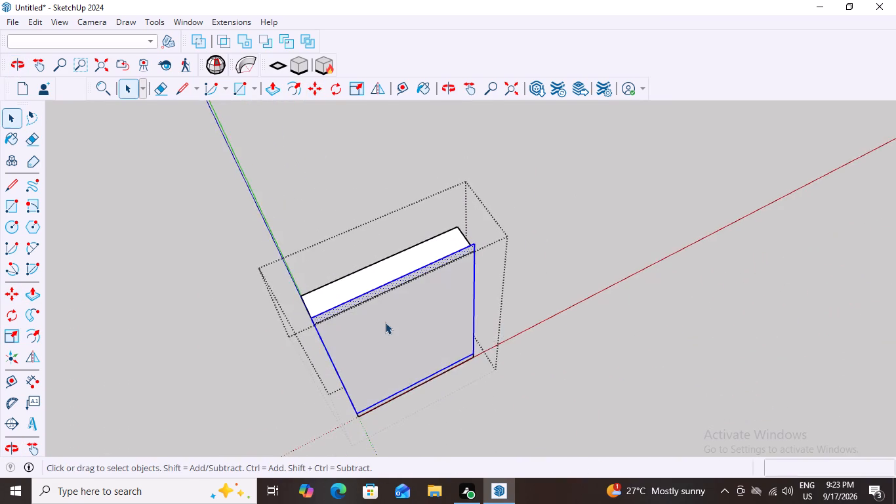
scroll(384, 321, "up", 7)
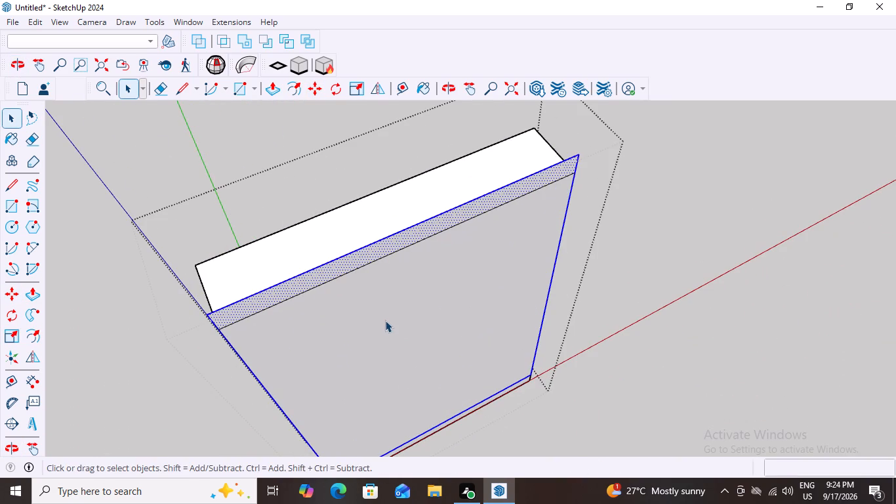
key("m")
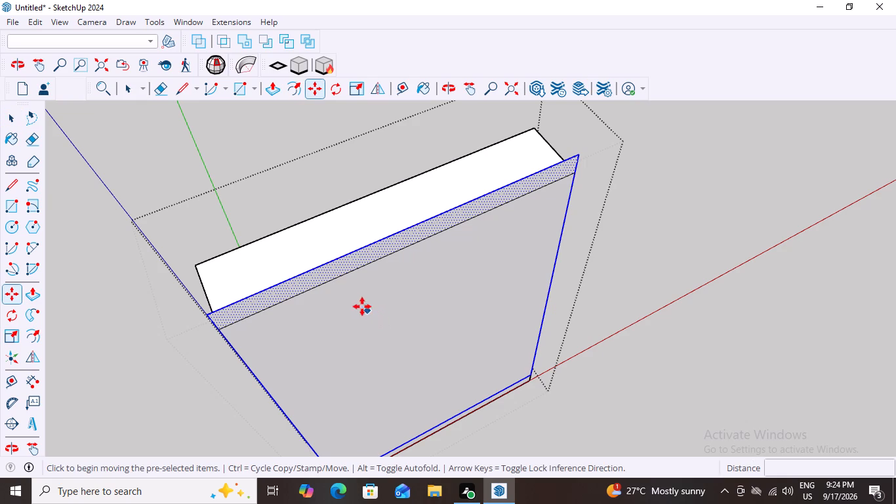
middle_click_drag(651, 243, 505, 229)
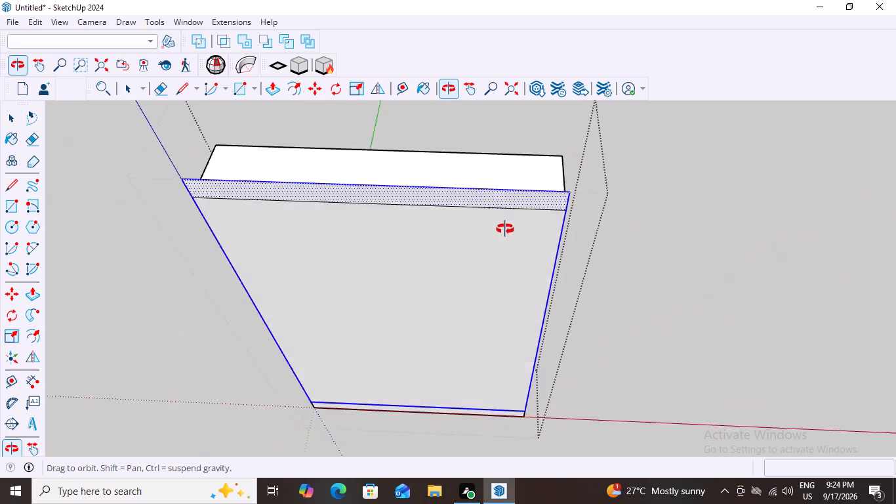
middle_click_drag(505, 229, 531, 214)
key("space")
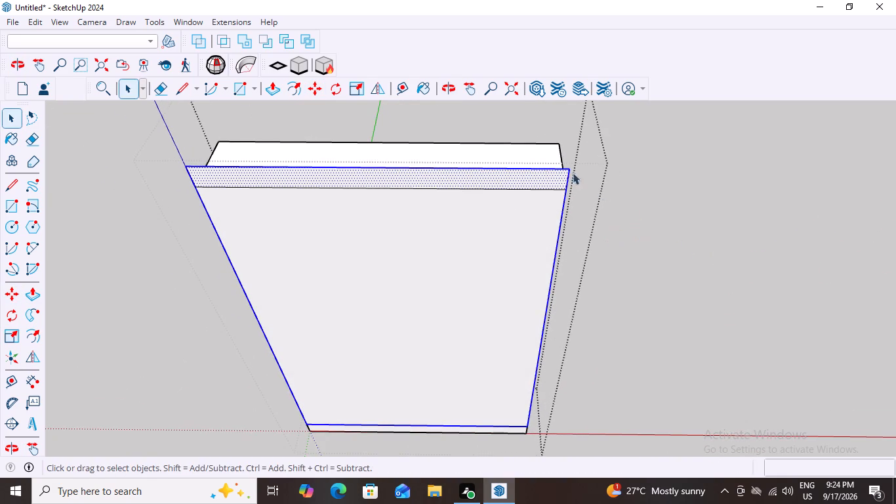
left_click(515, 166)
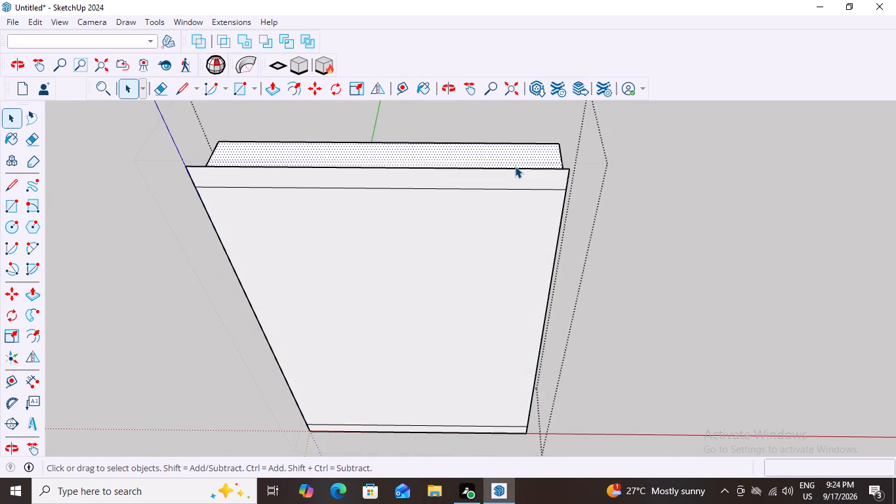
left_click(523, 169)
key("Delete")
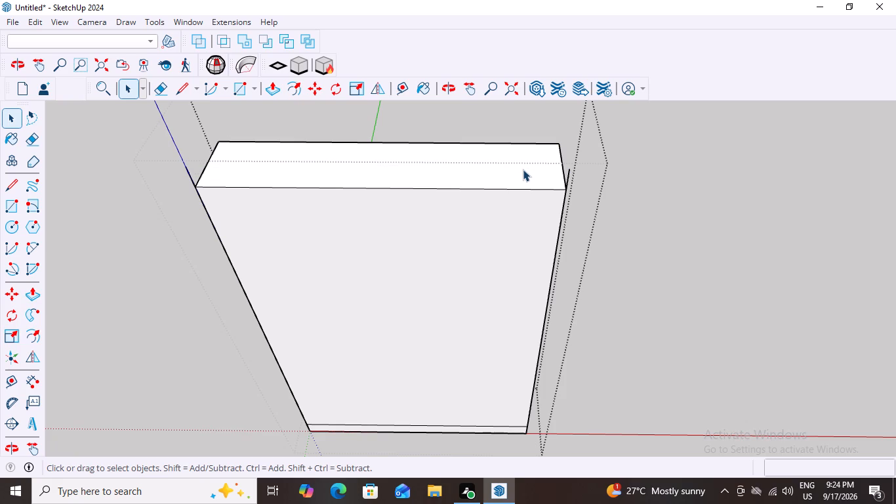
Delete the two leftover vertical edge stubs sticking up above the front corners of the box's top.
middle_click_drag(439, 222, 605, 184)
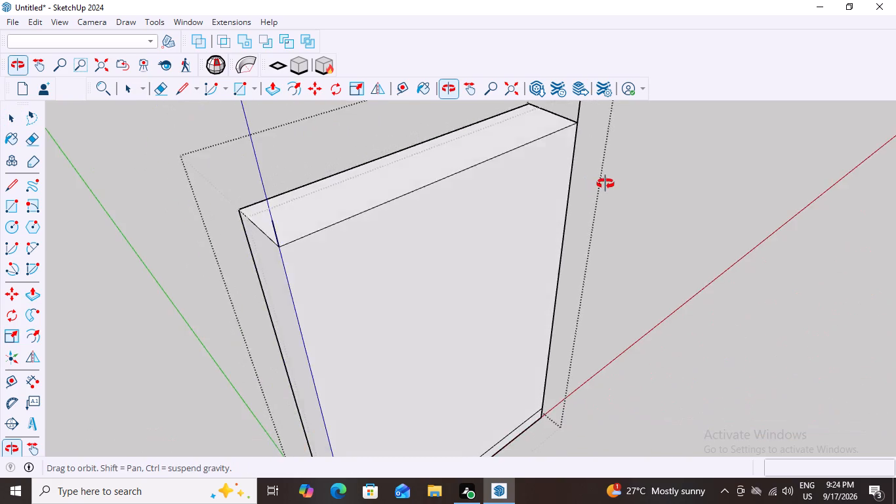
middle_click_drag(605, 184, 318, 136)
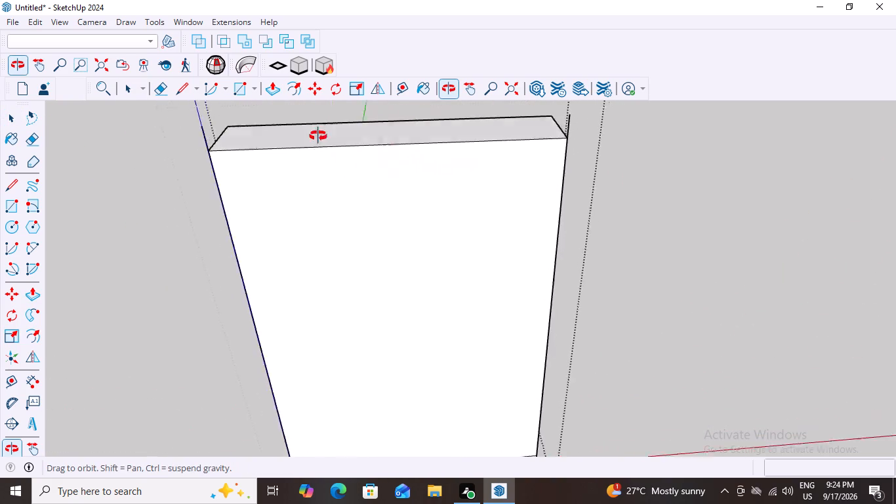
middle_click_drag(318, 136, 478, 224)
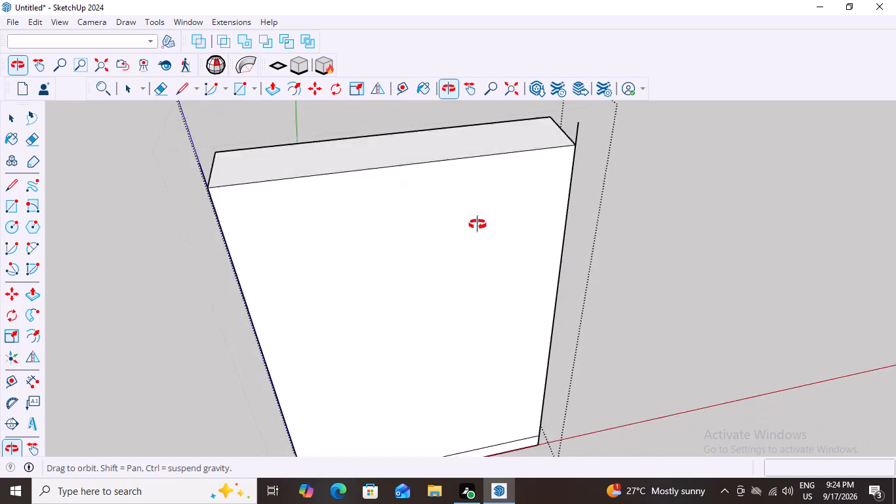
middle_click_drag(478, 224, 472, 232)
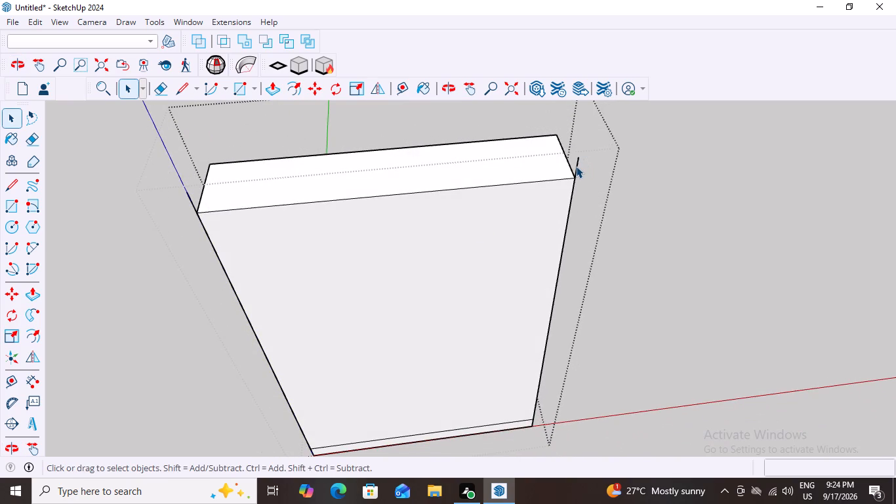
left_click(576, 166)
left_click(576, 166)
key("Delete")
scroll(170, 222, "up", 2)
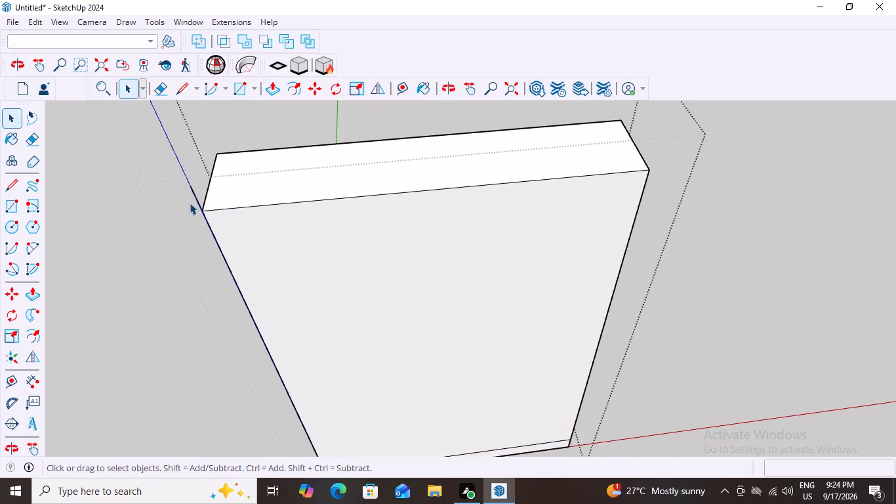
left_click(194, 196)
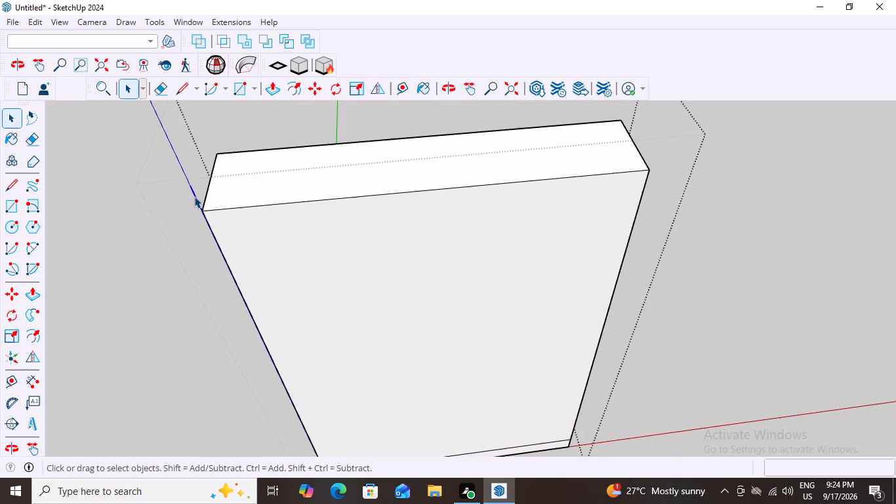
left_click(194, 196)
key("Delete")
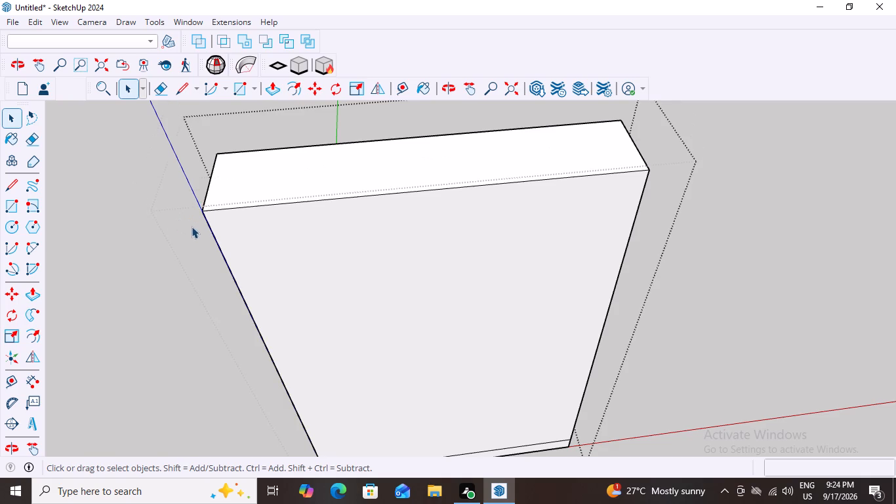
Examine the cleaned-up box and its base strip from both sides and from the front.
scroll(192, 226, "down", 4)
scroll(214, 291, "down", 3)
middle_click_drag(278, 301, 283, 250)
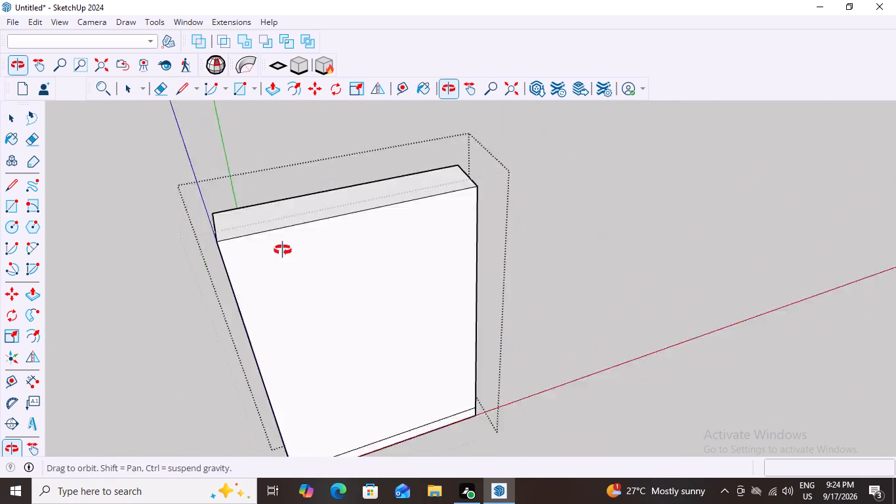
middle_click_drag(283, 250, 51, 214)
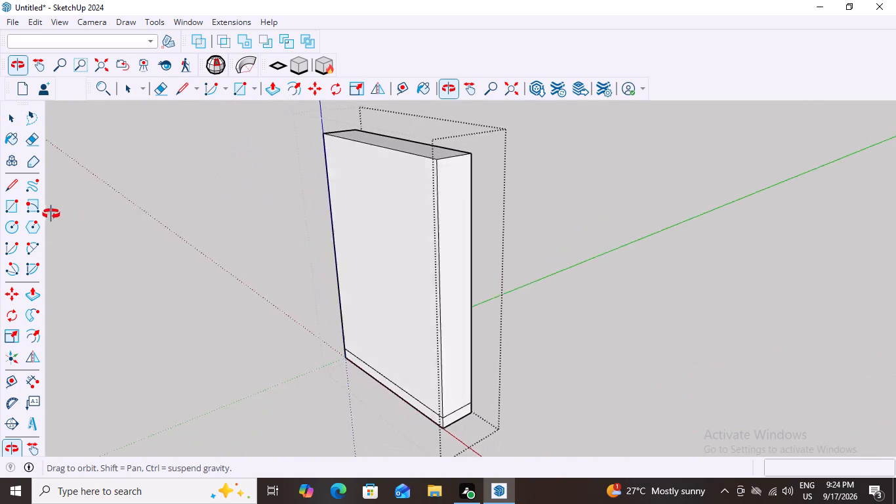
middle_click_drag(51, 214, 195, 199)
scroll(248, 216, "down", 4)
left_click(330, 293)
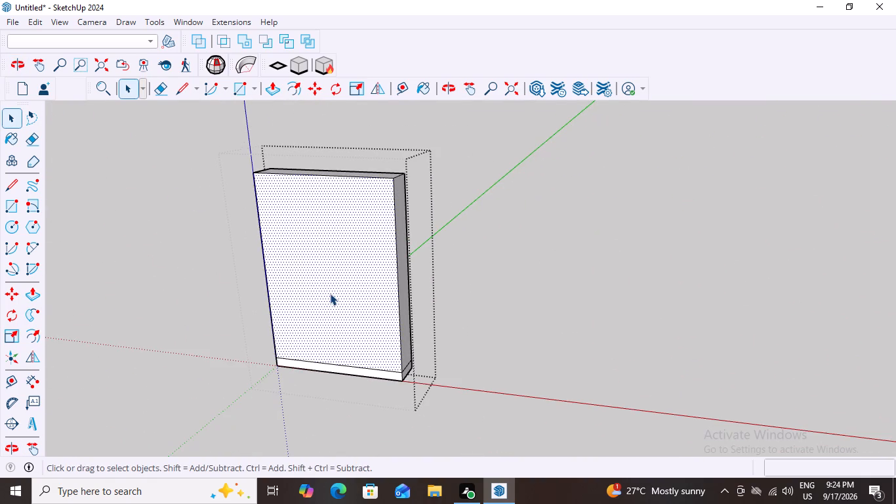
middle_click_drag(333, 301, 579, 278)
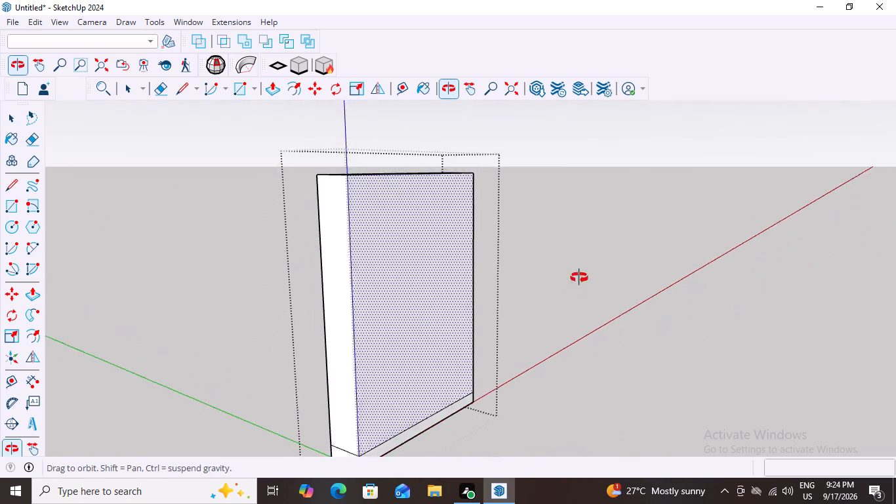
middle_click_drag(579, 278, 211, 291)
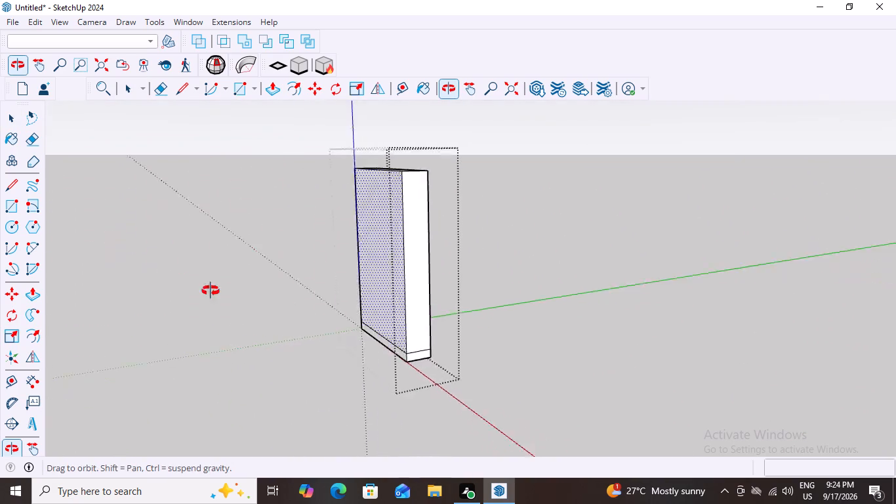
middle_click_drag(211, 291, 386, 224)
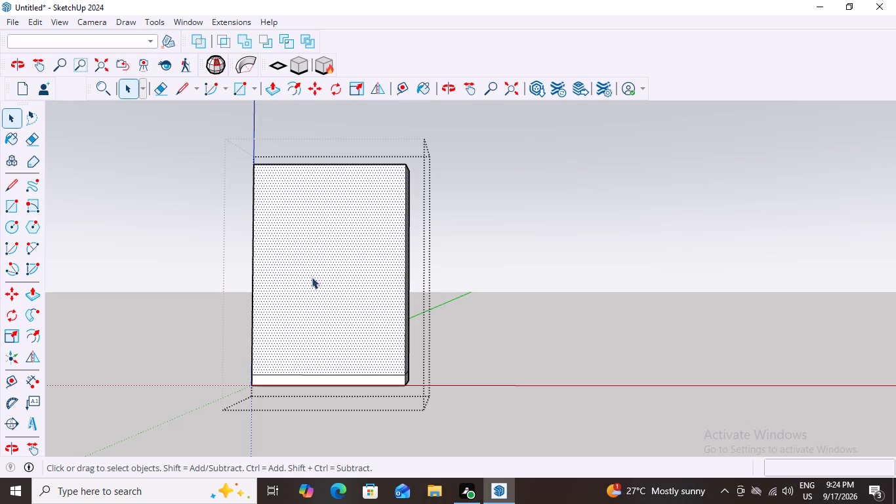
middle_click_drag(316, 279, 353, 293)
scroll(323, 281, "down", 1)
scroll(285, 379, "up", 5)
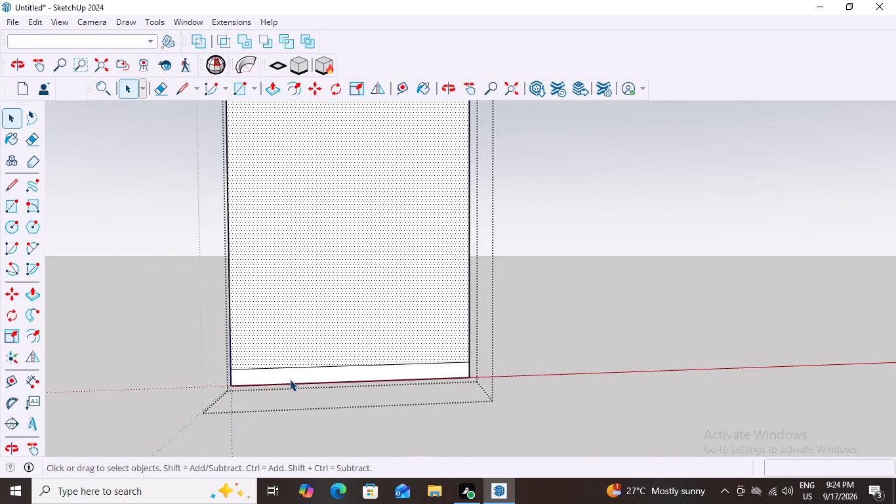
scroll(290, 379, "up", 1)
scroll(288, 381, "down", 8)
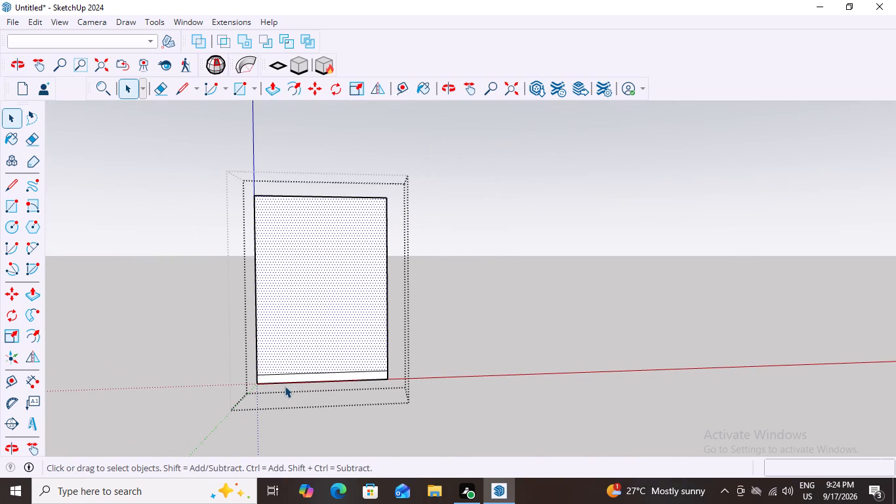
scroll(254, 177, "up", 10)
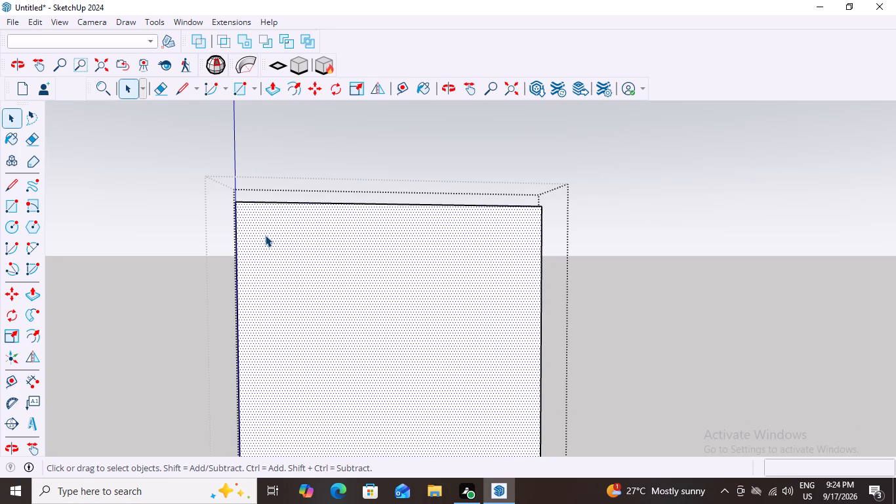
Draw a rectangle about 1' 6 1/4" by 6' 8" on the front face, from the top corner on the blue axis to the base strip's upper edge.
key("r")
scroll(299, 272, "down", 6)
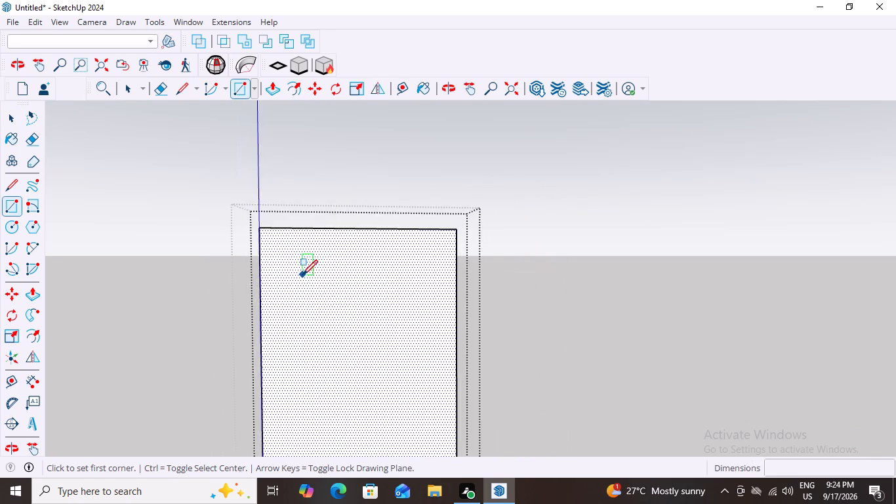
scroll(302, 275, "down", 7)
scroll(325, 375, "up", 2)
scroll(274, 222, "up", 3)
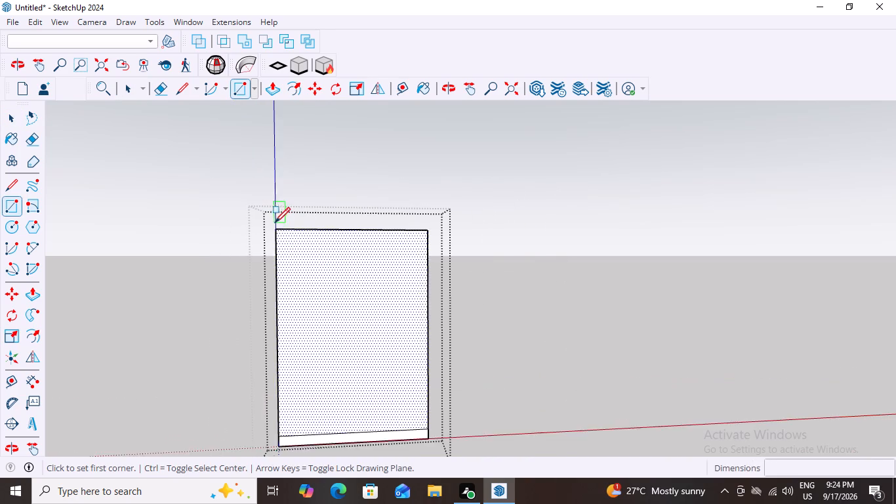
scroll(275, 222, "up", 12)
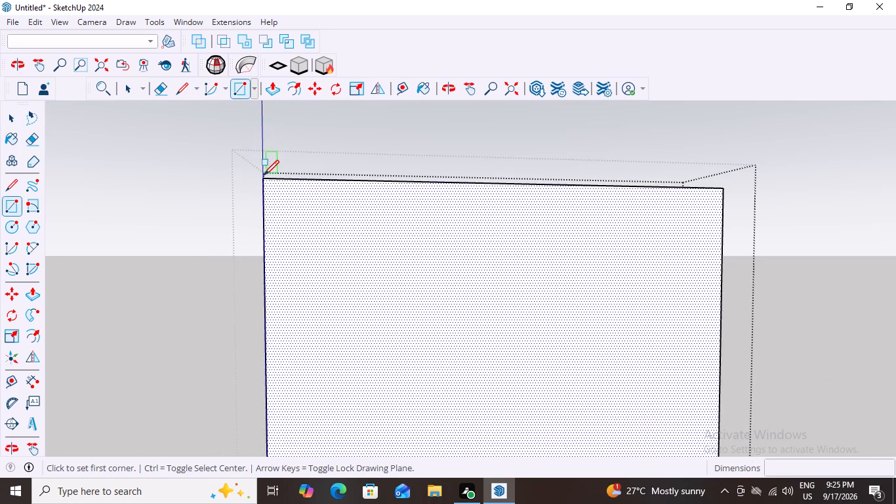
left_click(261, 179)
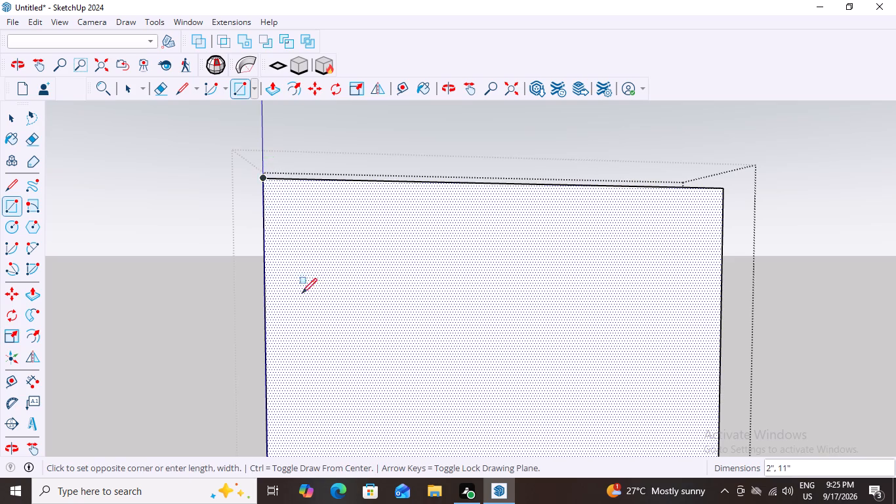
scroll(329, 311, "down", 20)
scroll(329, 311, "down", 3)
scroll(385, 404, "up", 3)
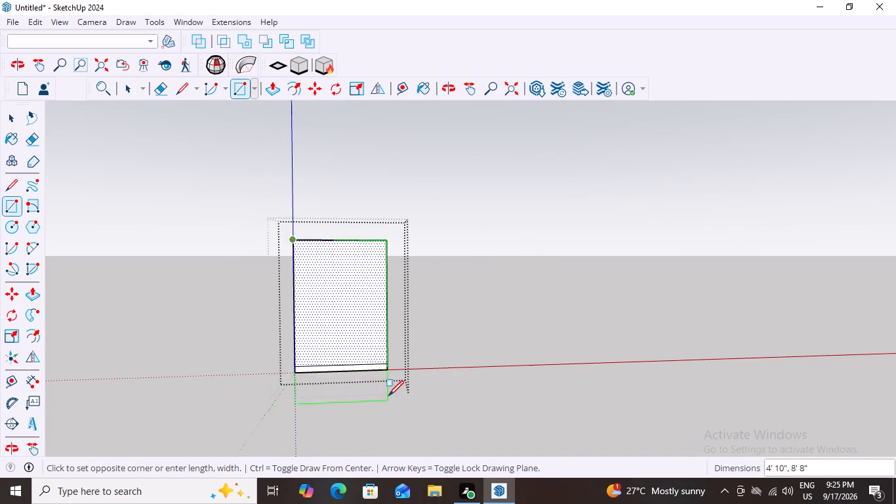
scroll(388, 396, "up", 11)
scroll(357, 370, "down", 9)
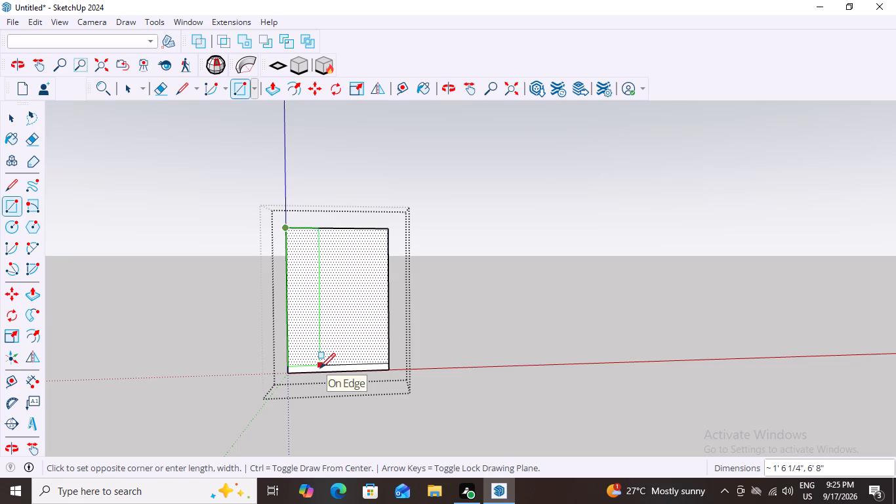
scroll(320, 368, "up", 7)
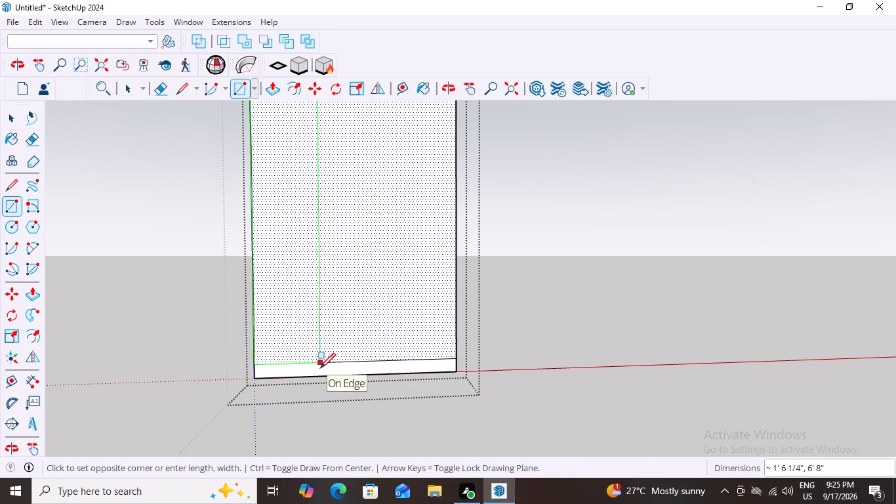
scroll(320, 368, "down", 2)
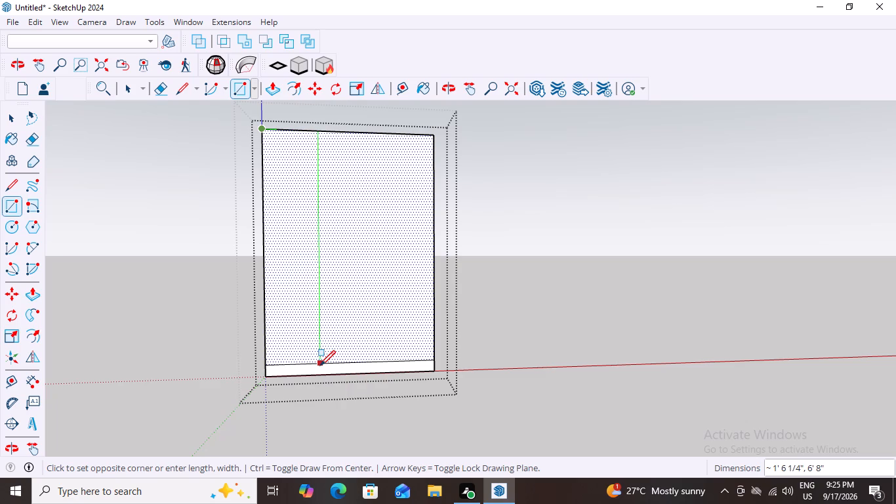
left_click(320, 366)
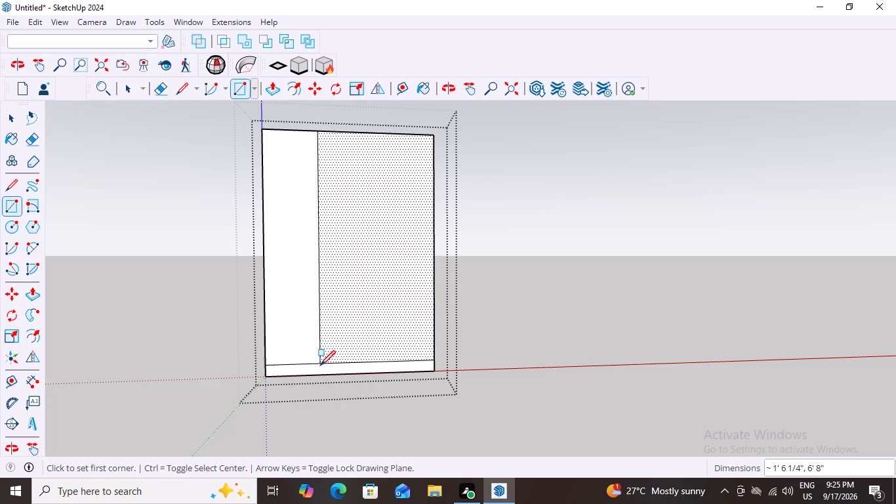
key("space")
Offset the outline of the tall, narrow front compartment face inward by 2".
middle_click_drag(555, 322, 511, 432)
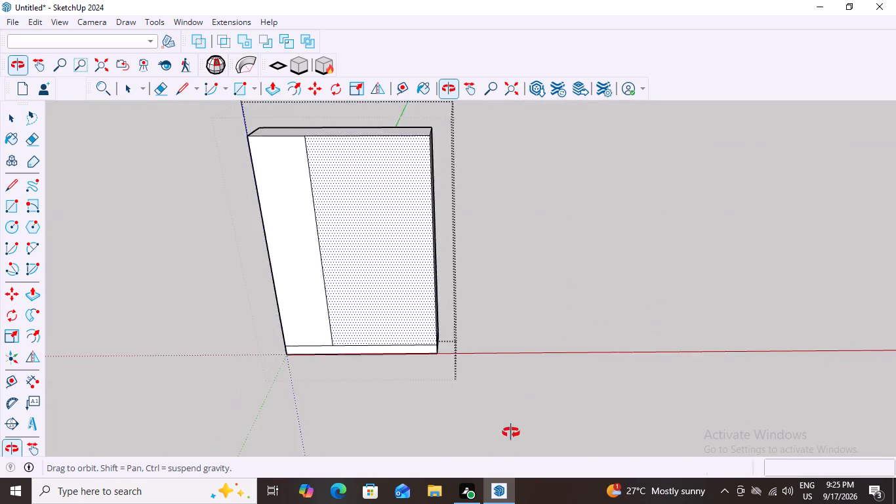
middle_click_drag(511, 432, 570, 352)
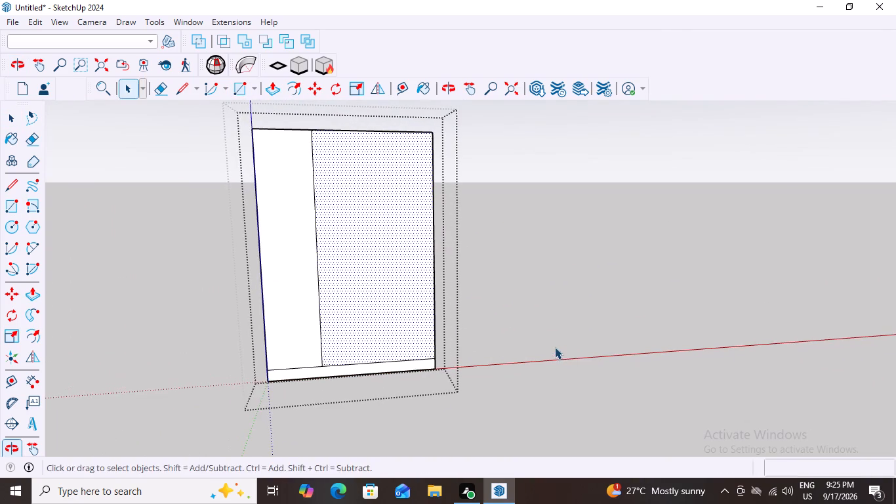
middle_click_drag(575, 338, 539, 343)
left_click(307, 262)
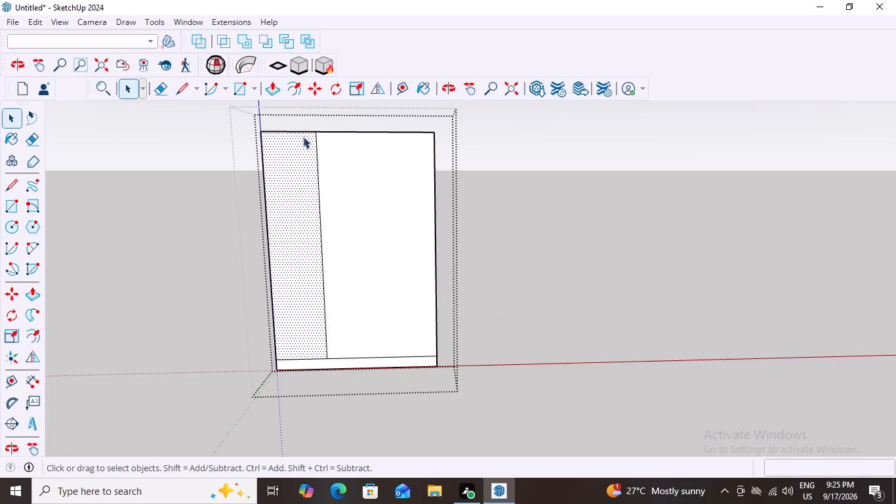
scroll(283, 109, "up", 4)
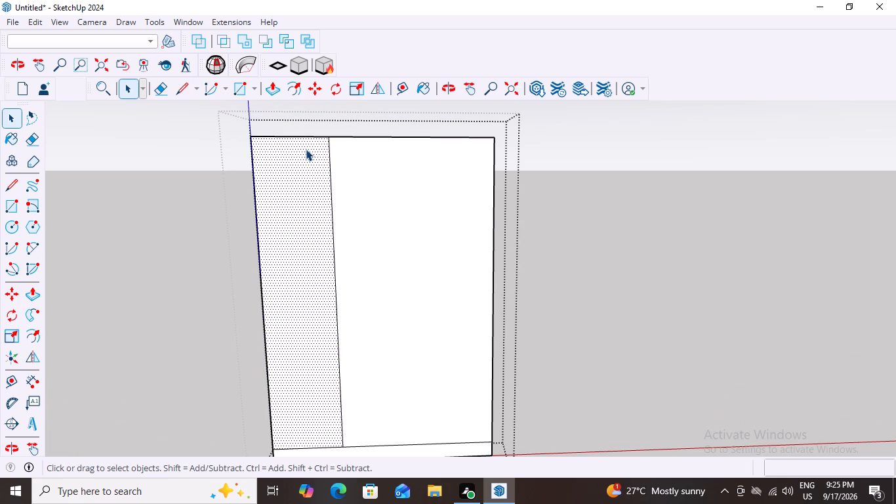
key("f")
left_click(298, 142)
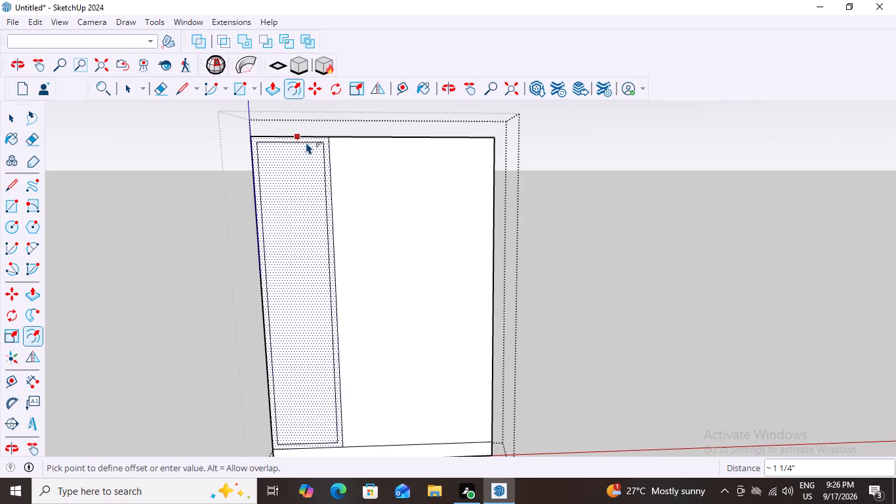
key("2")
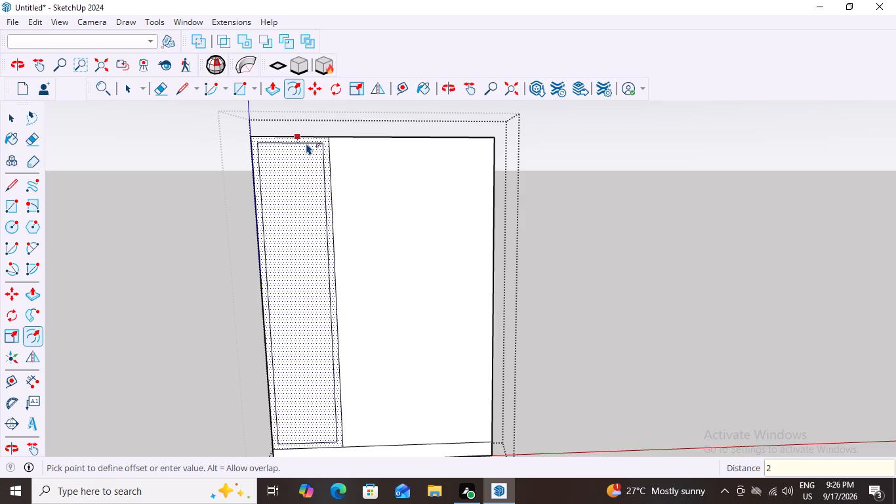
key("shift+quotedbl")
key("Return")
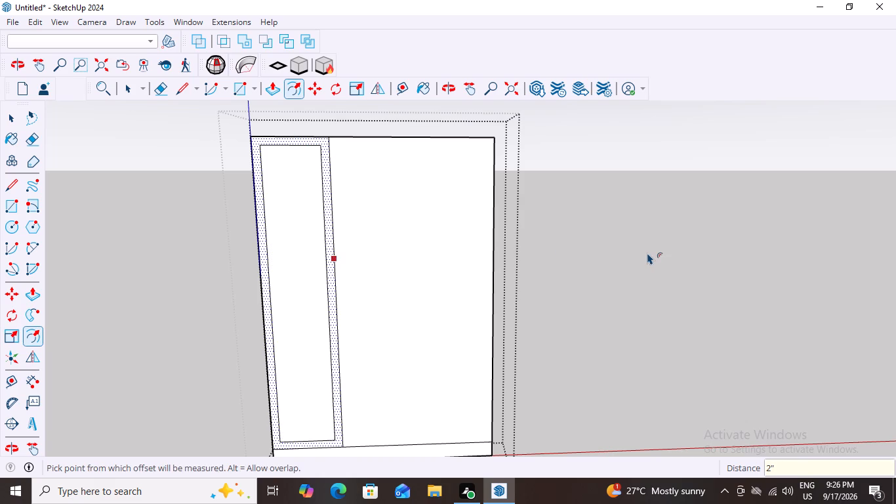
scroll(644, 252, "down", 3)
key("space")
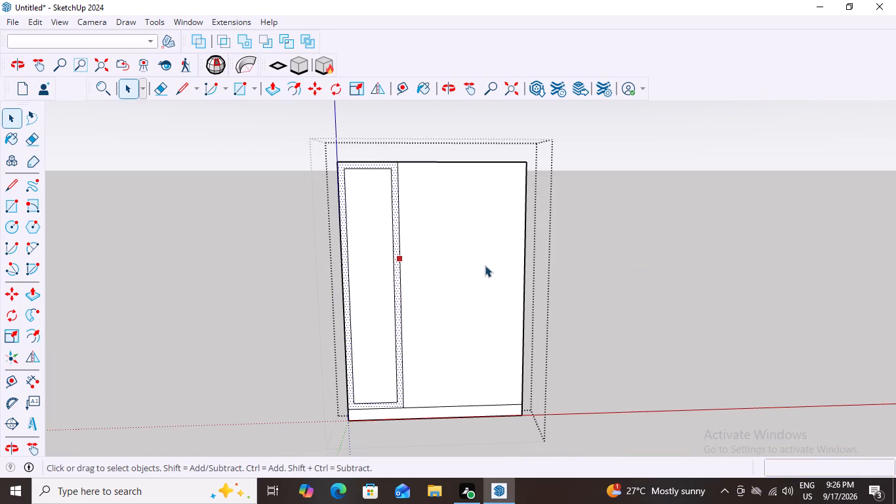
middle_click_drag(485, 265, 442, 356)
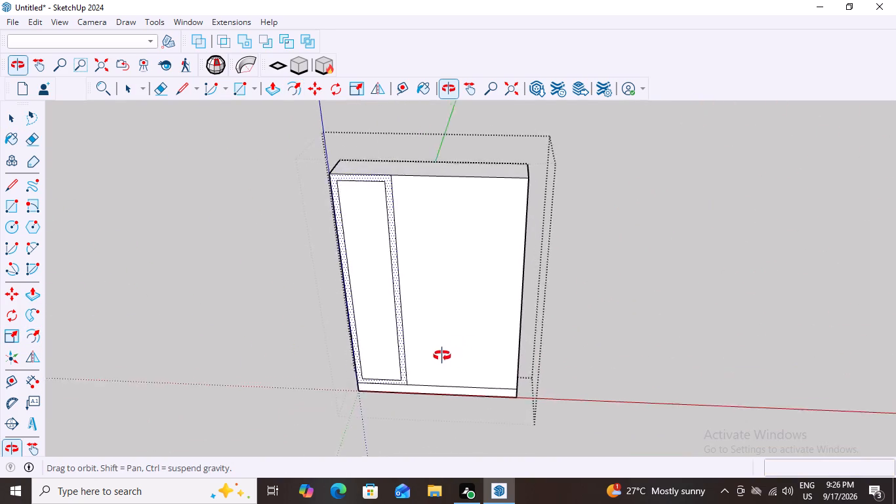
Place a guide line on the box's top face, 3" in from its back edge.
middle_click_drag(442, 356, 470, 419)
scroll(439, 360, "down", 1)
scroll(359, 199, "up", 7)
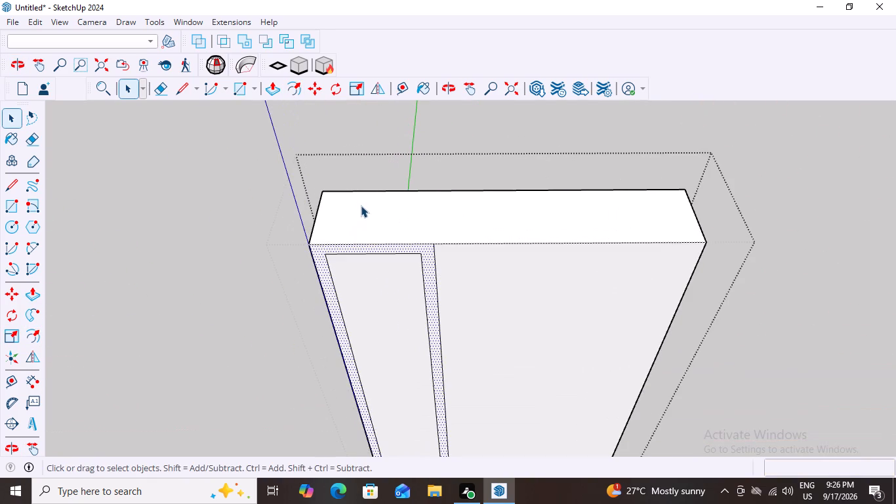
key("t")
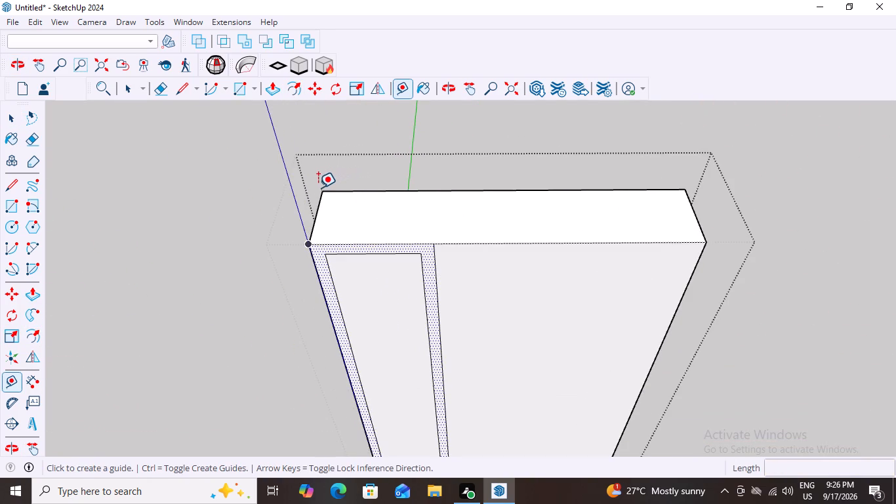
left_click(361, 190)
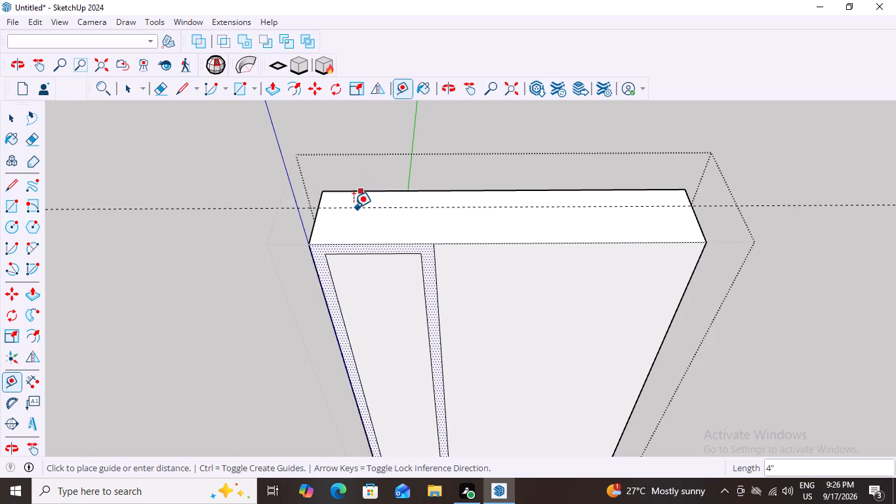
key("3")
key("shift+quotedbl")
key("Return")
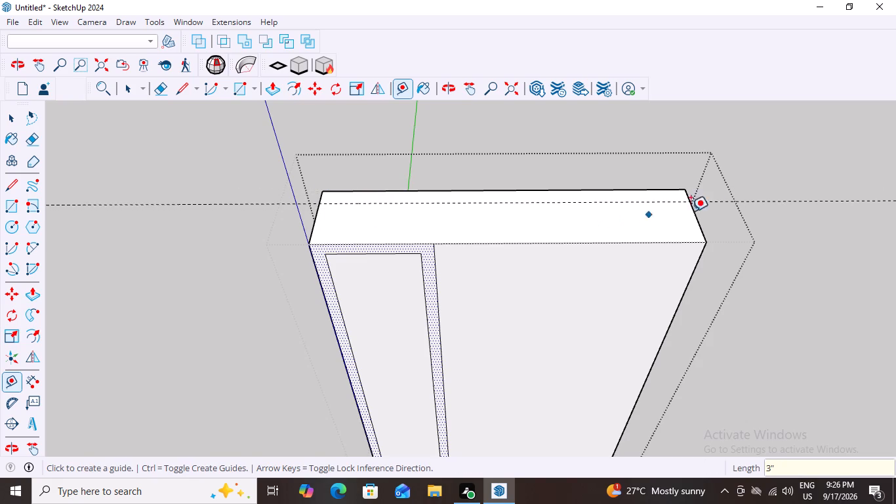
key("space")
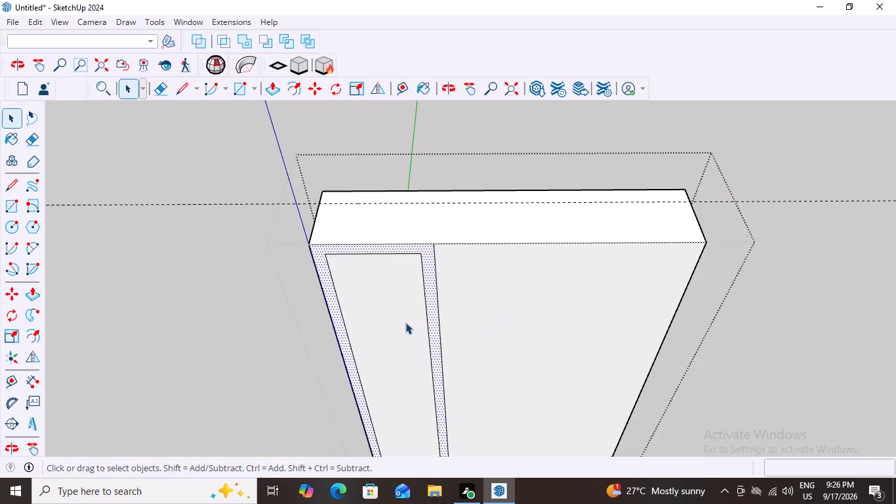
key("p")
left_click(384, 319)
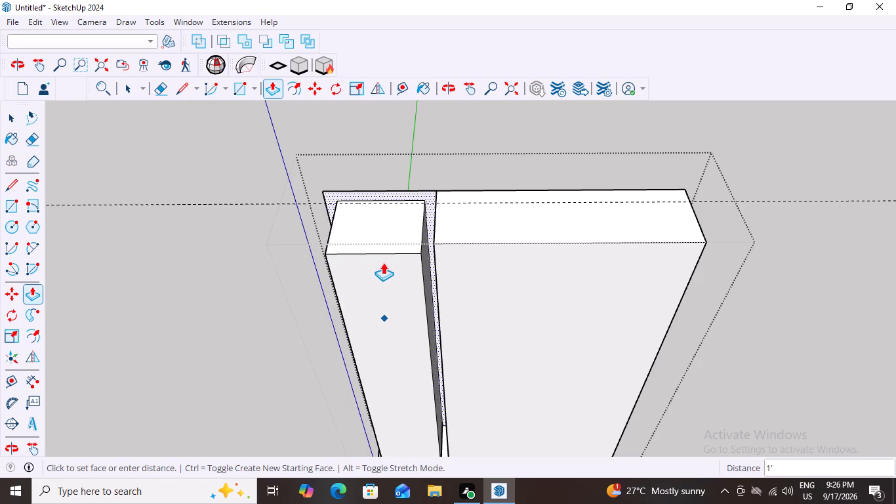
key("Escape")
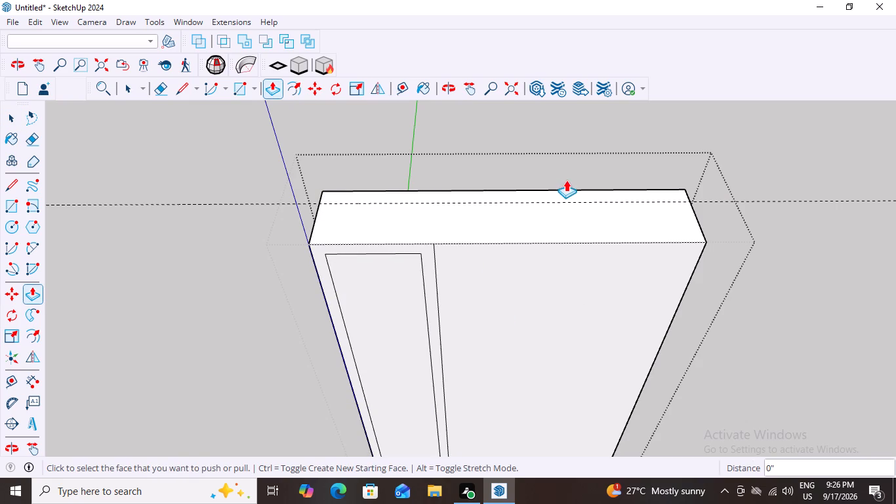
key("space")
Push the inner panel of the tall, narrow front compartment 9" inward, up to the guide line on the top.
left_click(388, 301)
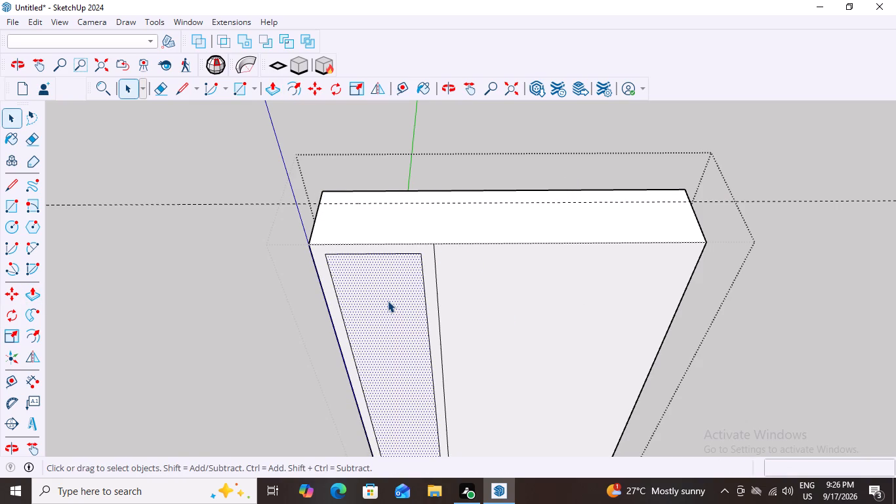
key("p")
left_click(384, 300)
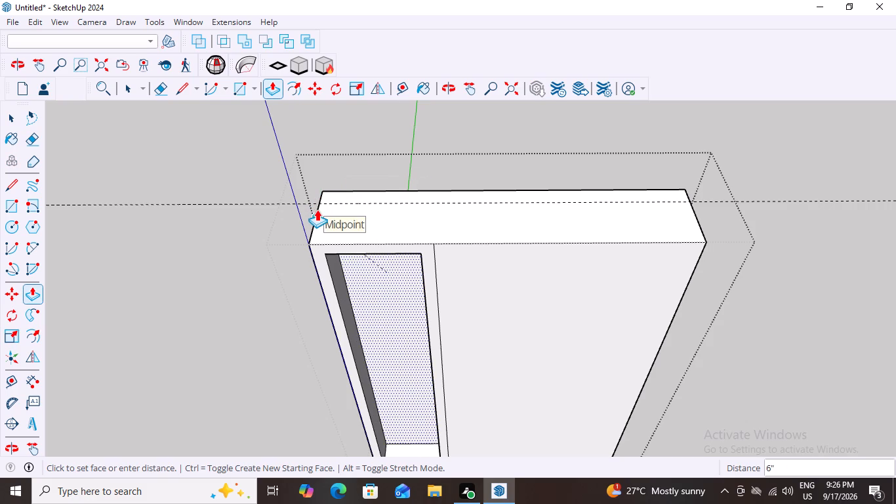
left_click(317, 202)
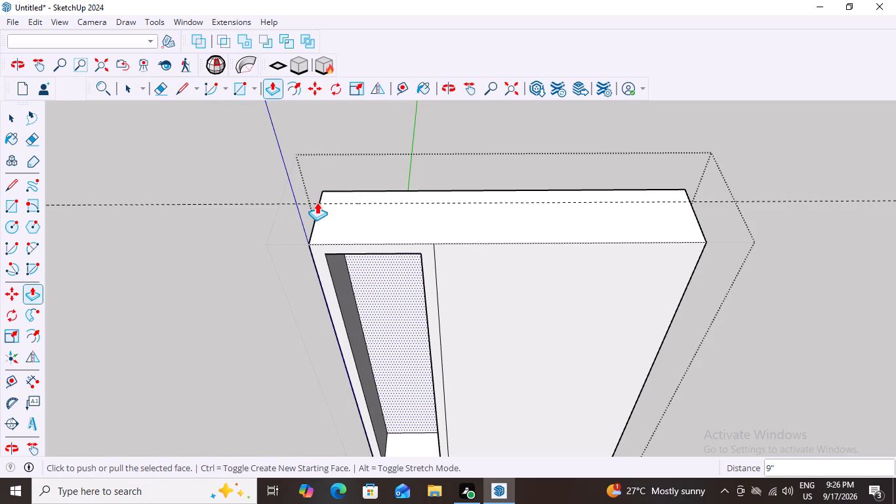
key("space")
Examine the recessed tall compartment from the side, the front and down at its floor.
middle_click_drag(401, 310, 611, 209)
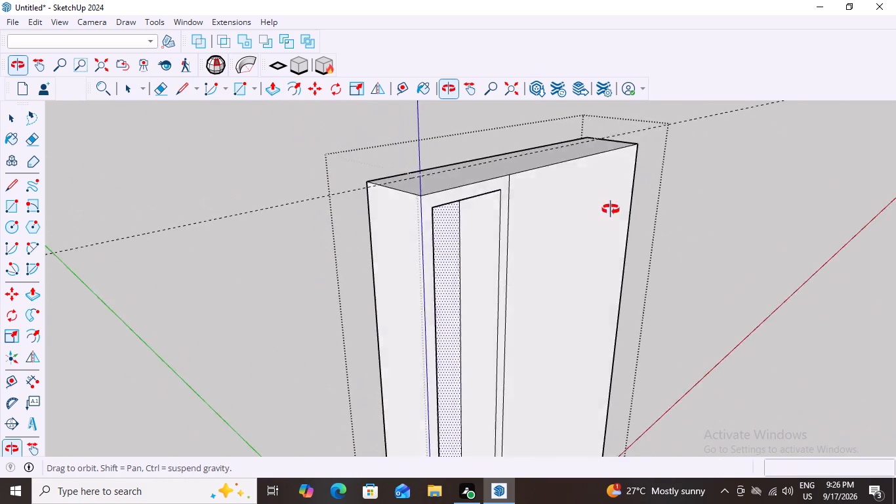
middle_click_drag(611, 209, 408, 176)
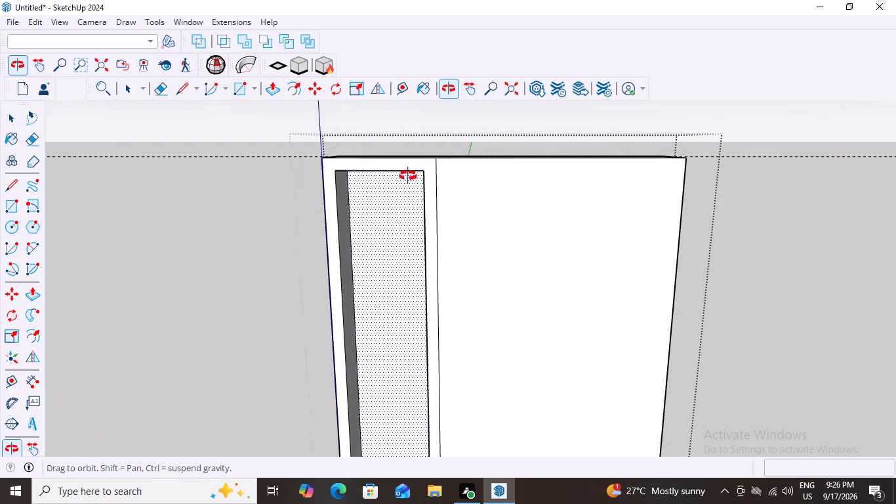
middle_click_drag(408, 176, 441, 196)
key("space")
left_click(445, 139)
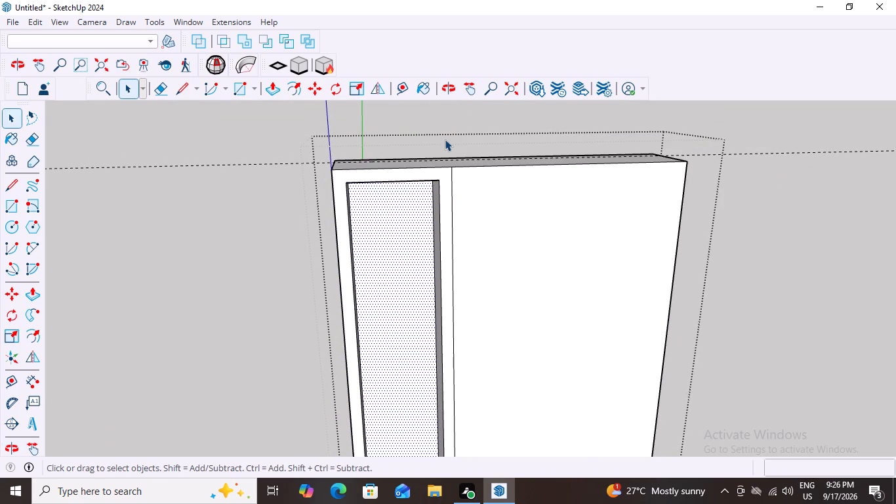
scroll(467, 193, "down", 6)
scroll(462, 283, "down", 1)
middle_click_drag(462, 283, 426, 236)
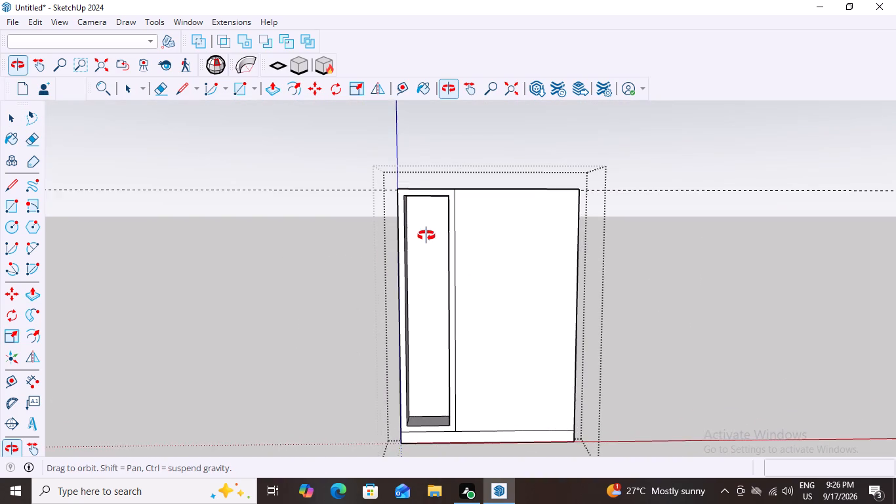
middle_click_drag(426, 236, 430, 256)
scroll(423, 430, "up", 9)
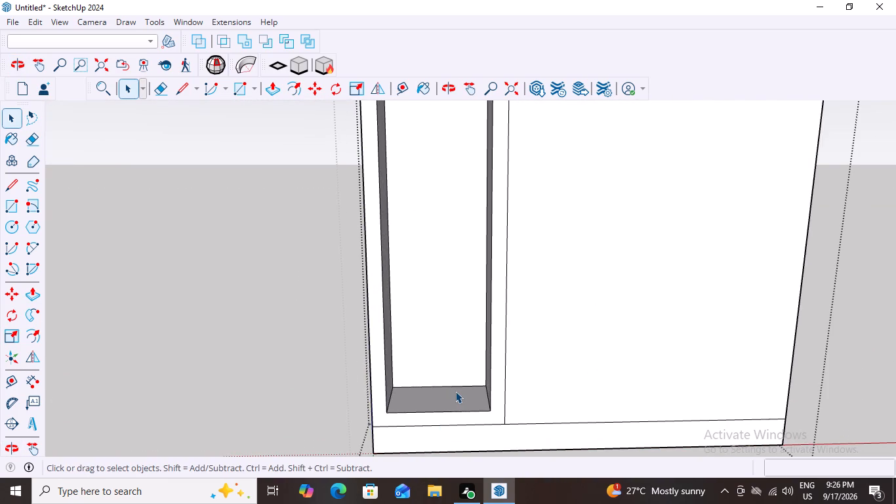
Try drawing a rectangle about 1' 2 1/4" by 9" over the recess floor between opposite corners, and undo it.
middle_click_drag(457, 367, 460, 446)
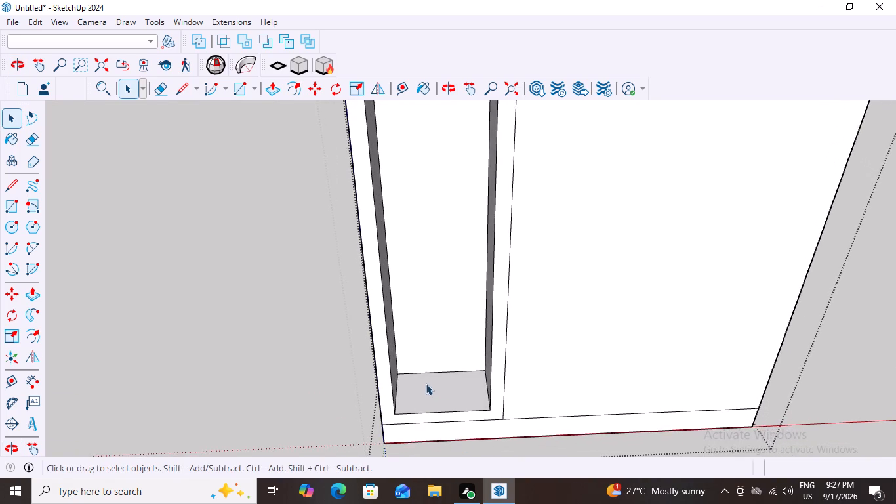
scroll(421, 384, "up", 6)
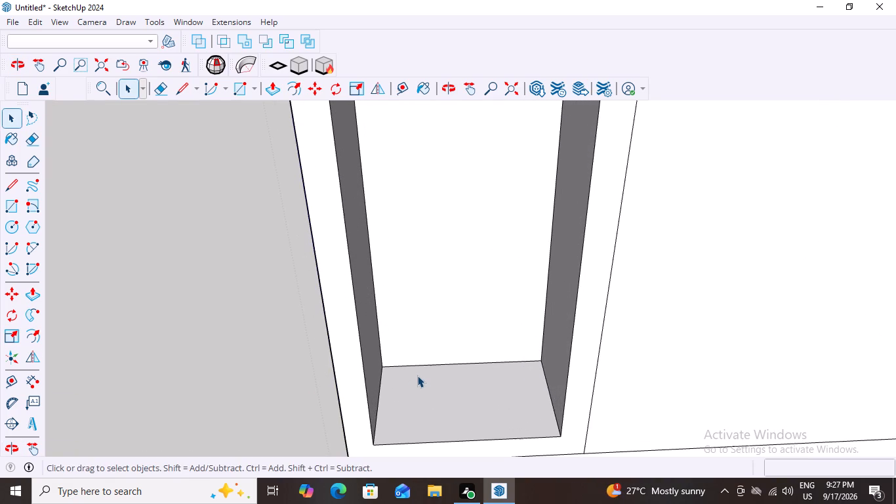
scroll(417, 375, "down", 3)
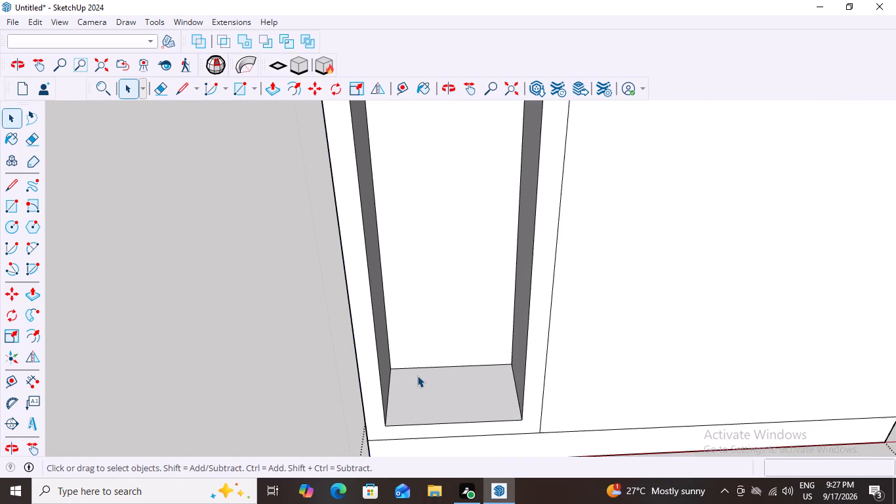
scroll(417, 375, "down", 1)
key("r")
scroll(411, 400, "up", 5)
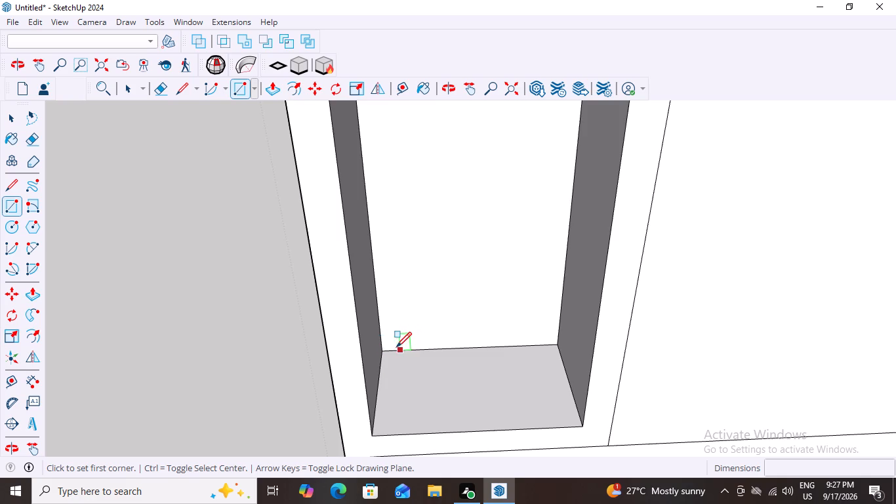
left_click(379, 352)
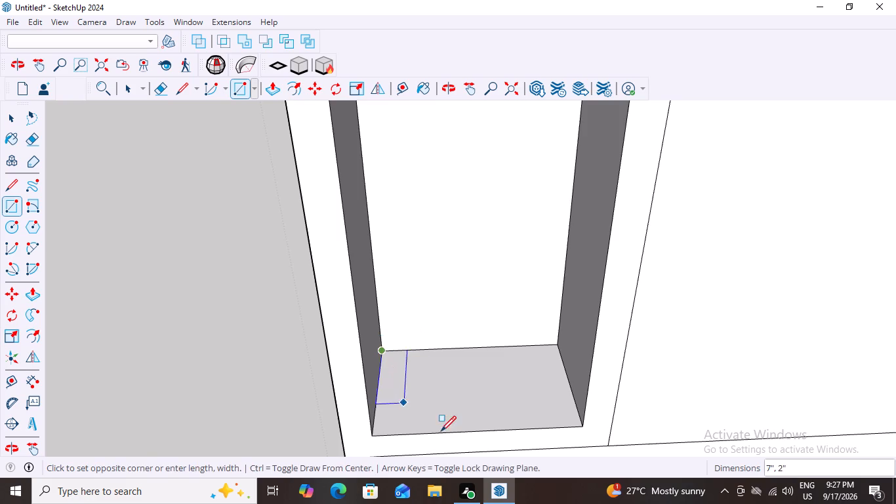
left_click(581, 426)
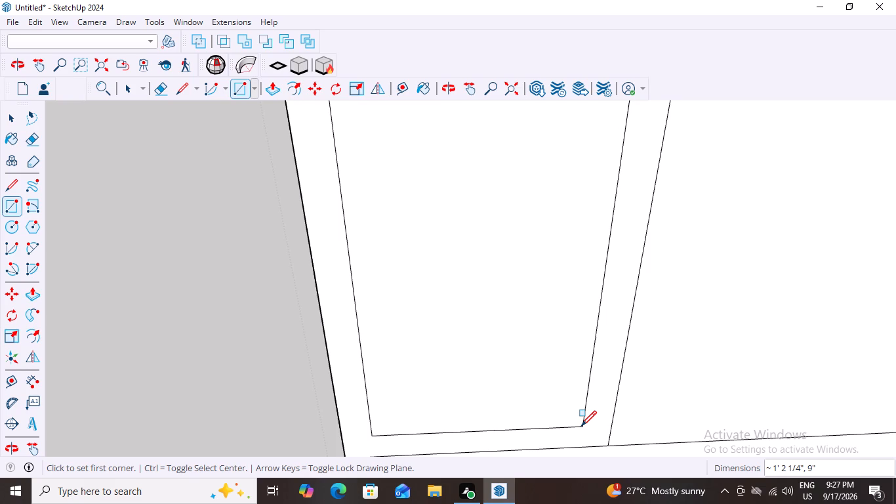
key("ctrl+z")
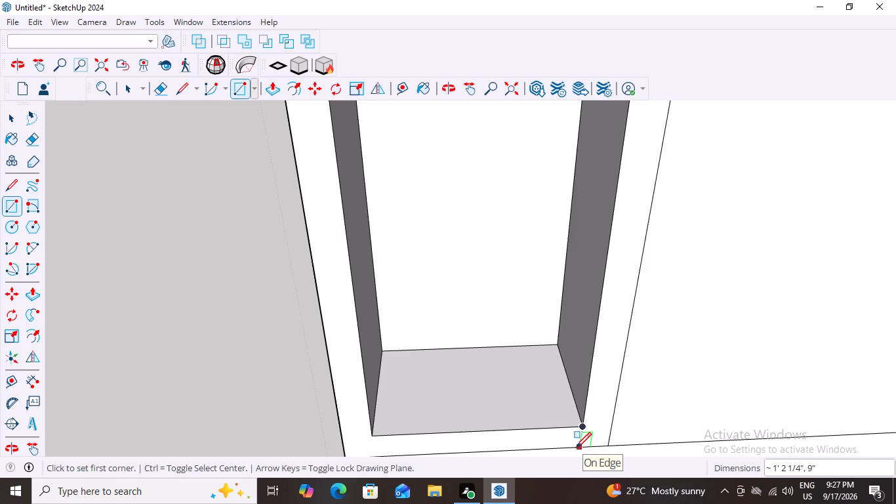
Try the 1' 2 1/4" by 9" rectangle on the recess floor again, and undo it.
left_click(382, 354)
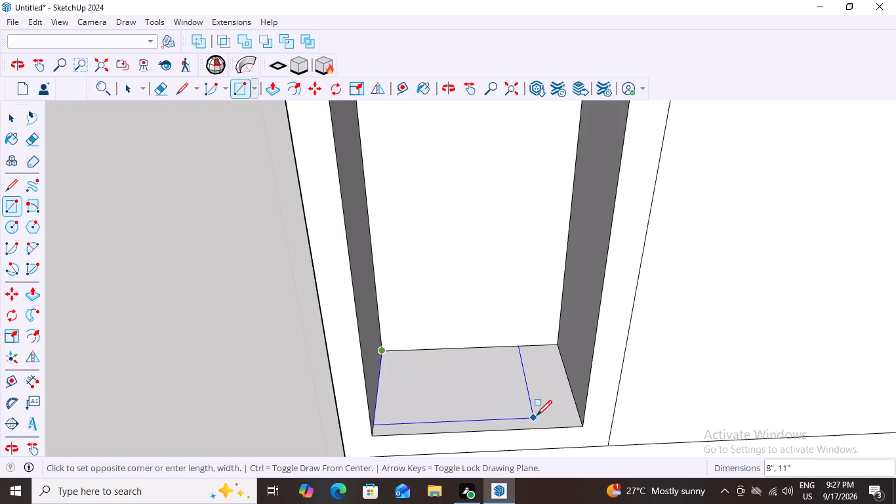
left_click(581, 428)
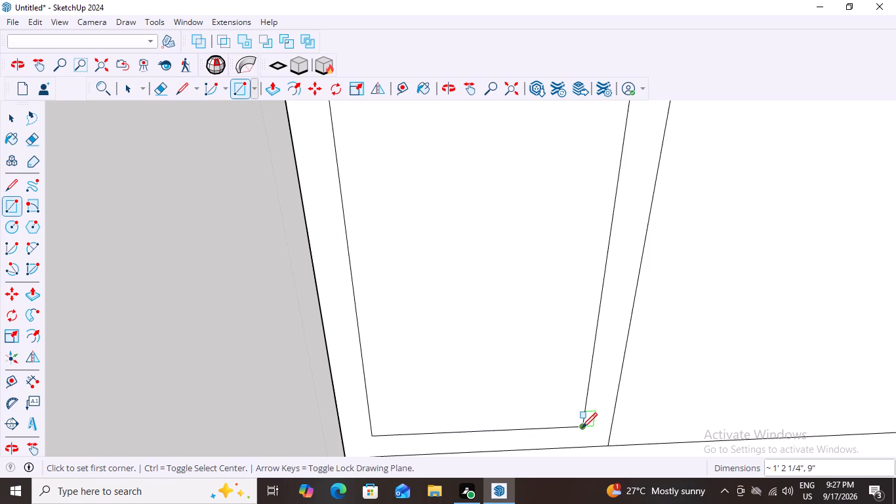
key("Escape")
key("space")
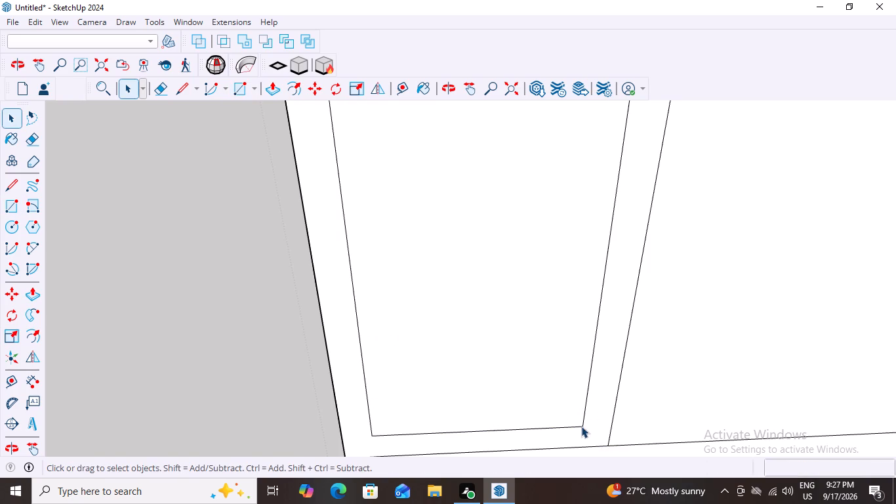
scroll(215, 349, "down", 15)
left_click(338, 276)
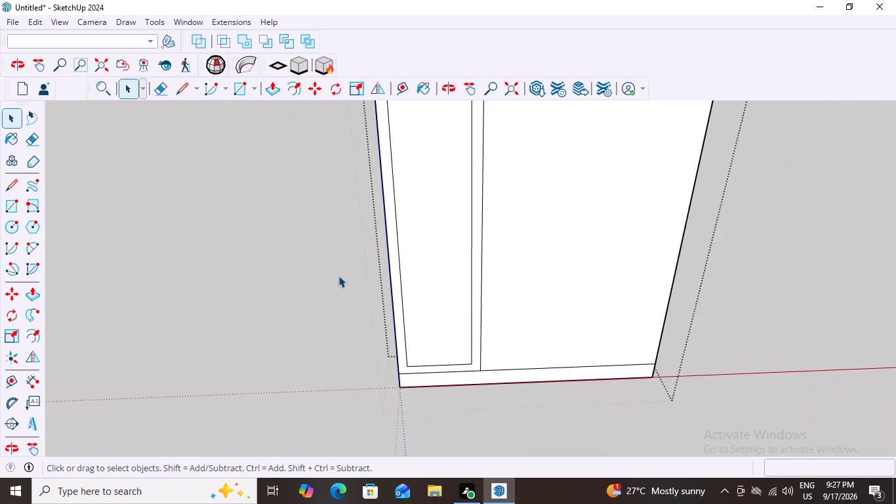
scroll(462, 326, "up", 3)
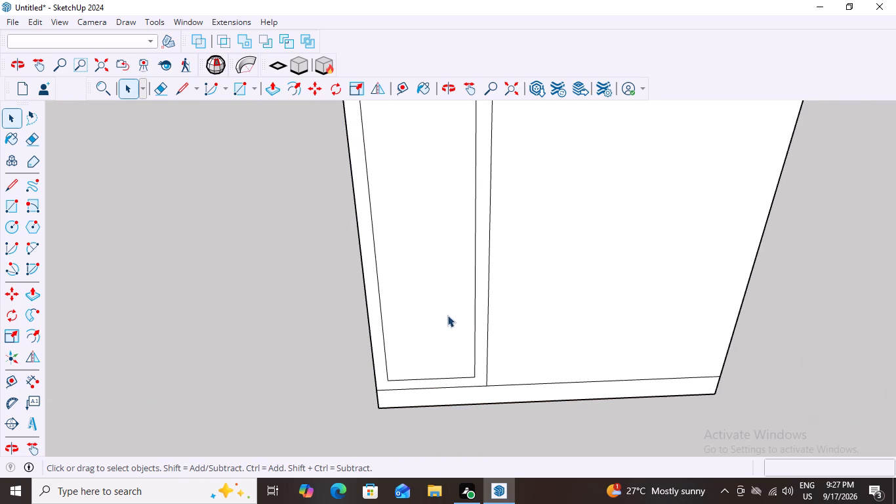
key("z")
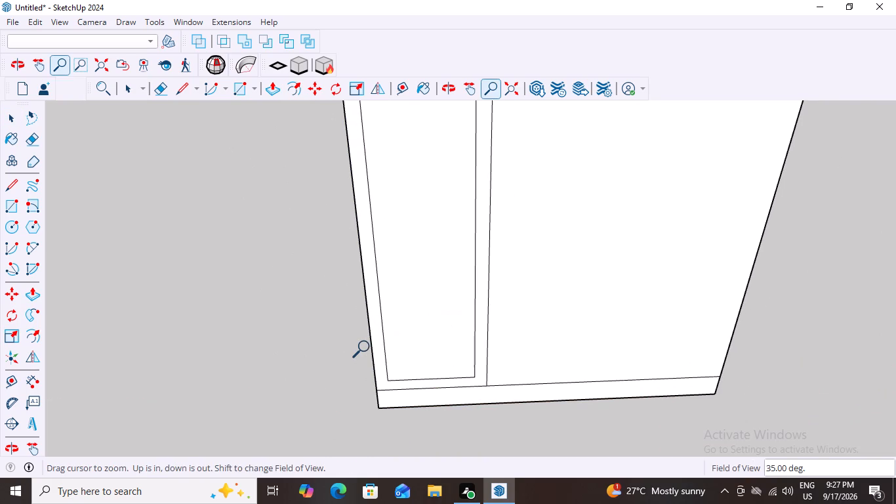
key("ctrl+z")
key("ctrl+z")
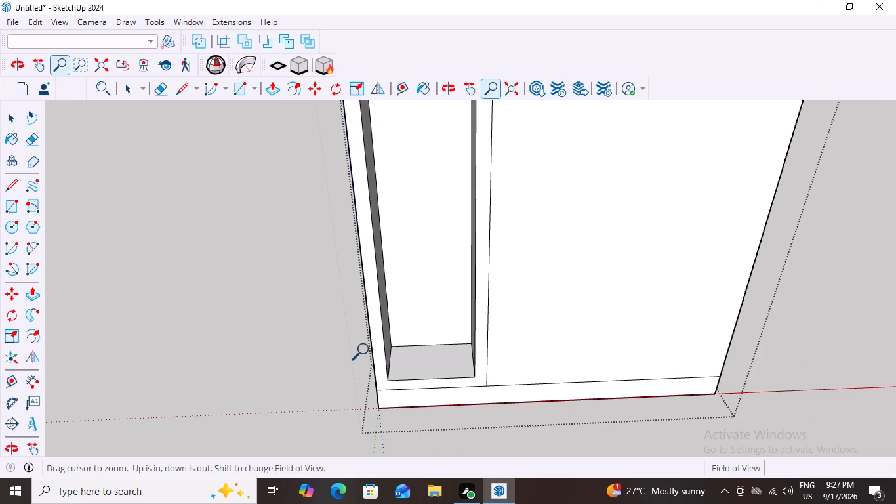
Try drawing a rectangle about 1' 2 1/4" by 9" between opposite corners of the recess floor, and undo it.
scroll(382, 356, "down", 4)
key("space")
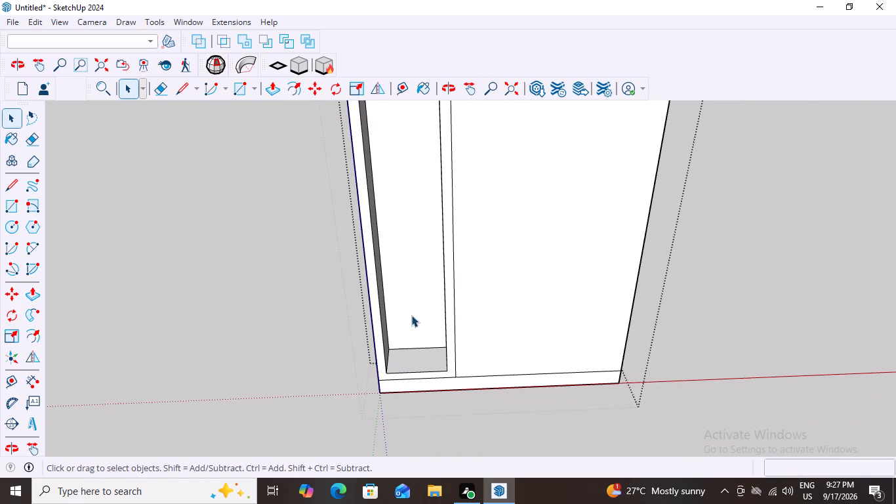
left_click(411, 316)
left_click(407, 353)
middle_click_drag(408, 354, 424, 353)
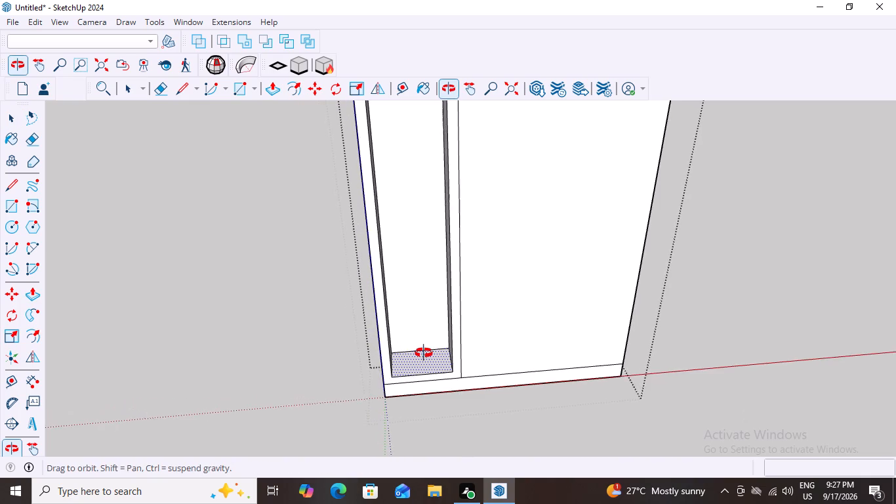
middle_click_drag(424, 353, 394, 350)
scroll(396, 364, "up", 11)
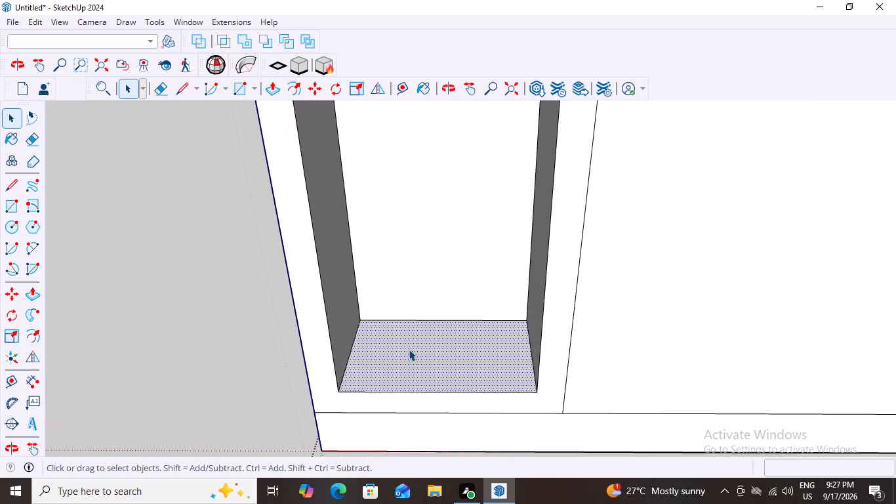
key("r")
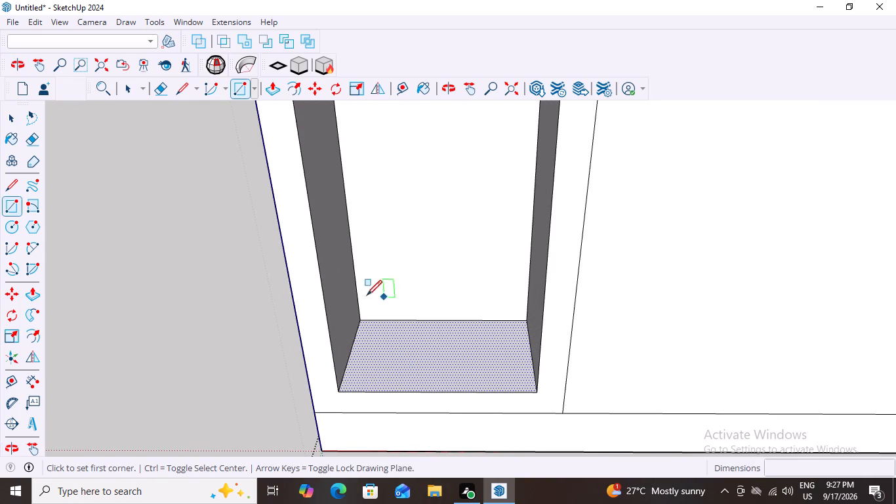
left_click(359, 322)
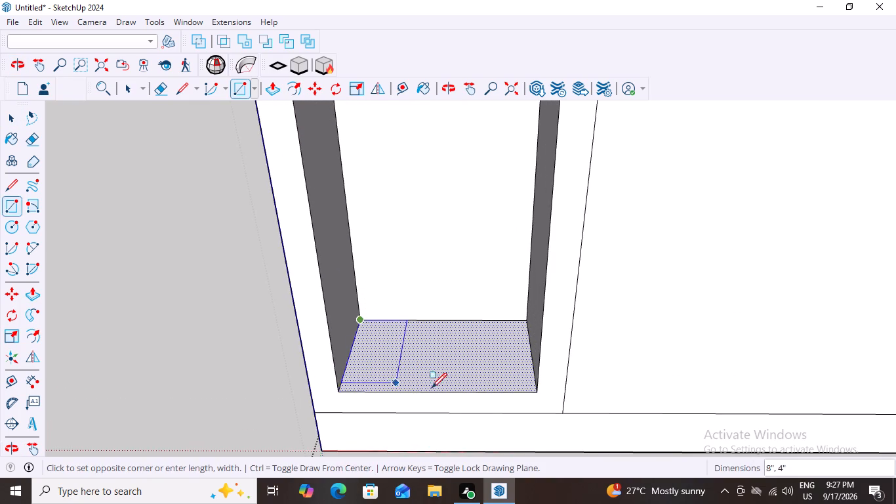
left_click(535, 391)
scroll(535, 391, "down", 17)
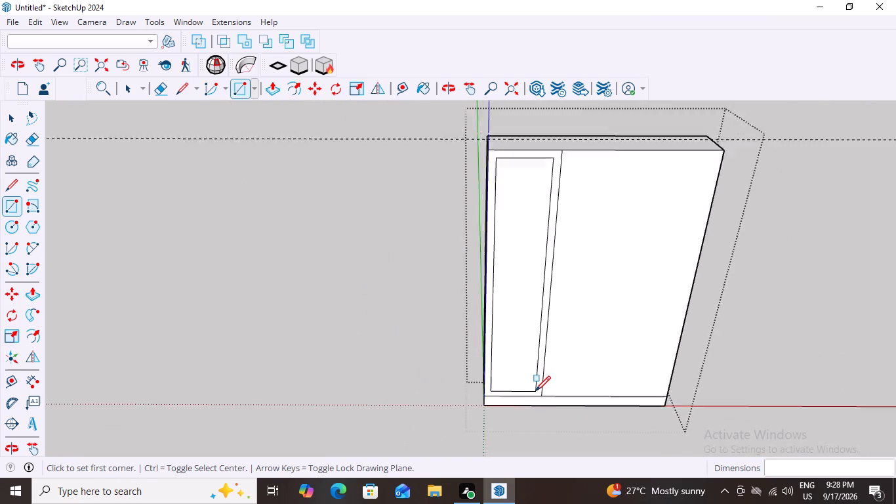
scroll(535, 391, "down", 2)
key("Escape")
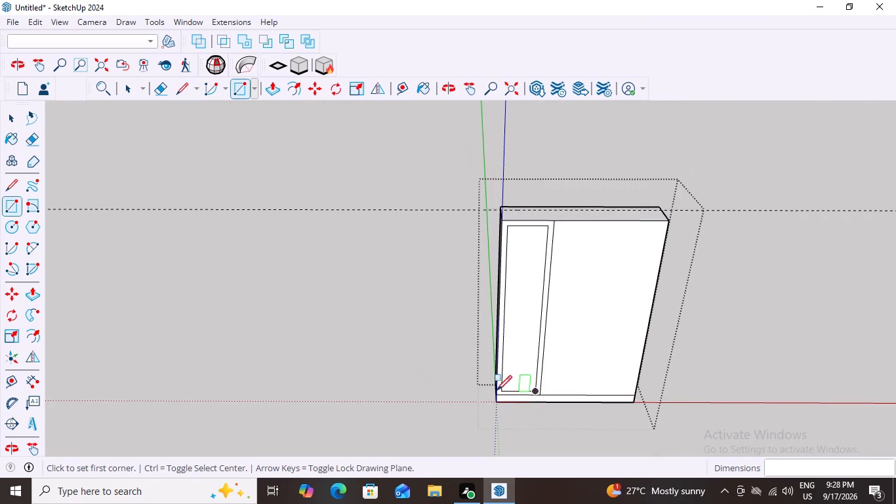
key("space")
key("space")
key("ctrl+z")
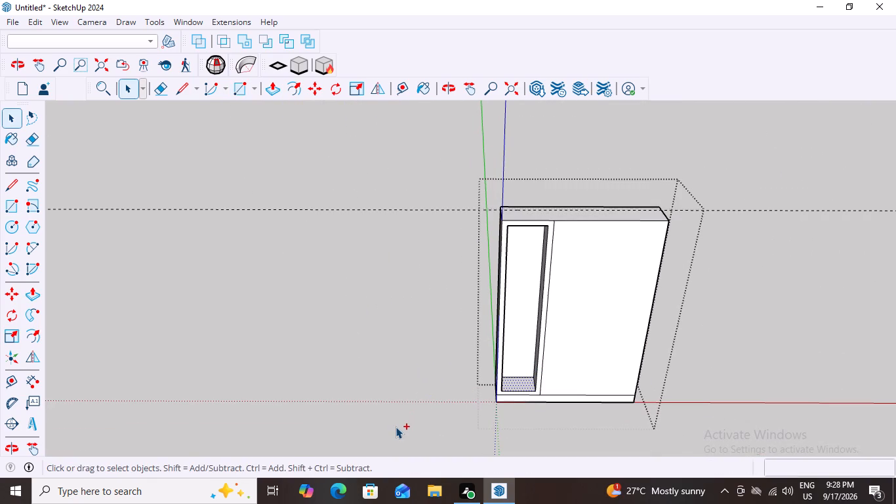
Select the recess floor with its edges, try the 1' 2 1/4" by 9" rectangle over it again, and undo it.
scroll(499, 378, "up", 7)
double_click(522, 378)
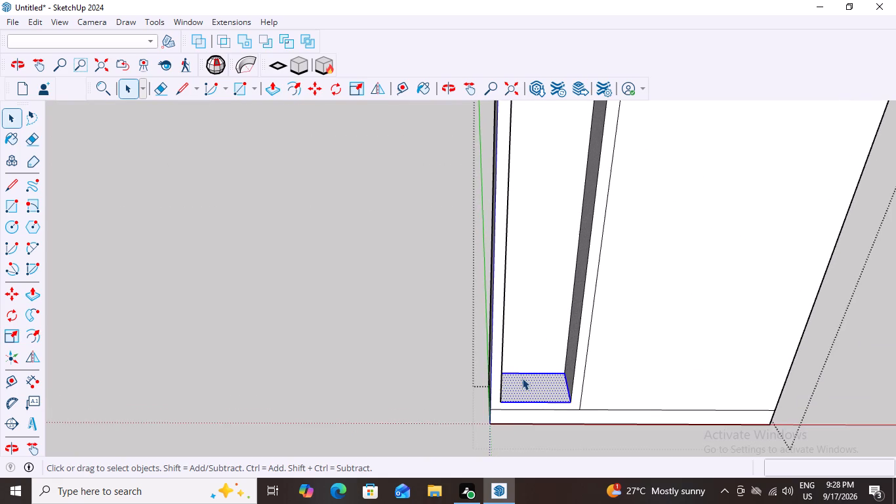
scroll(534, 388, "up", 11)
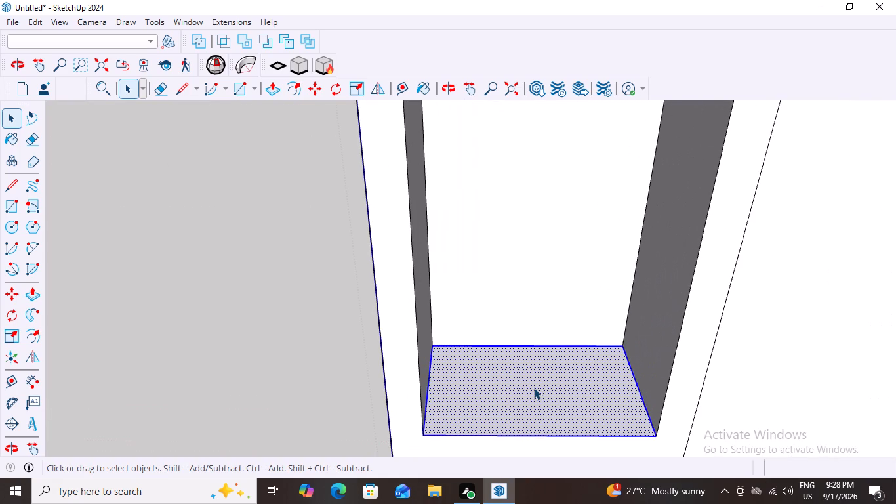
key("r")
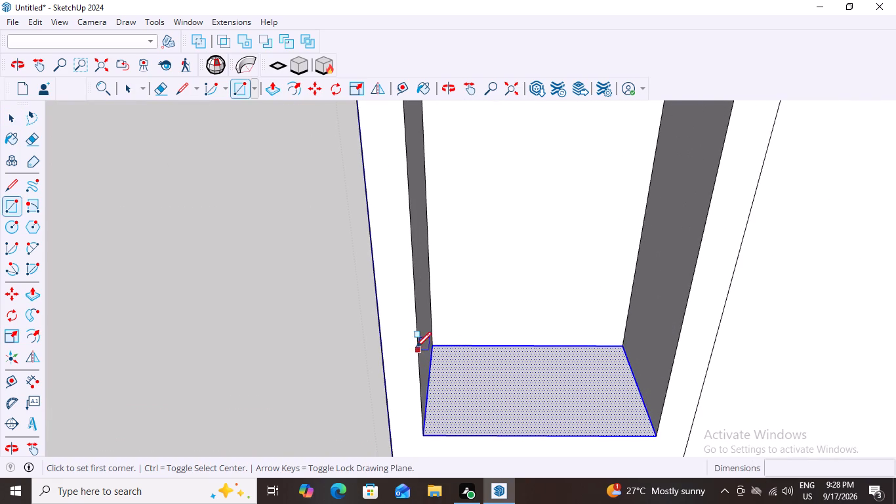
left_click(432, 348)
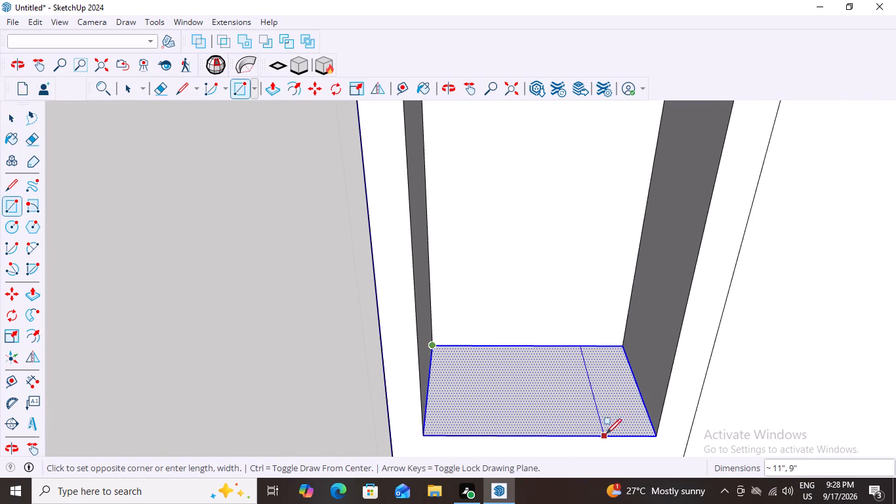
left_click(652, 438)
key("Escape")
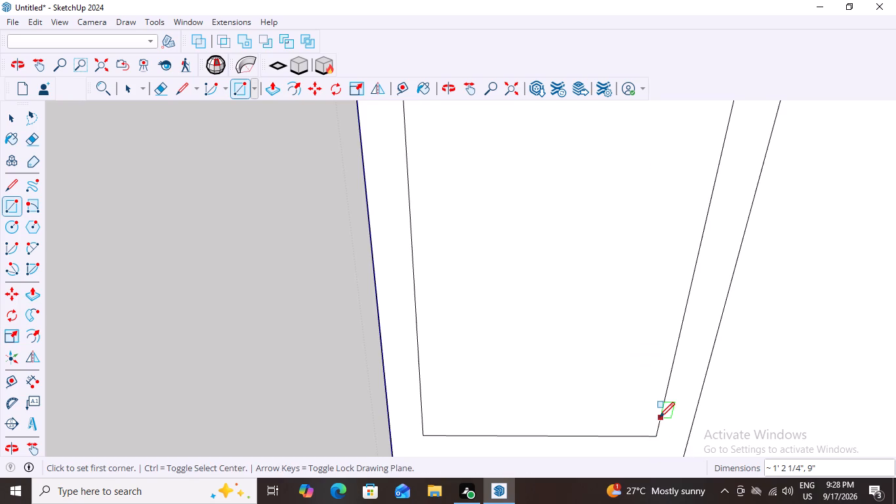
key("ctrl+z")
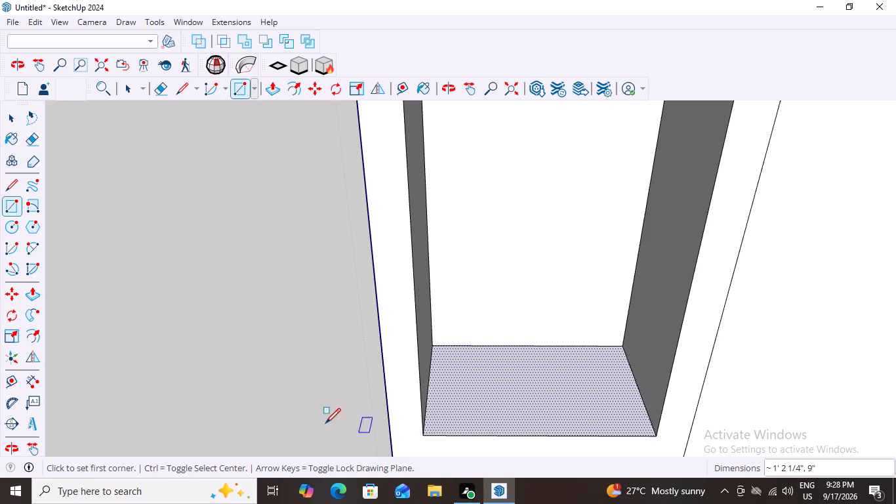
Check how the recess floor connects by selecting it with its edges, and examine the unit's whole connected geometry.
scroll(506, 371, "down", 19)
scroll(517, 390, "up", 10)
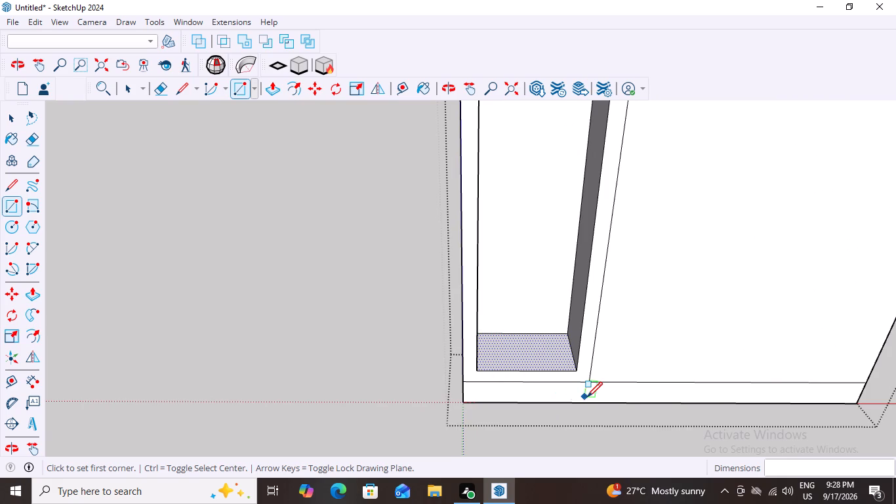
scroll(519, 398, "down", 6)
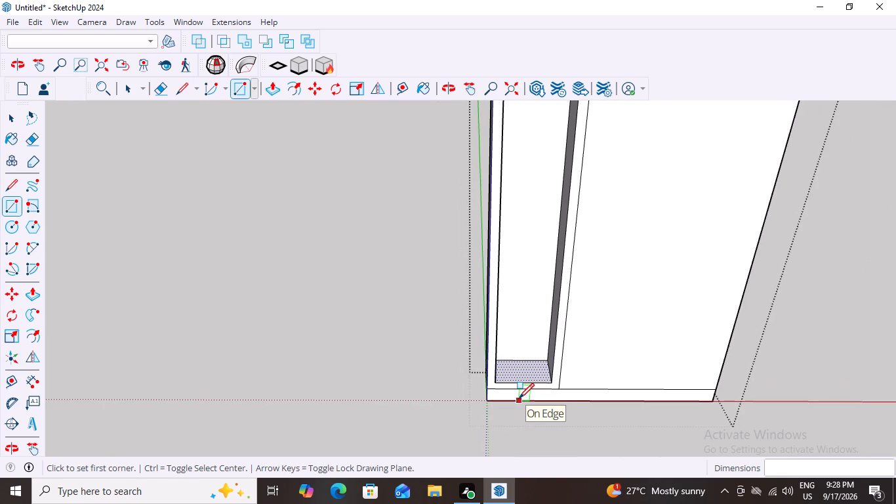
scroll(552, 366, "up", 13)
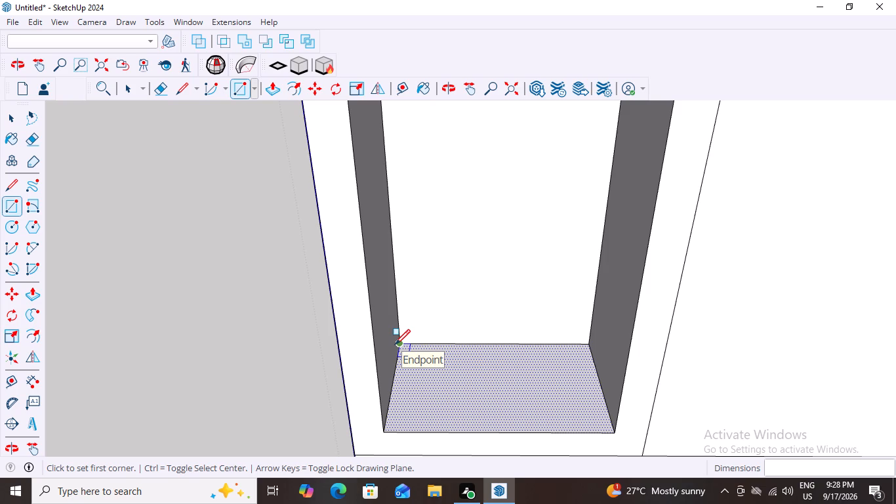
key("space")
double_click(496, 394)
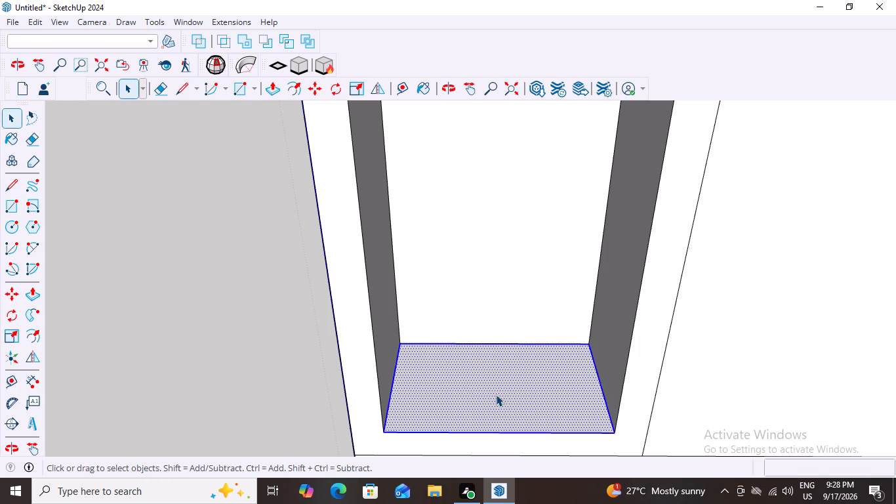
double_click(496, 394)
scroll(496, 394, "down", 8)
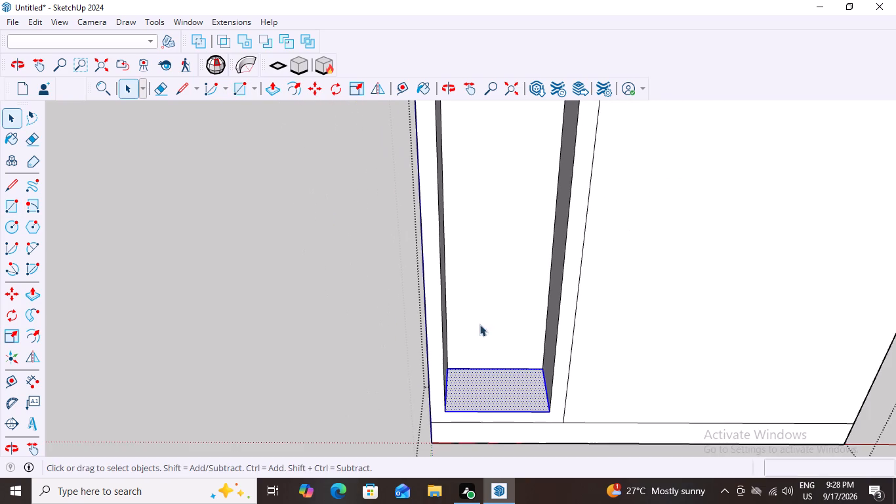
left_click(476, 301)
double_click(476, 301)
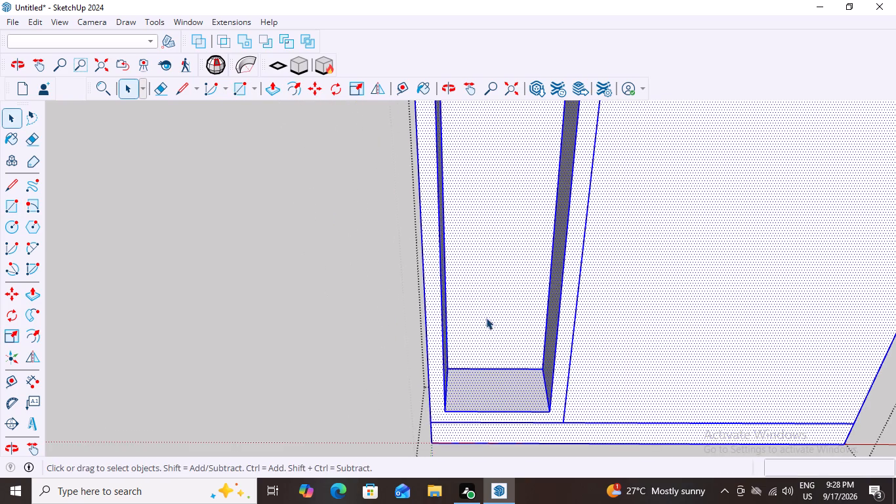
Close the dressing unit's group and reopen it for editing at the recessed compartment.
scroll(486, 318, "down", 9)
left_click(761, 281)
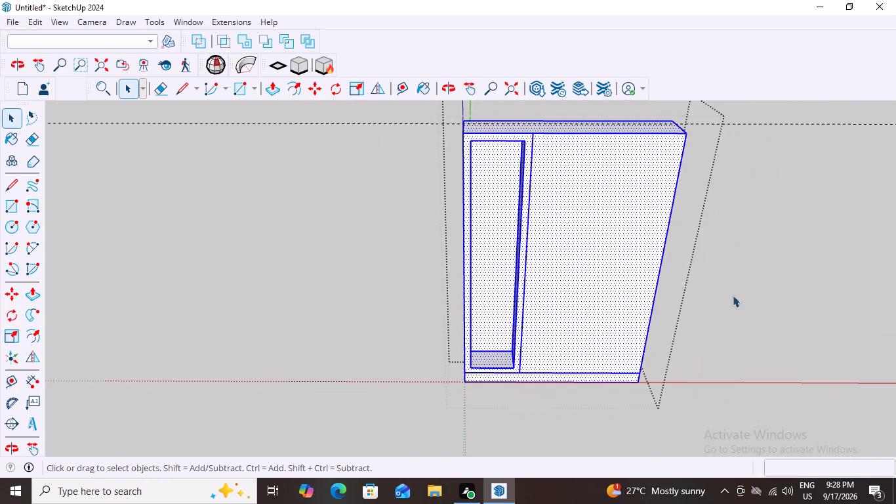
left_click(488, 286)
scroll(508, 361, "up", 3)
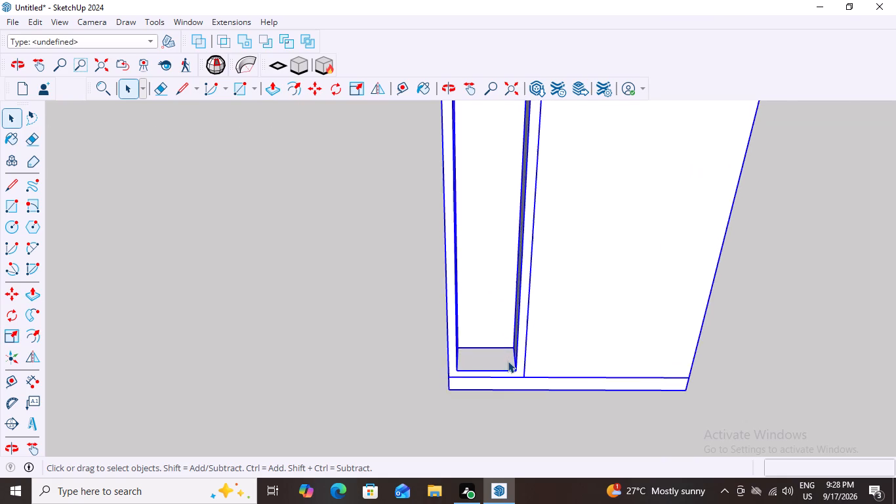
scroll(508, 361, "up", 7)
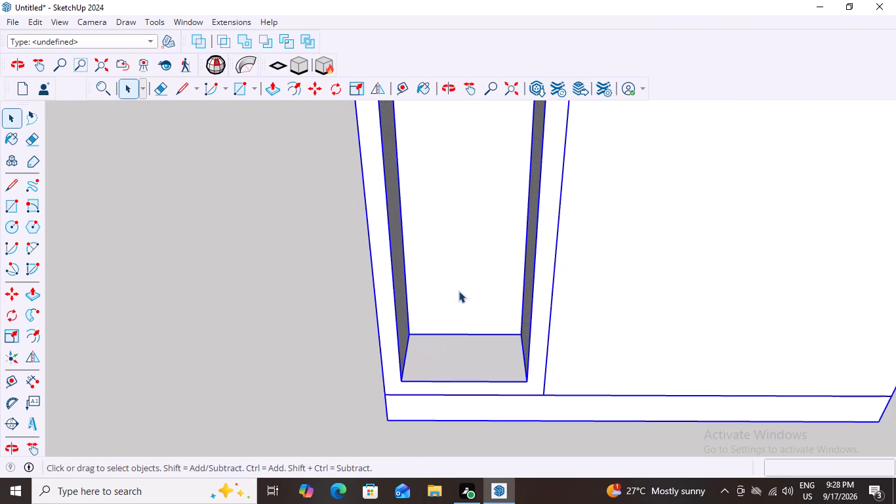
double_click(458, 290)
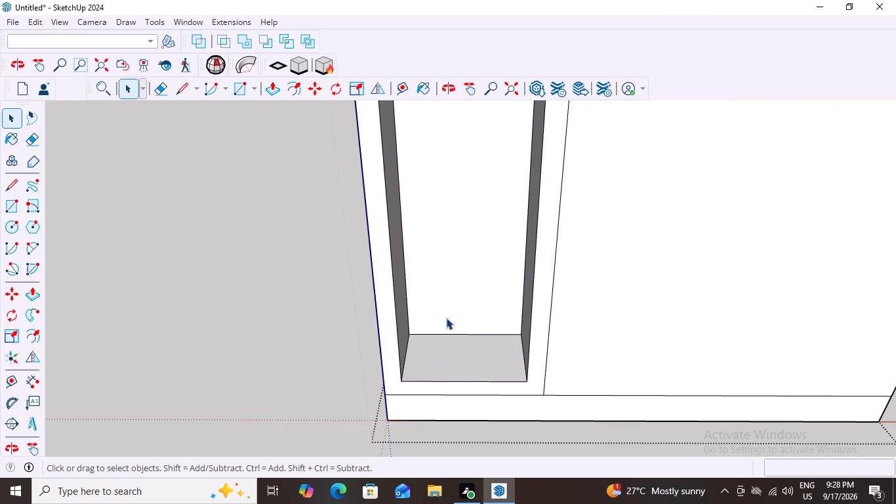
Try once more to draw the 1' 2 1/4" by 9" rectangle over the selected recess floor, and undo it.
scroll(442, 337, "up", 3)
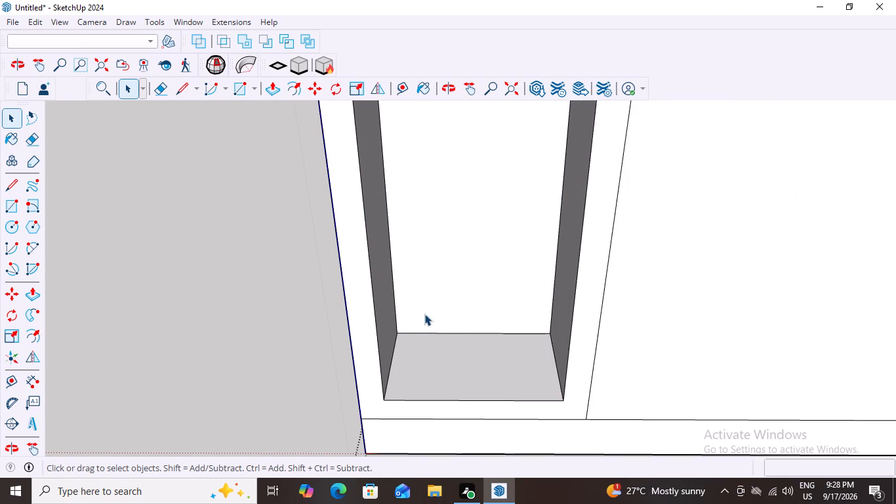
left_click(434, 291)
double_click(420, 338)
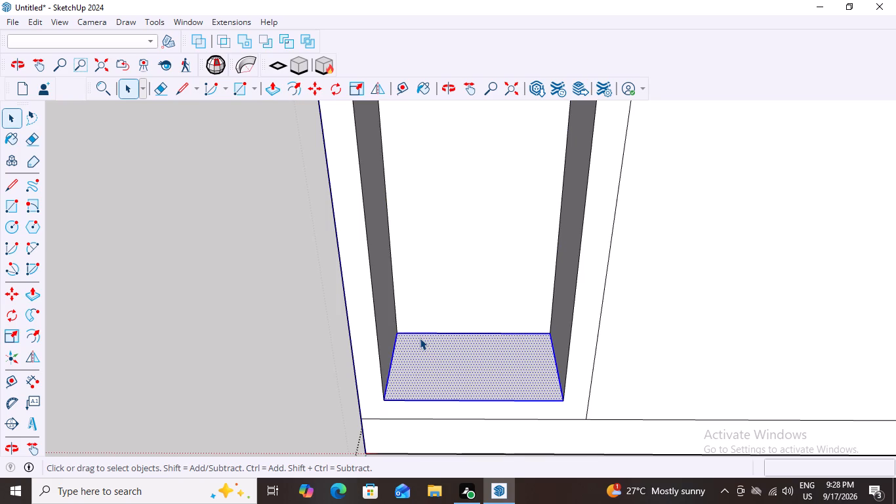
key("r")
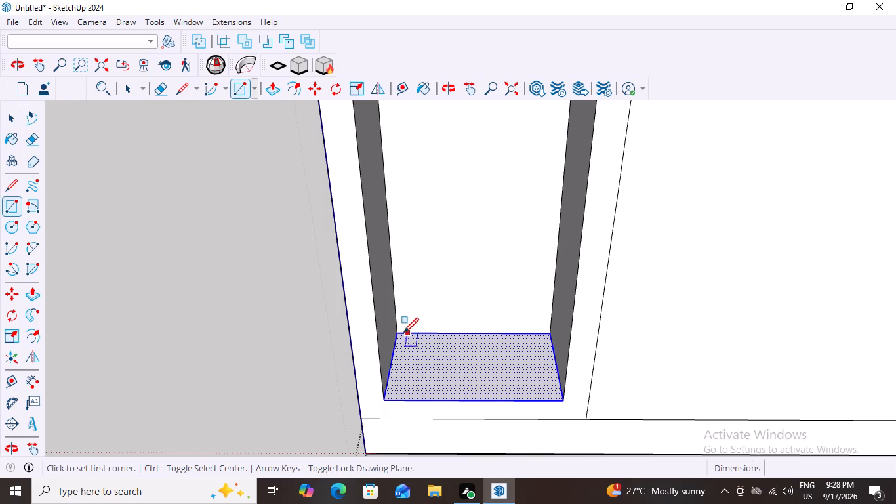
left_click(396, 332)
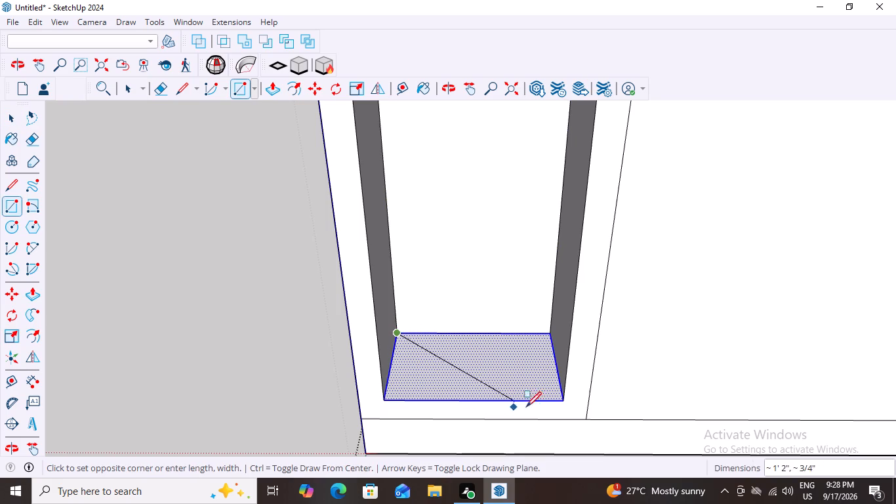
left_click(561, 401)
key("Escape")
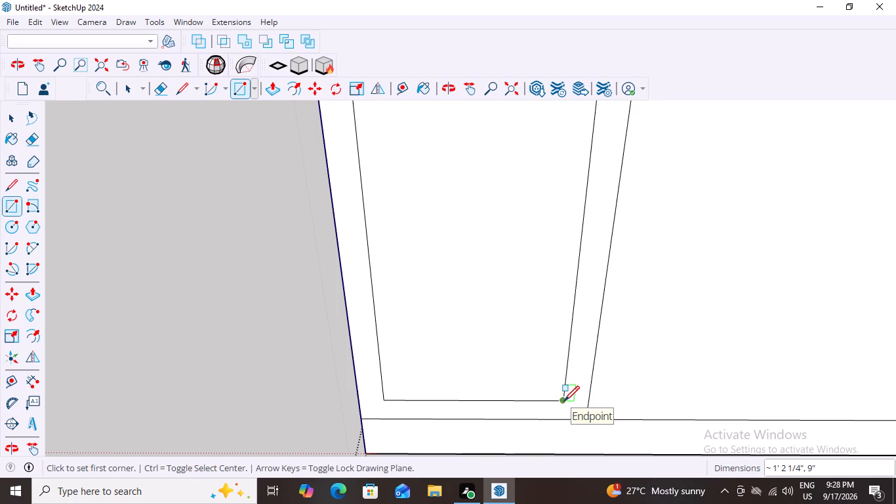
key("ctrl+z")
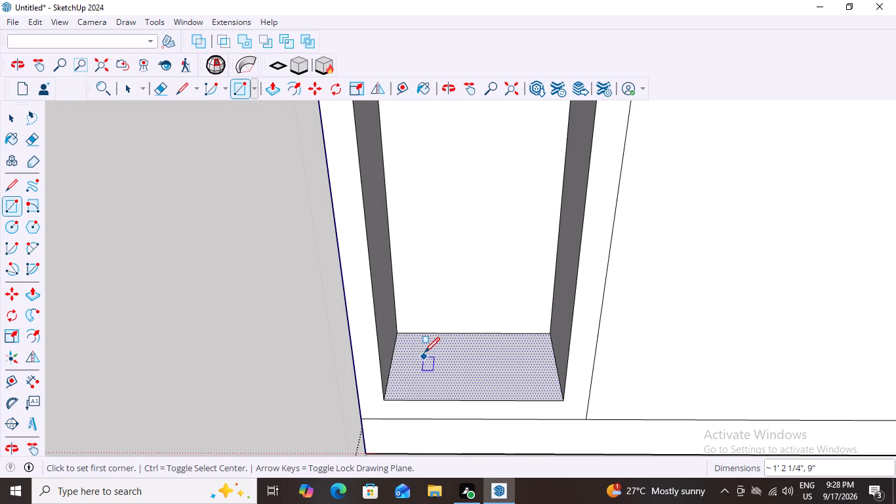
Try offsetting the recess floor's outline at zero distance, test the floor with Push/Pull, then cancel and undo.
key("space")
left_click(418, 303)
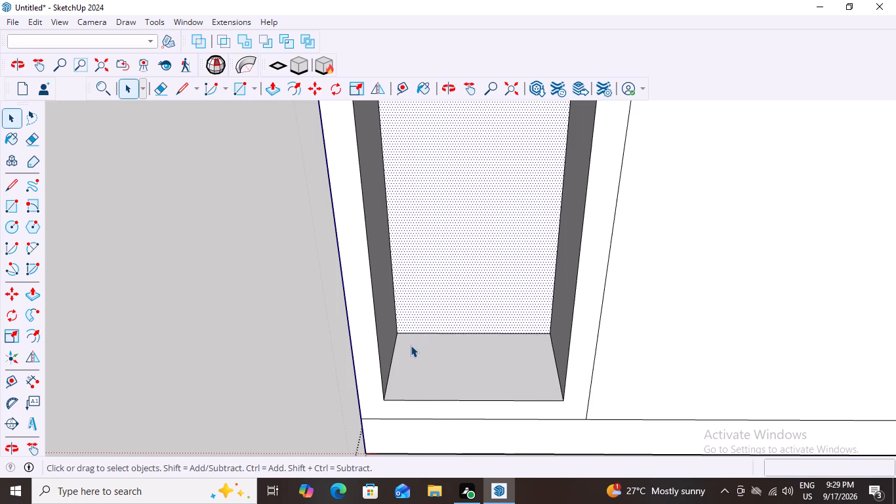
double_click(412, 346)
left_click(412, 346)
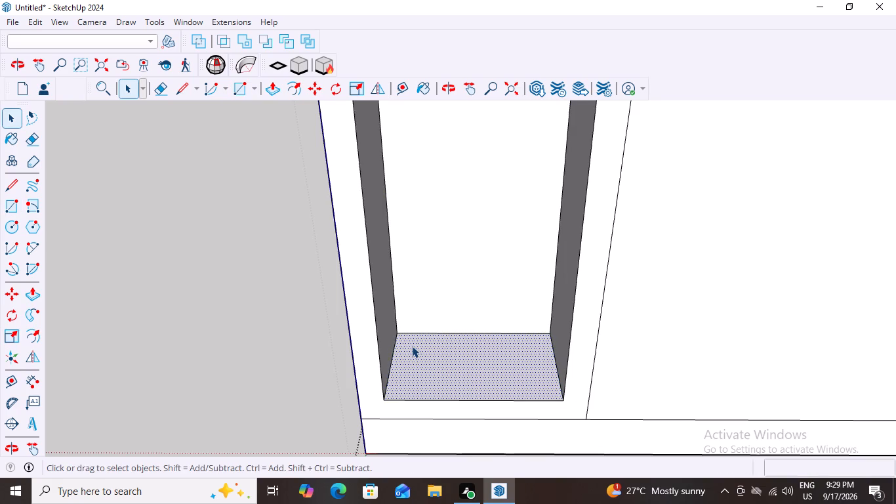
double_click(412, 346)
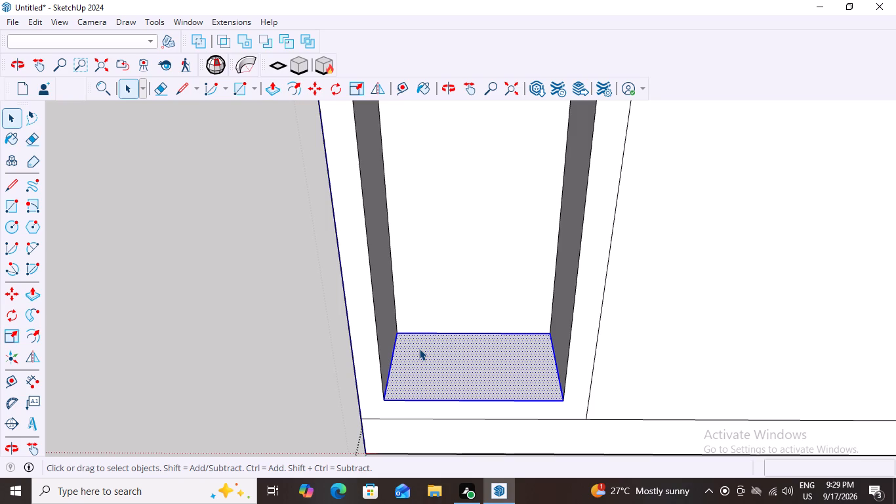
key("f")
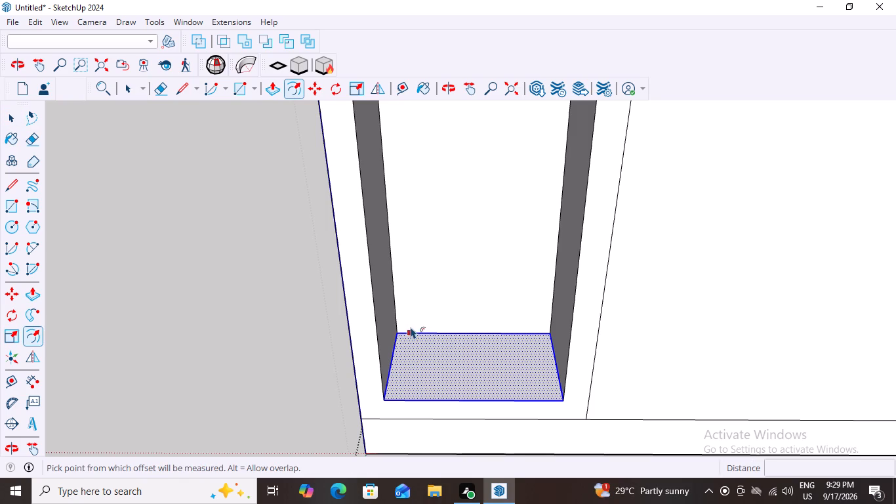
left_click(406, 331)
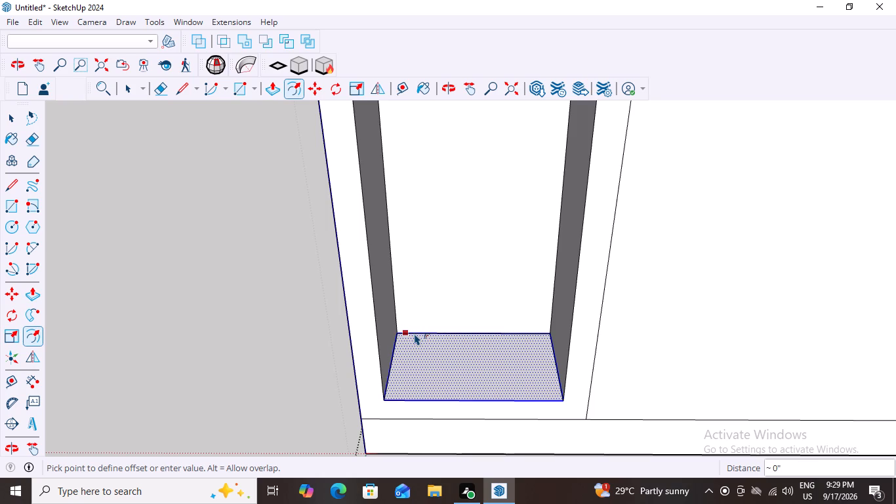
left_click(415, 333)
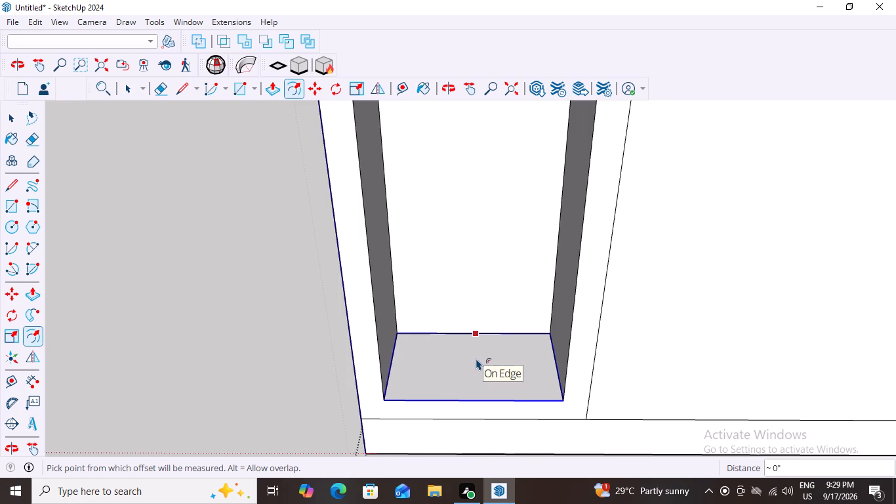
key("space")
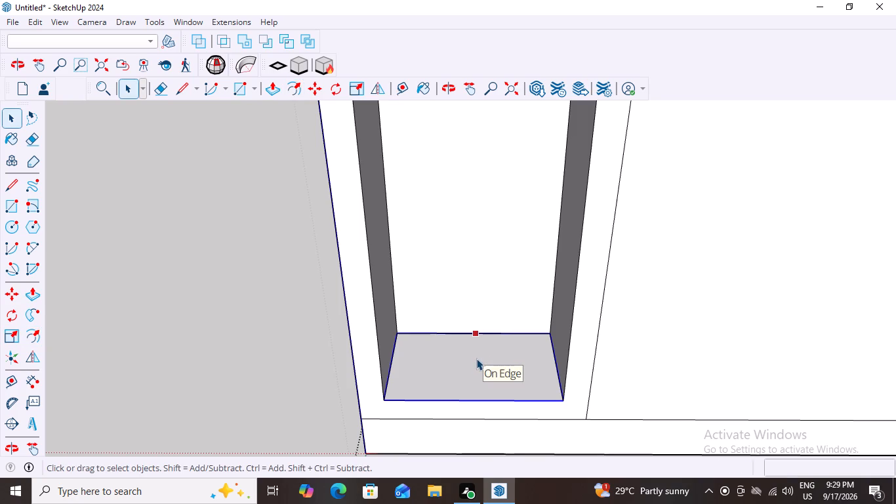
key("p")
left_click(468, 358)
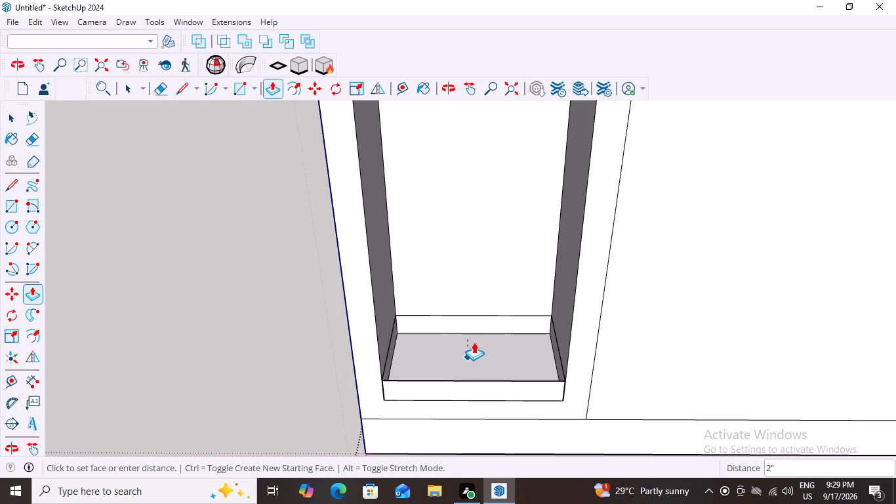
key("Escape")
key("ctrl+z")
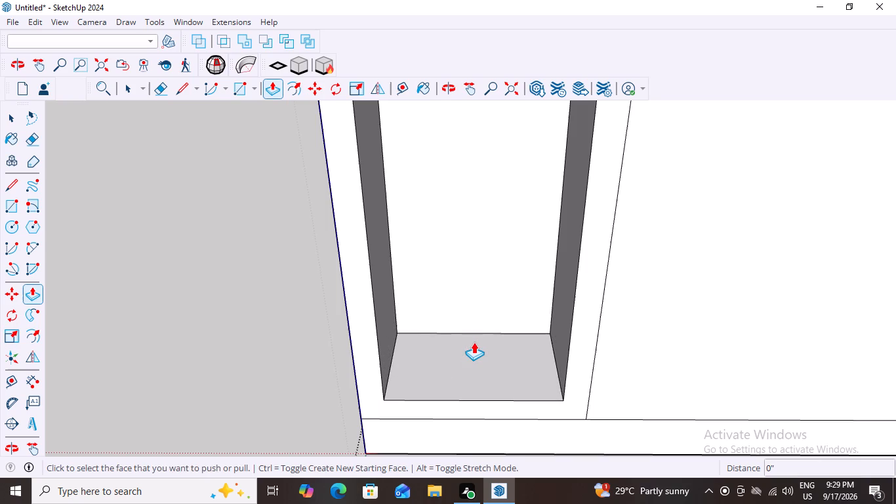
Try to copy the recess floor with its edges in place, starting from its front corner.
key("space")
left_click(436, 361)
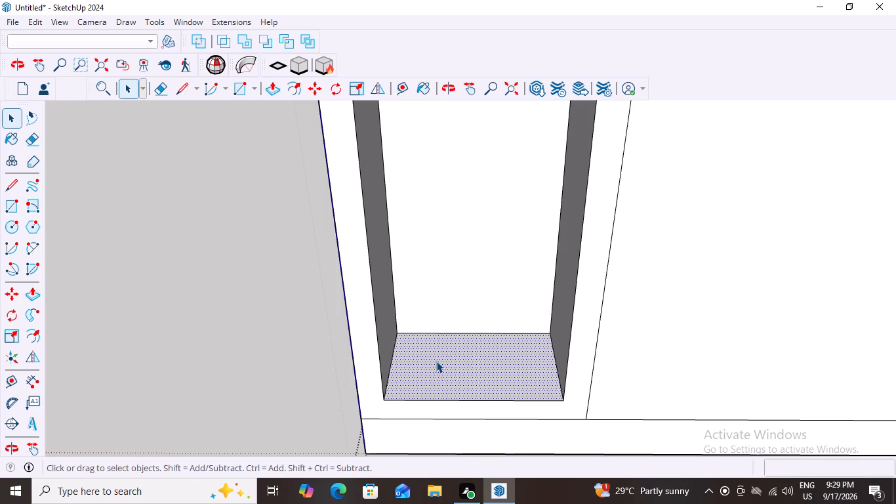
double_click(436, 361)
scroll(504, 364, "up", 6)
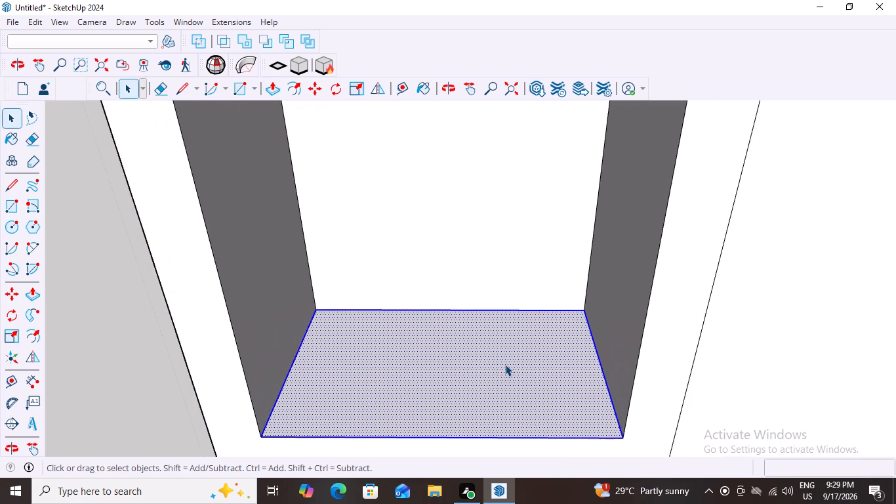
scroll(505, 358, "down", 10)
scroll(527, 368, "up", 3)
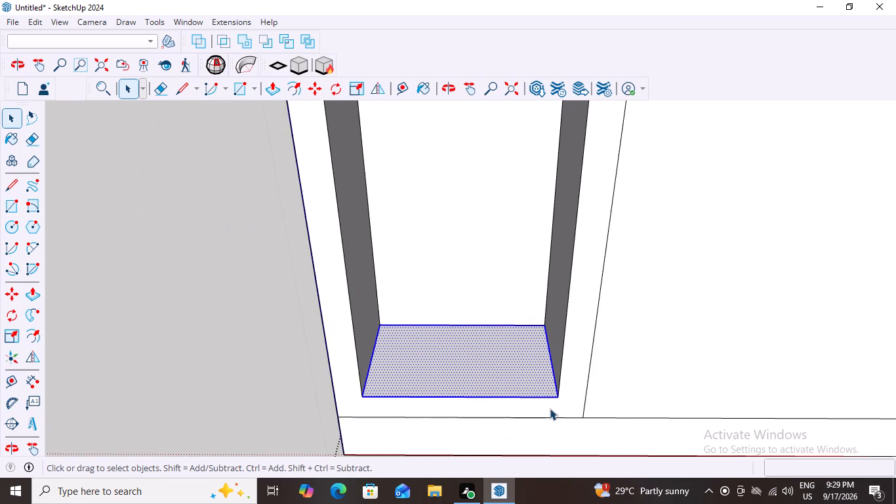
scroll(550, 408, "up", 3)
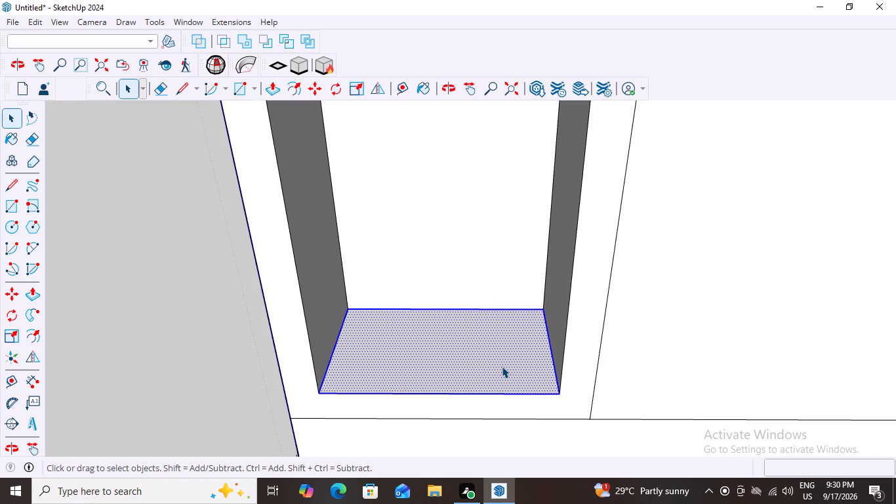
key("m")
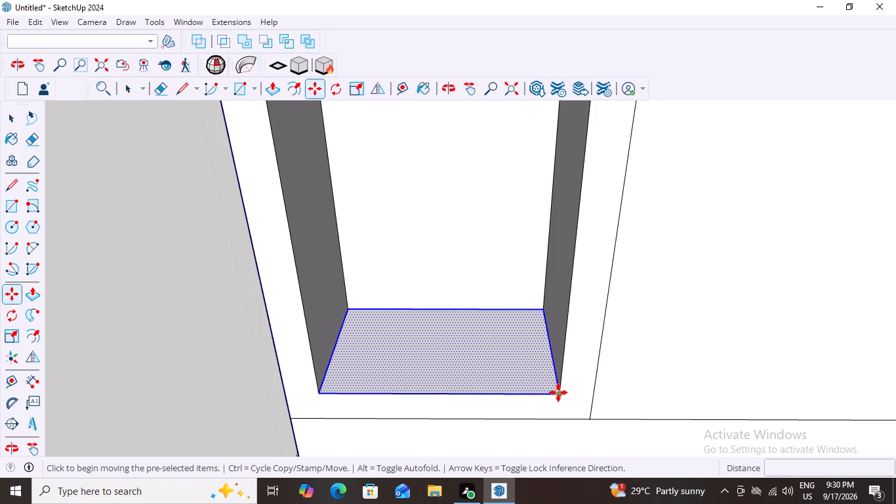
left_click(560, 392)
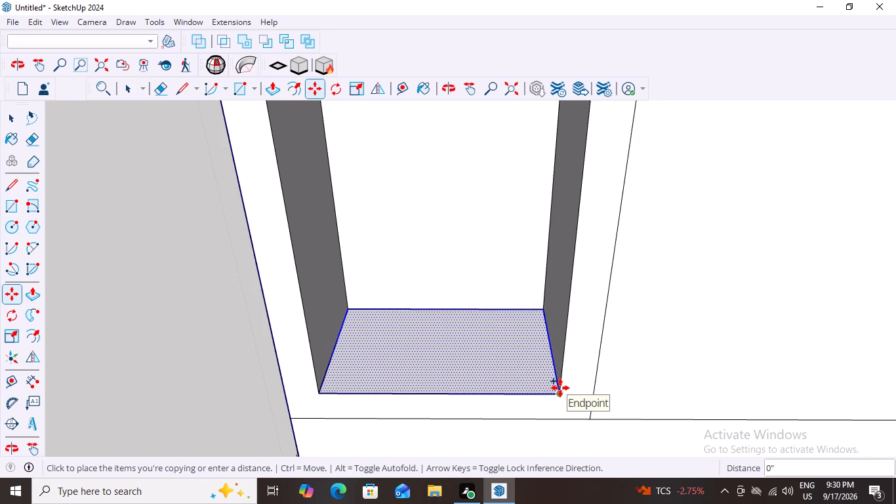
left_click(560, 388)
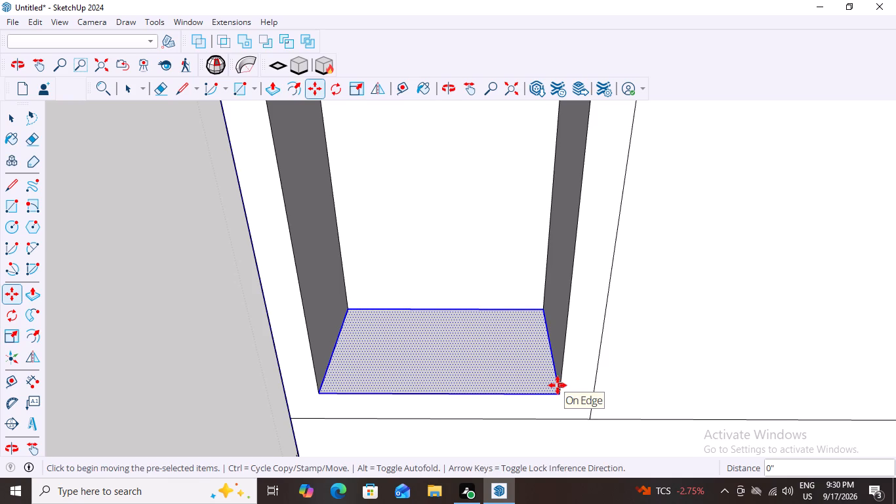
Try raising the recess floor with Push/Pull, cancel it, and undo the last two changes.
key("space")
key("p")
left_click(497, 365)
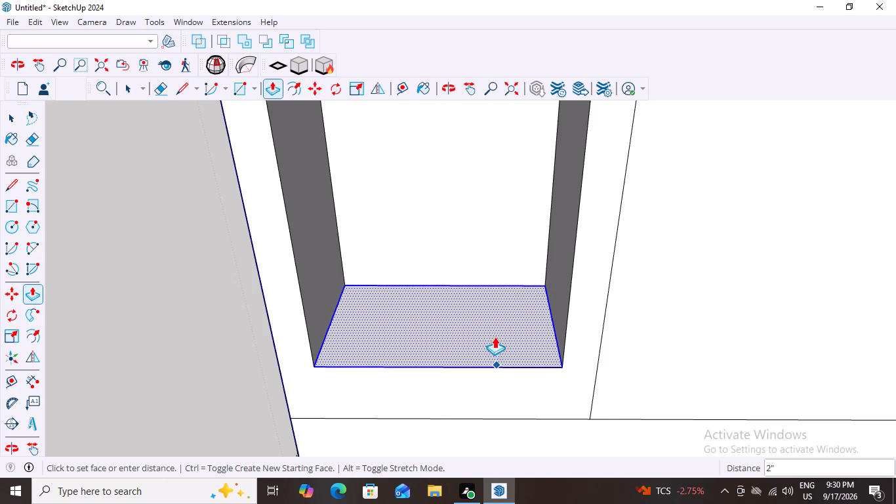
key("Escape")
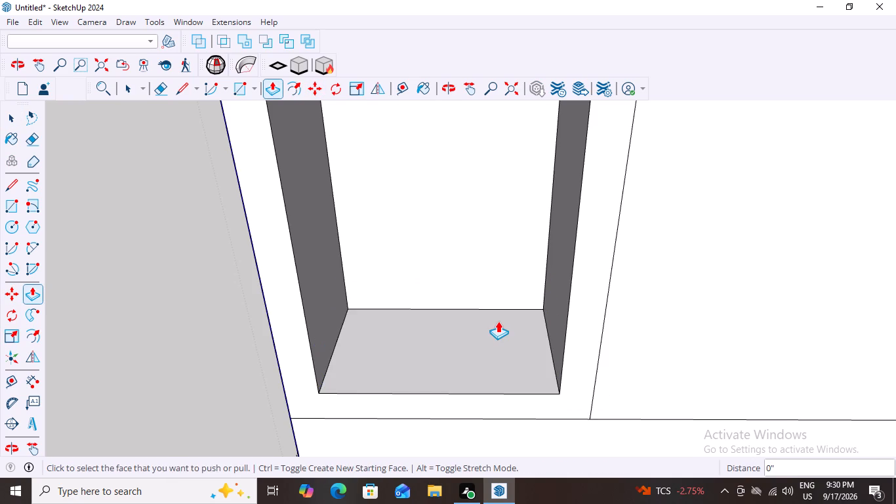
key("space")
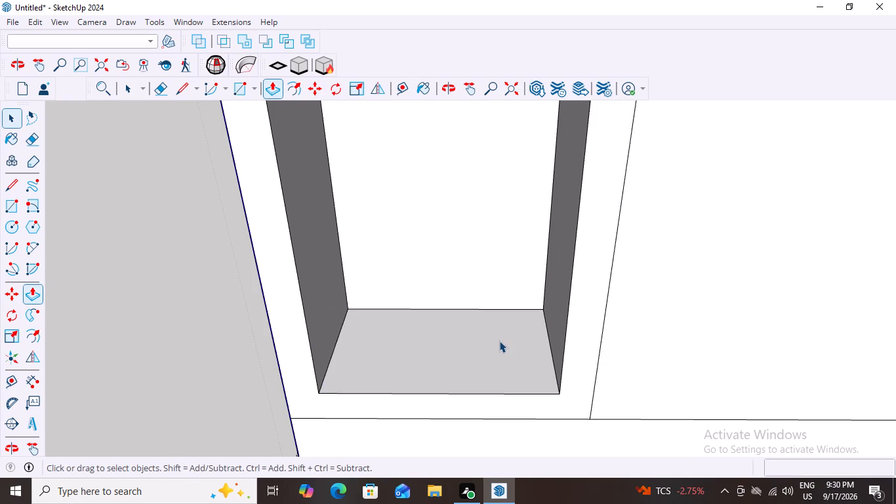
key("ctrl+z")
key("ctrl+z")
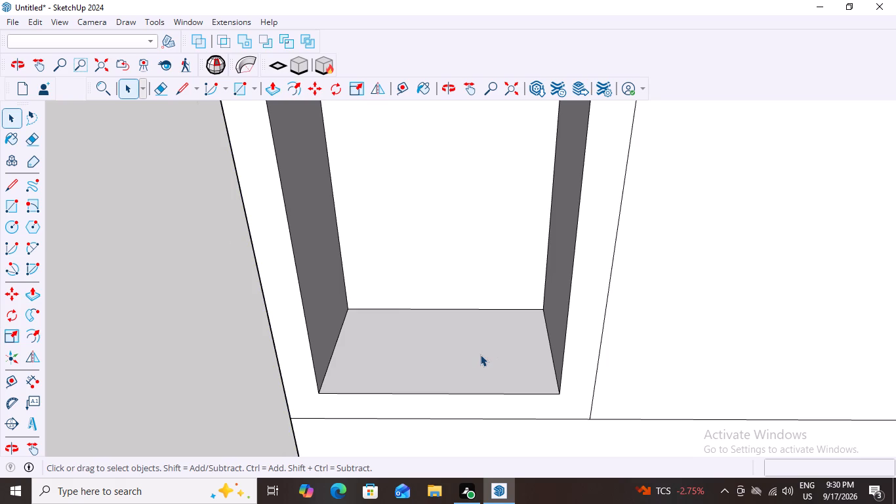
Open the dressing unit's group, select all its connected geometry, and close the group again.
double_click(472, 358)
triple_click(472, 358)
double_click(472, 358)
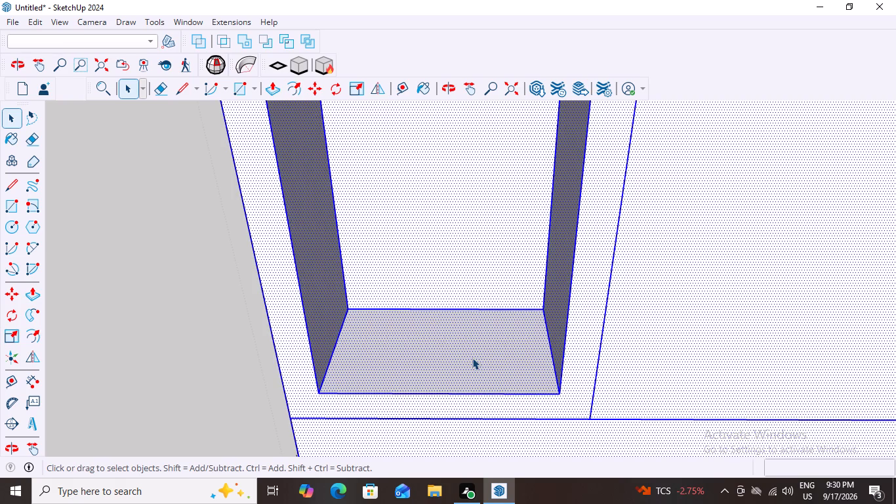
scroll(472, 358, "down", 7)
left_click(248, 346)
Reopen the dressing unit's group and copy the recess floor with its edges 2" straight up.
scroll(519, 350, "up", 3)
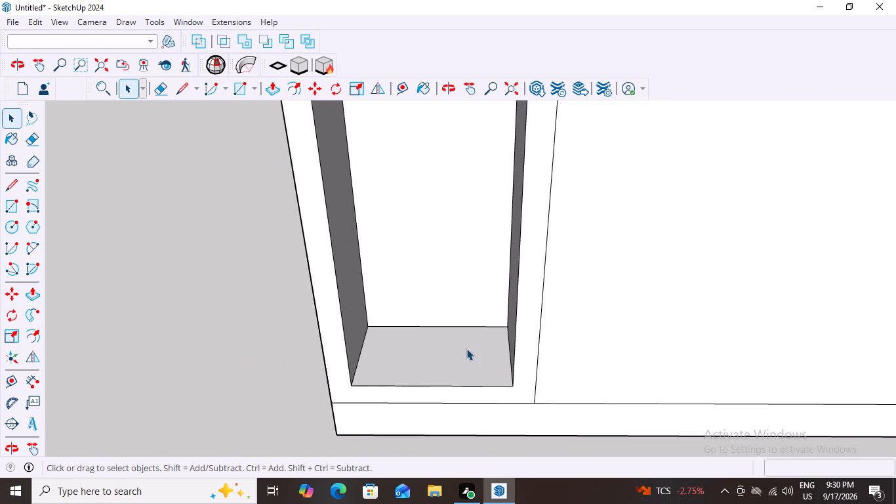
left_click(466, 348)
triple_click(466, 348)
left_click(466, 348)
double_click(394, 356)
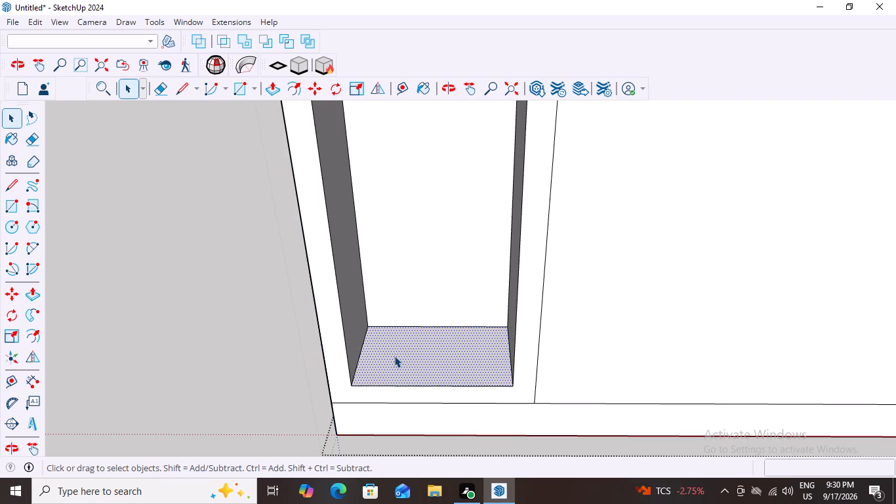
scroll(481, 388, "up", 10)
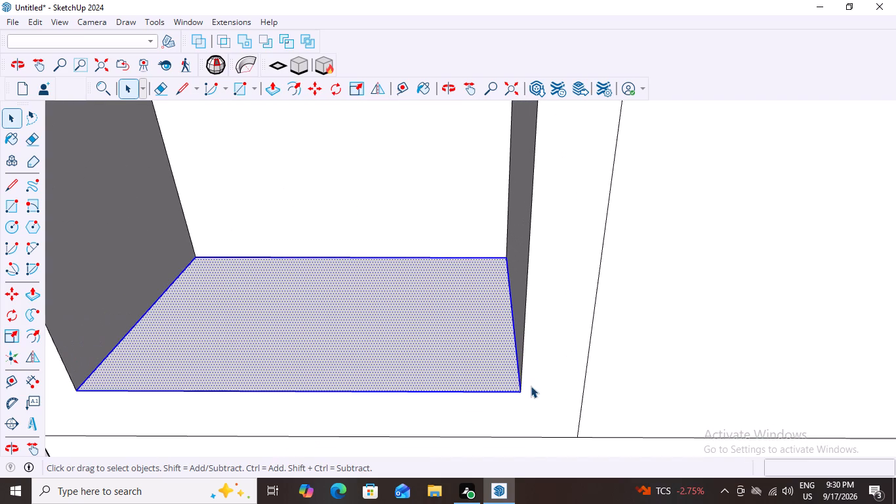
key("m")
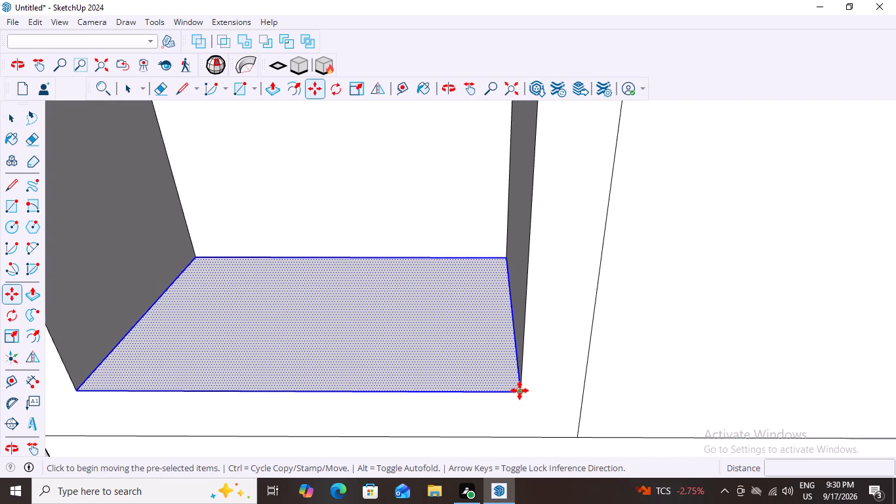
left_click(519, 390)
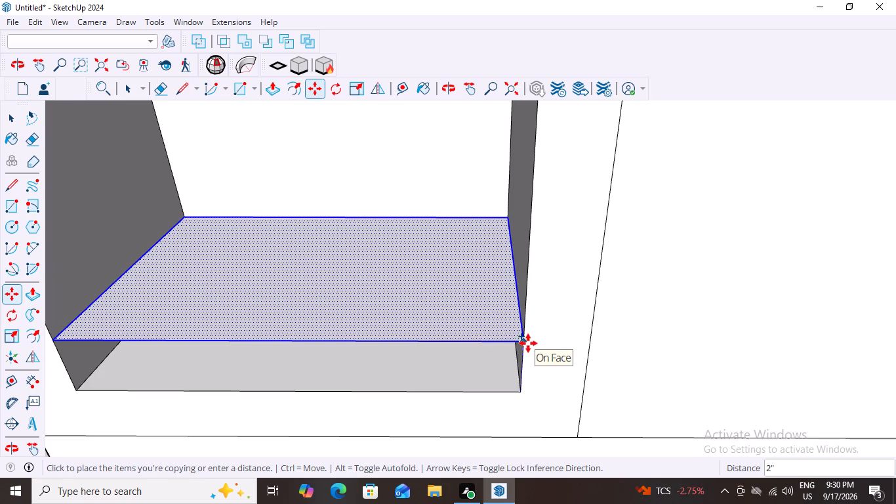
left_click(527, 346)
key("space")
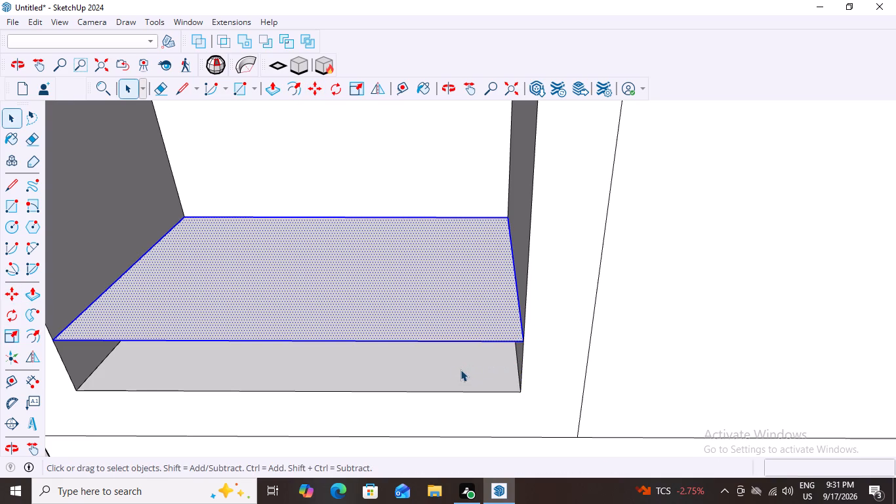
Push/Pull the copied floor face upward .5" to give the shelf its thickness.
key("p")
left_click(434, 300)
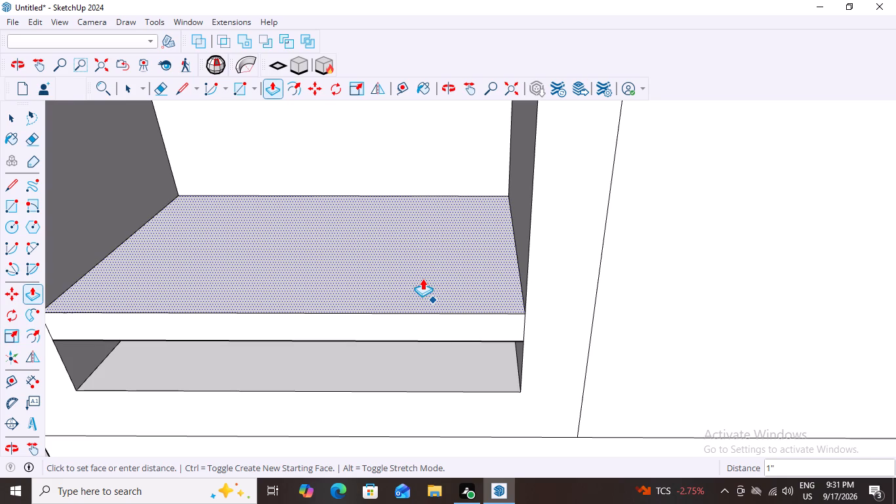
key("period")
key("5")
key("shift+quotedbl")
key("Return")
Examine the new shelf from several angles and check its connection to the unit by selecting all connected geometry.
scroll(395, 321, "down", 4)
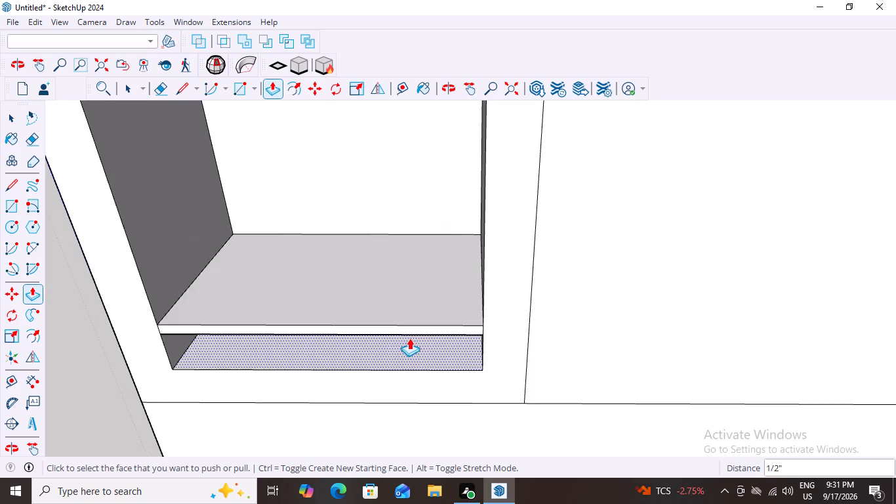
scroll(413, 341, "down", 4)
middle_click_drag(346, 360, 377, 303)
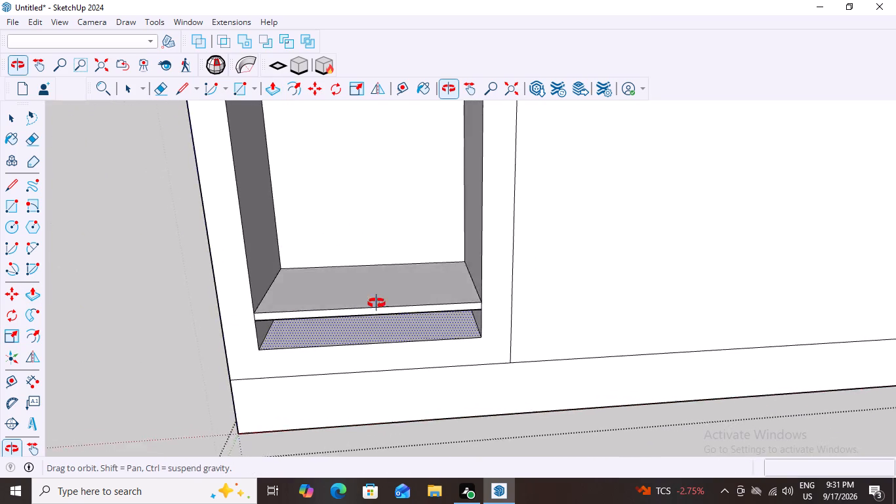
middle_click_drag(377, 303, 281, 260)
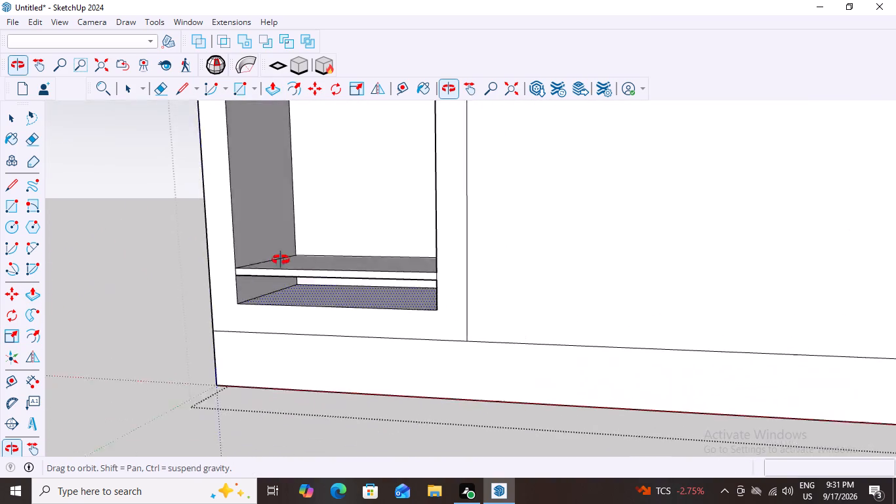
middle_click_drag(281, 260, 429, 274)
key("space")
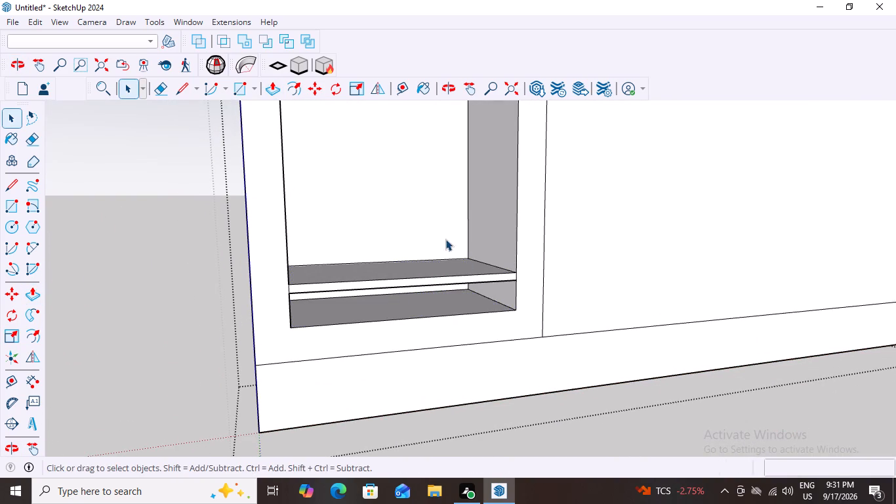
triple_click(424, 270)
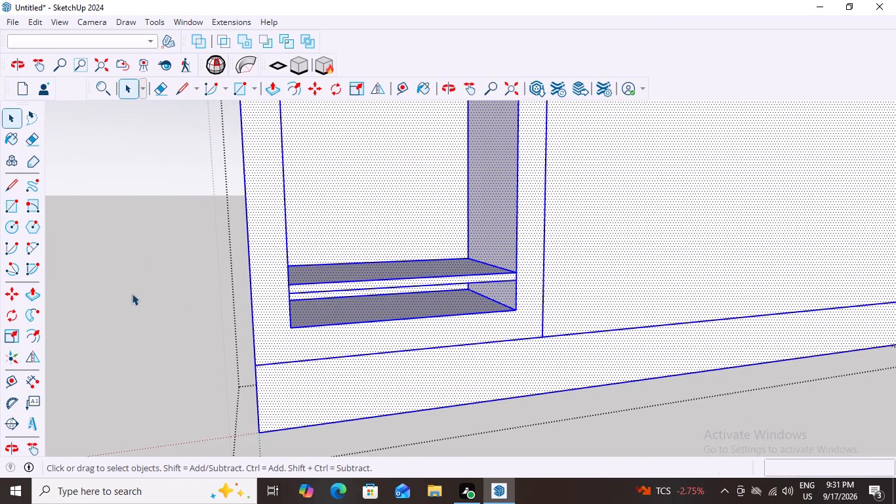
Reopen the dressing unit's group and check what the shelf's front and top faces connect to by selecting them.
left_click(128, 293)
left_click(329, 277)
left_click(148, 291)
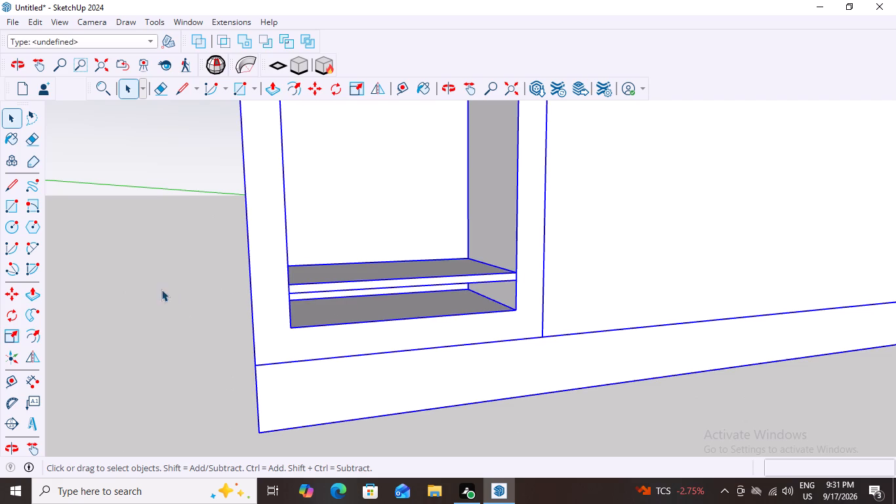
double_click(375, 305)
middle_click_drag(401, 306, 335, 310)
left_click(334, 301)
left_click(365, 224)
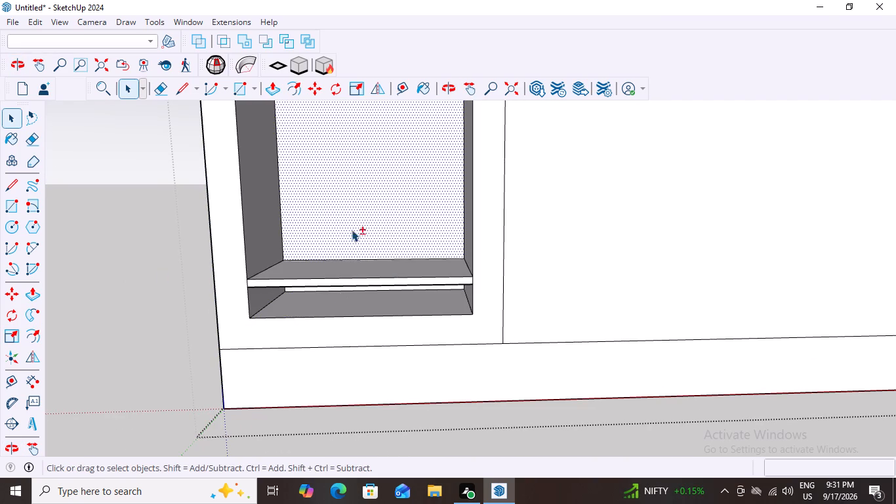
left_click(352, 226, "shift")
left_click(367, 280)
double_click(367, 280)
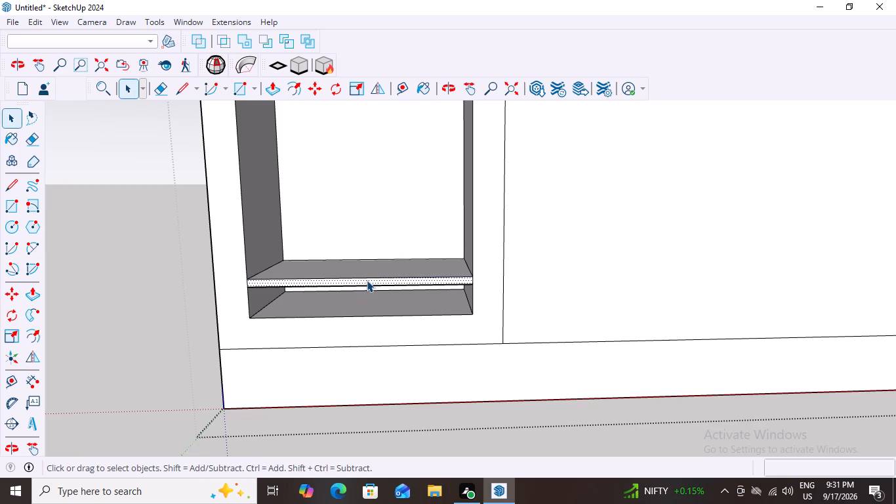
left_click(367, 280)
left_click(367, 280)
left_click(367, 280)
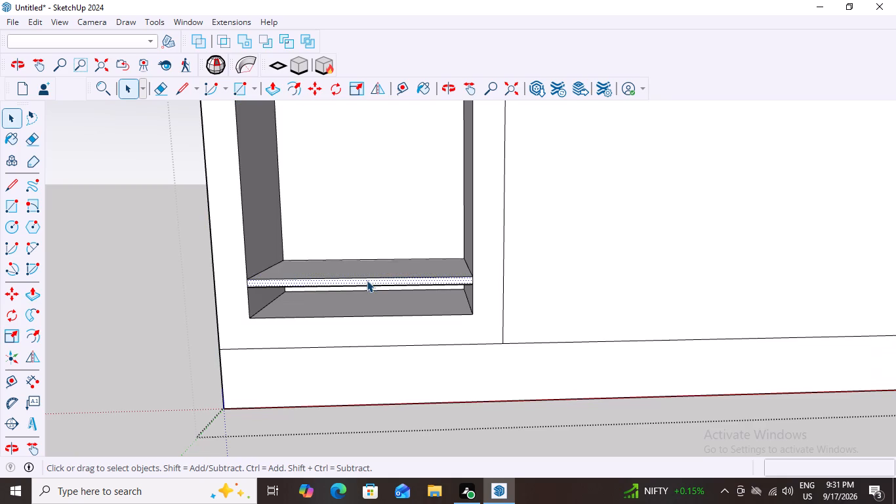
left_click(367, 280)
left_click(370, 269)
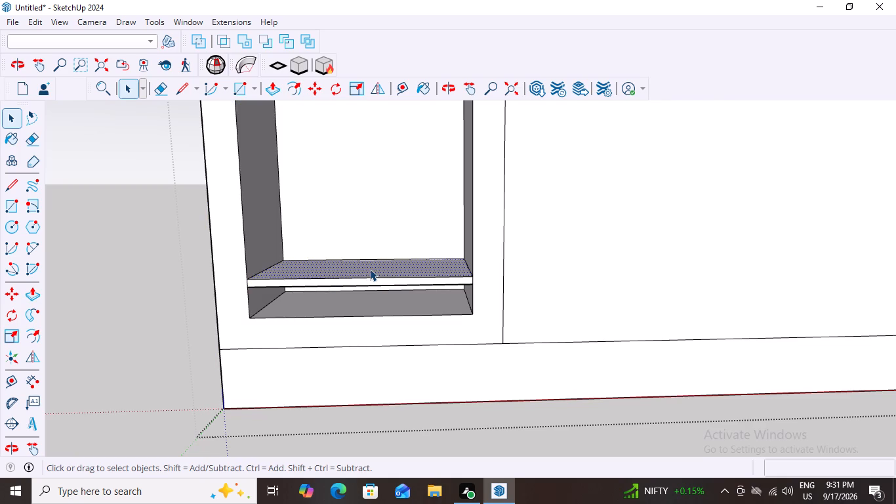
double_click(370, 271)
left_click(370, 271)
left_click(370, 271)
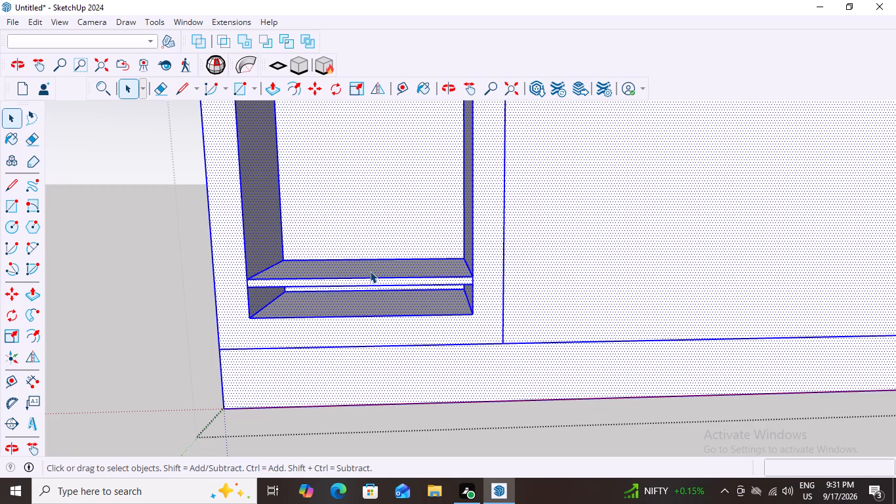
left_click(370, 271)
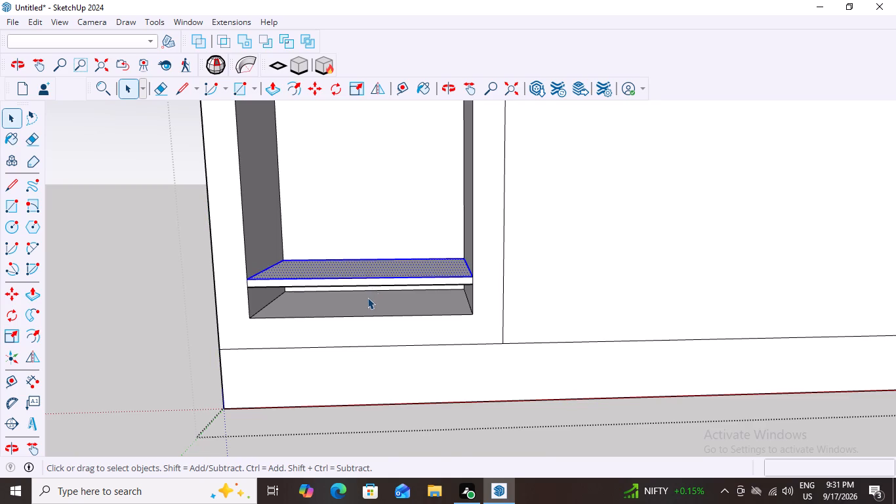
Check the shelf's front, top and underside at close range for connection to the unit, and close the group.
scroll(367, 297, "up", 6)
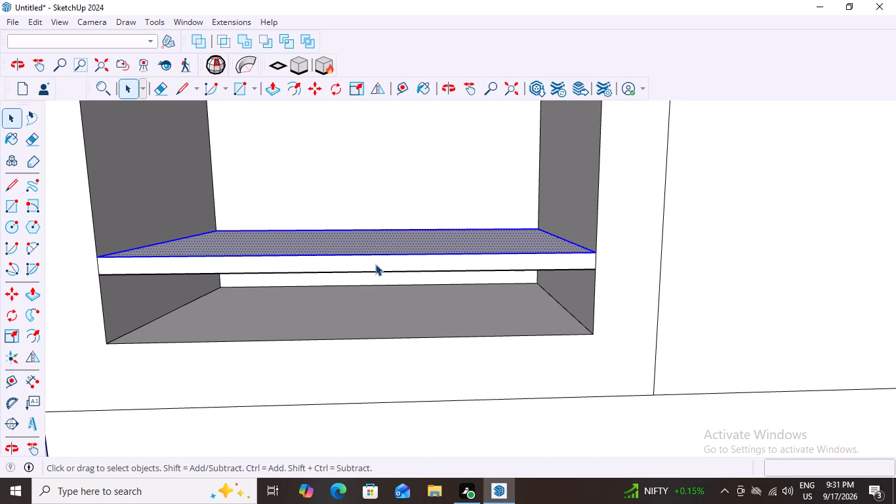
left_click(375, 264)
left_click(375, 264)
left_click(375, 264)
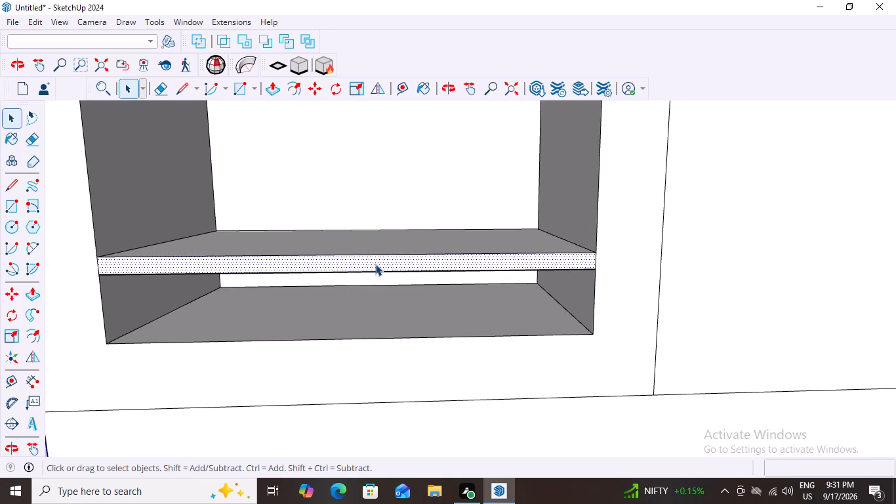
double_click(375, 264)
double_click(375, 264)
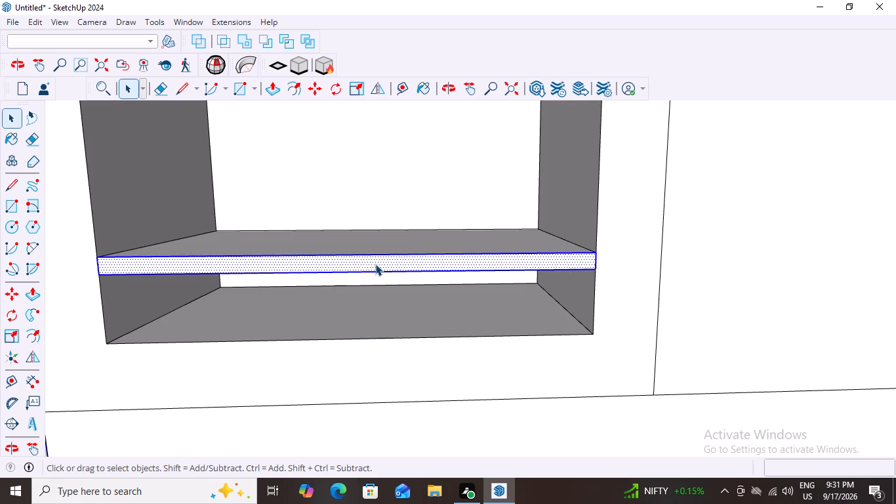
left_click(375, 264)
left_click(377, 240)
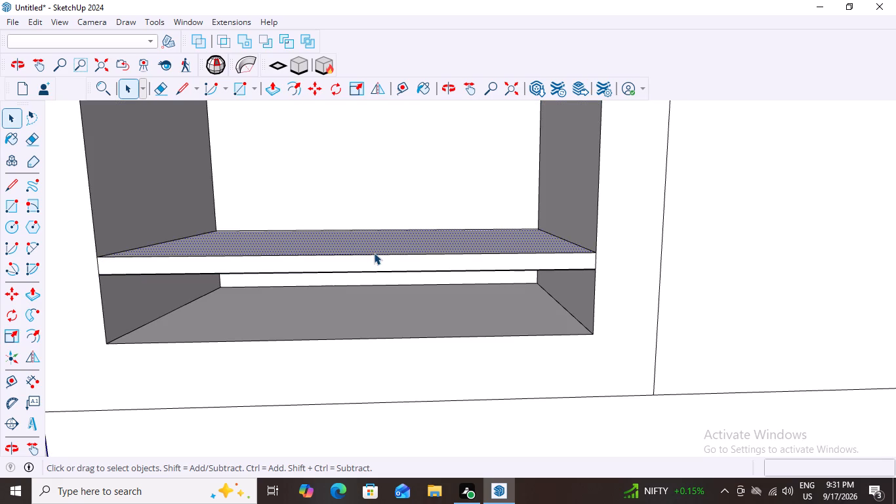
left_click(374, 253)
double_click(374, 253)
double_click(374, 253)
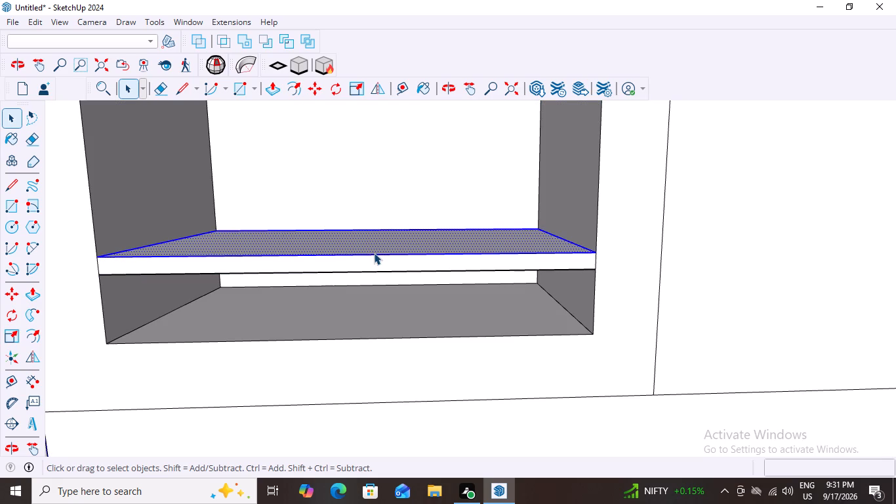
left_click(369, 263, "shift")
middle_click_drag(380, 283, 451, 212, "shift")
triple_click(459, 154, "shift")
left_click(459, 154, "shift")
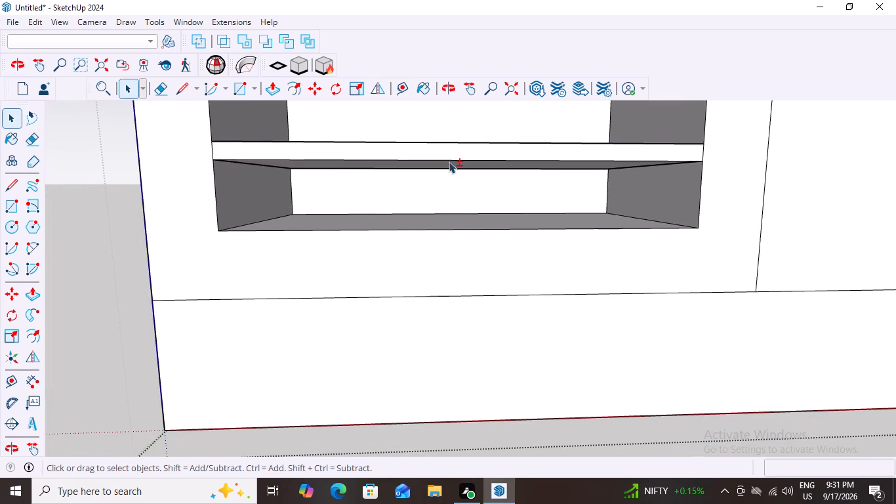
triple_click(434, 164)
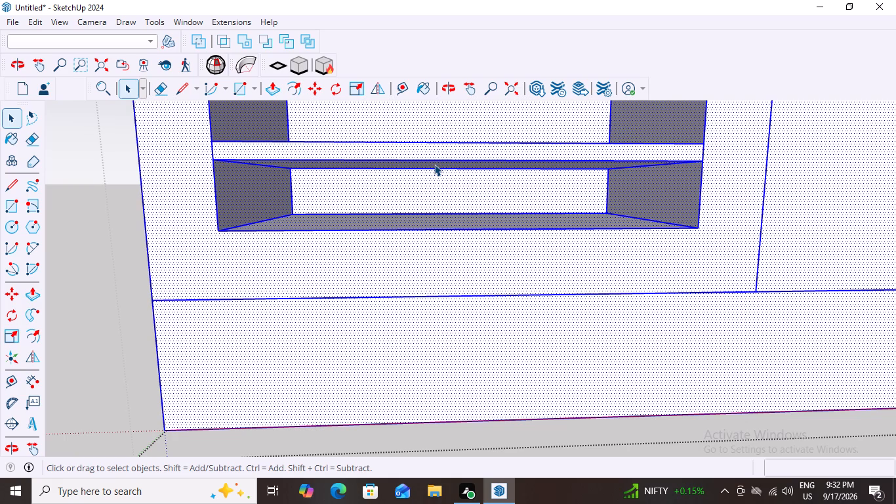
scroll(444, 210, "down", 2)
middle_click_drag(446, 220, 432, 270)
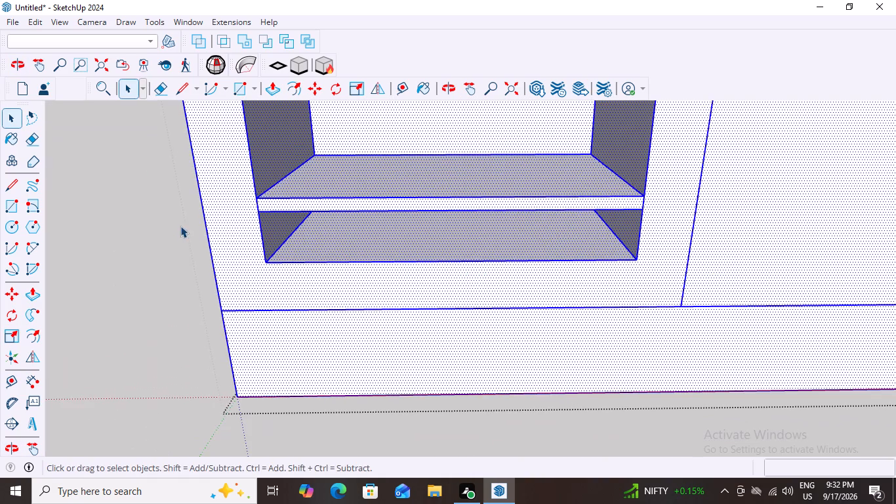
left_click(131, 207)
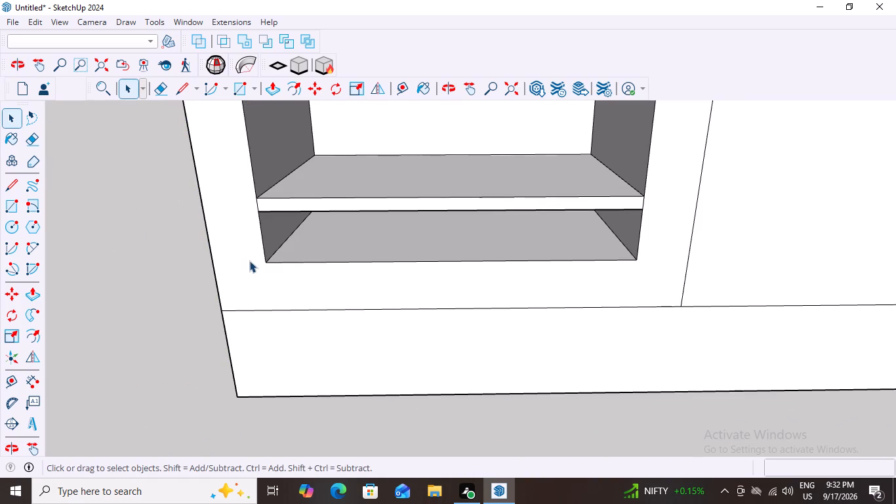
Undo back through the shelf's Push/Pull thickness, leaving the dressing unit's group open.
key("ctrl+z")
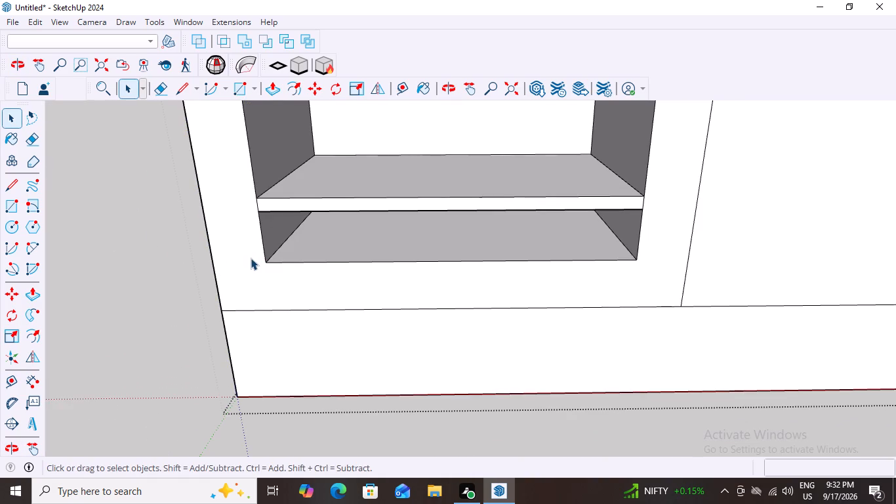
key("ctrl+z")
key("ctrl+z")
key("ctrl+z")
key("ctrl+z")
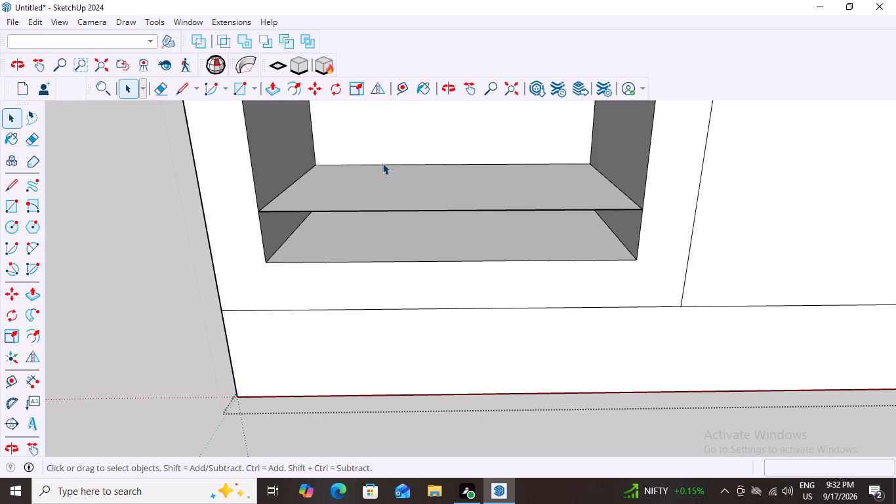
Check the flat shelf face's connection to the unit by selecting all connected geometry, closing and reopening the group between checks.
left_click(387, 191)
triple_click(386, 200)
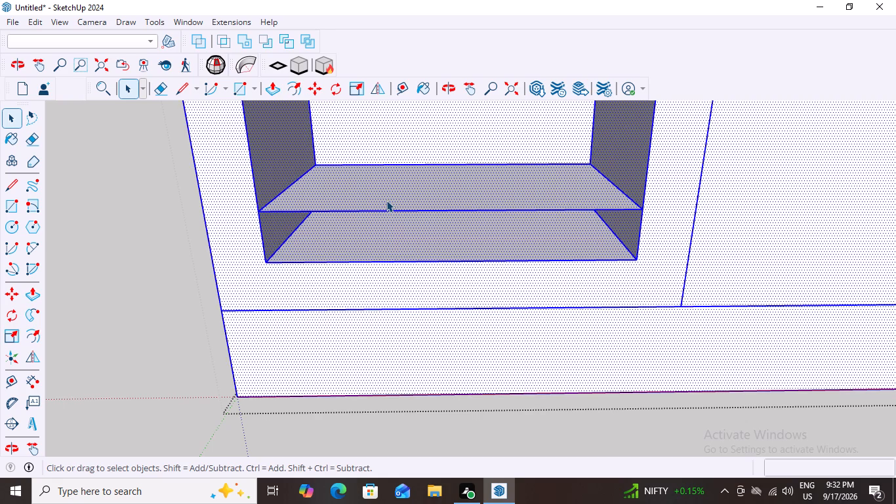
left_click(113, 213)
double_click(308, 192)
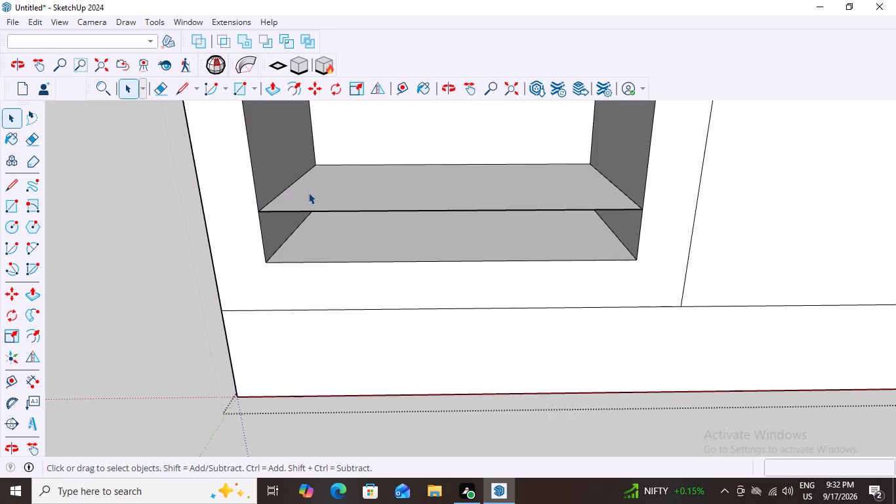
left_click(312, 193)
double_click(312, 193)
left_click(141, 214)
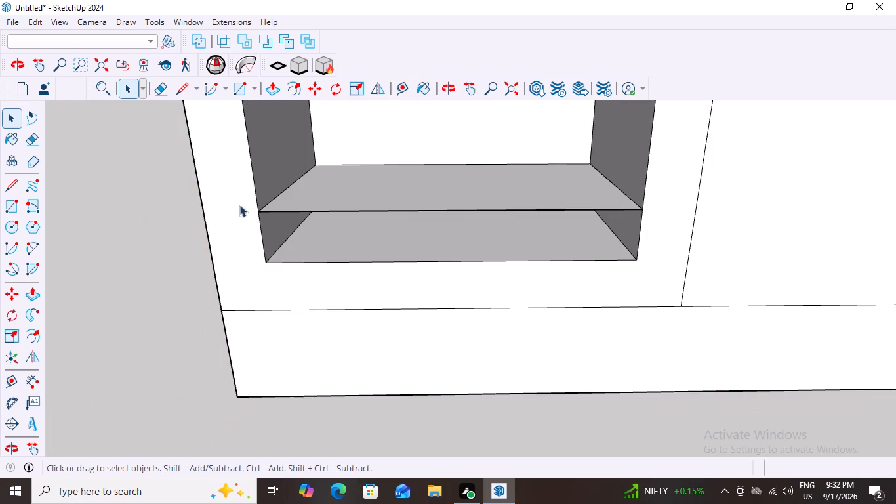
left_click(320, 197)
triple_click(320, 197)
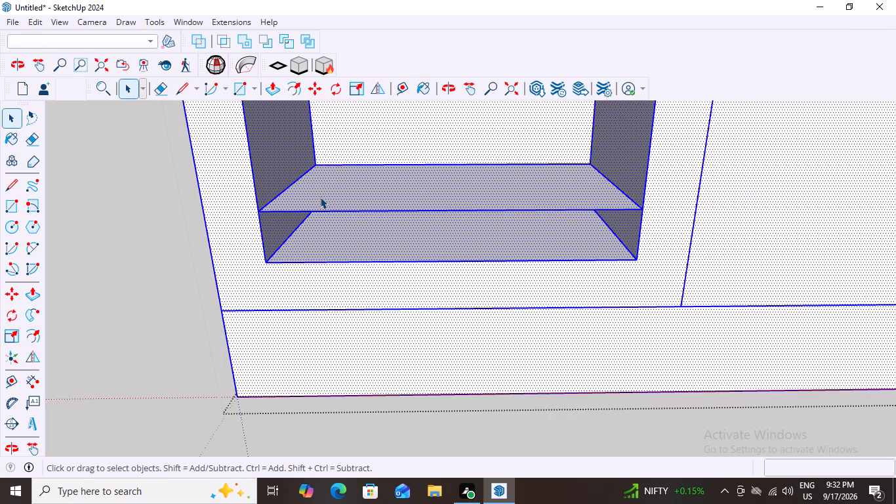
left_click(320, 197)
triple_click(320, 197)
left_click(320, 197)
scroll(346, 236, "down", 5)
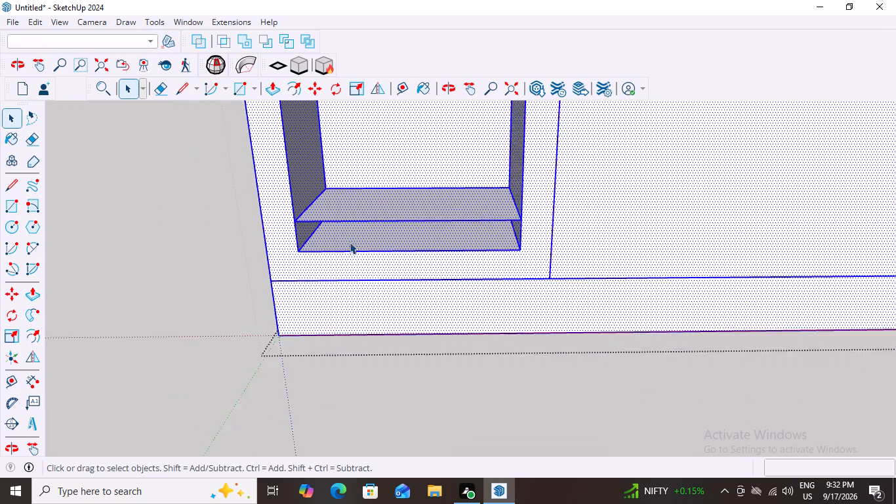
scroll(350, 242, "down", 9)
scroll(514, 261, "up", 4)
Make a separate group from the flat shelf face and its bounding edges.
double_click(324, 226)
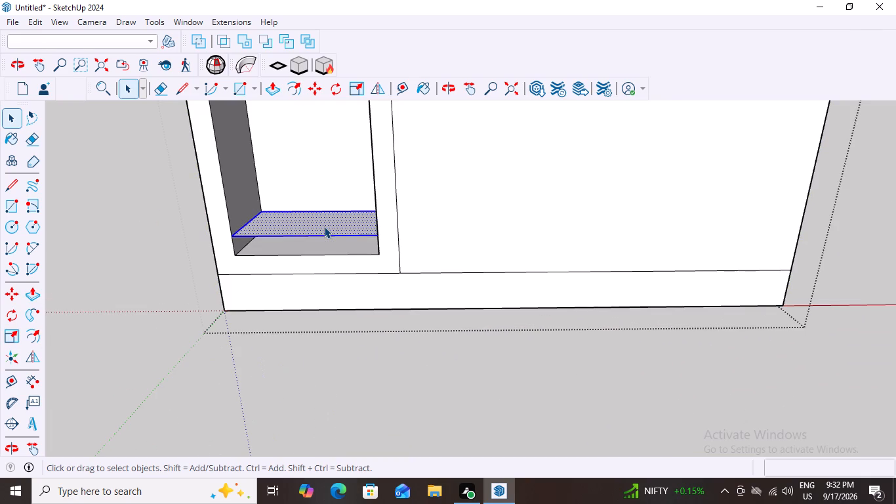
right_click(304, 226)
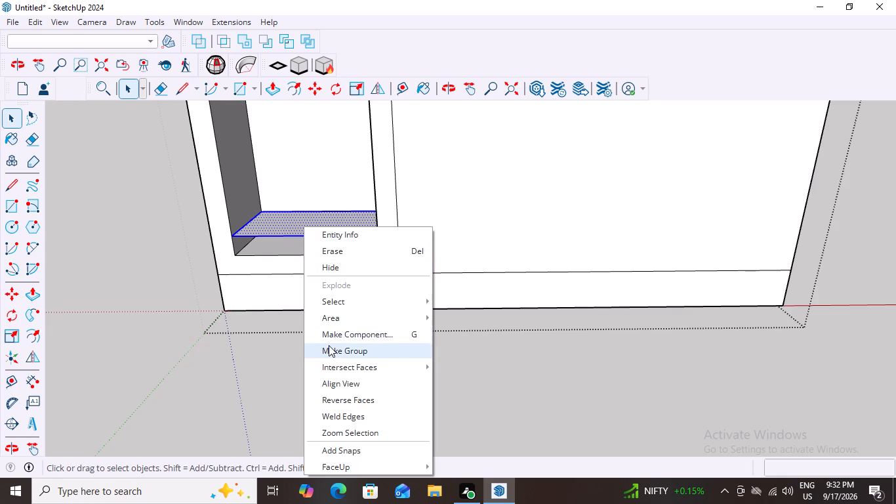
left_click(330, 352)
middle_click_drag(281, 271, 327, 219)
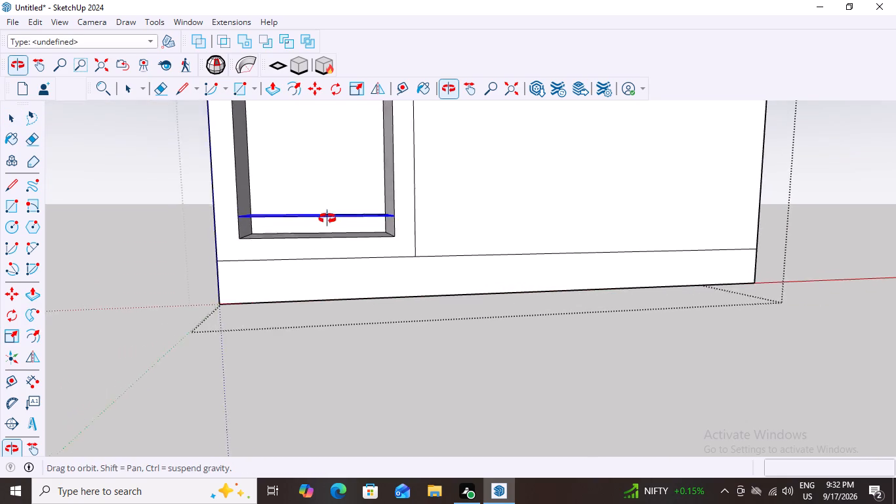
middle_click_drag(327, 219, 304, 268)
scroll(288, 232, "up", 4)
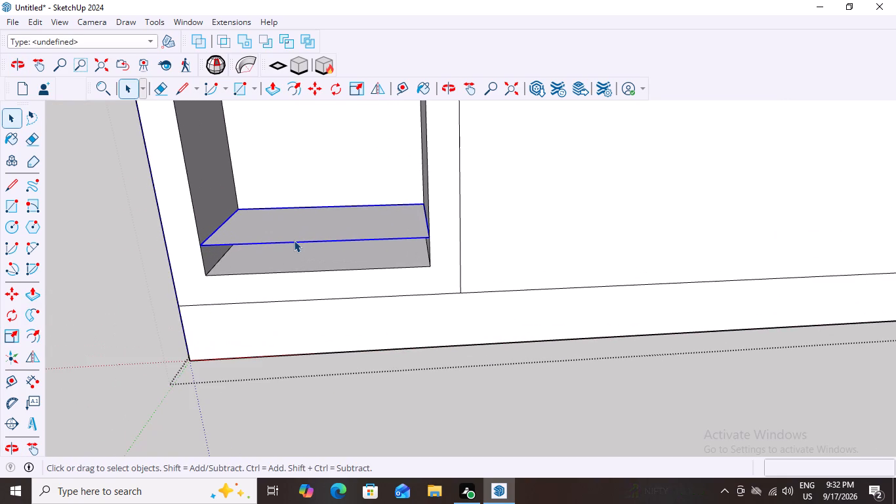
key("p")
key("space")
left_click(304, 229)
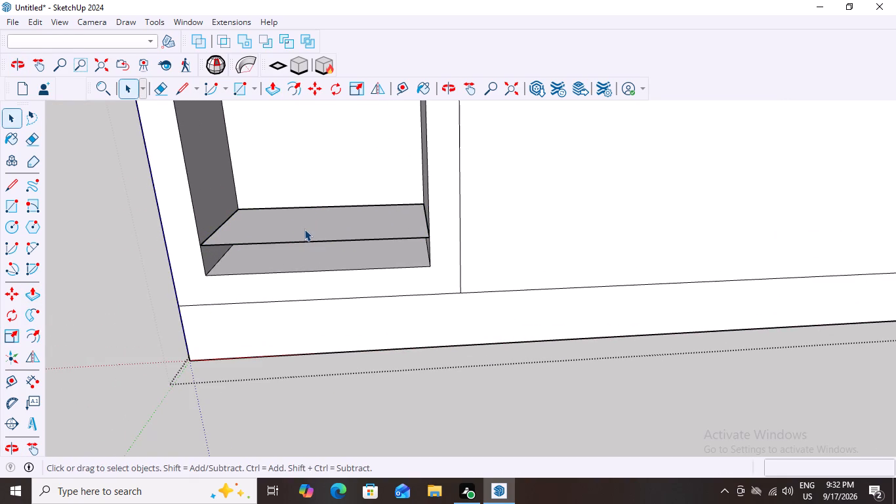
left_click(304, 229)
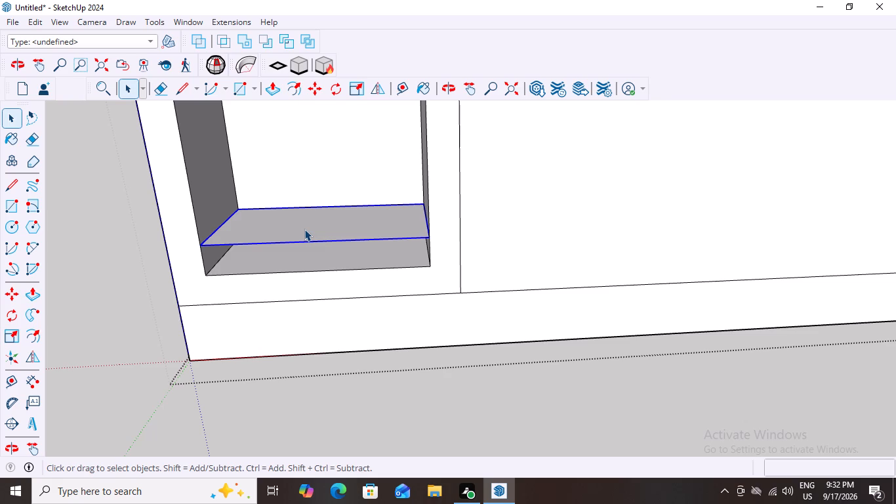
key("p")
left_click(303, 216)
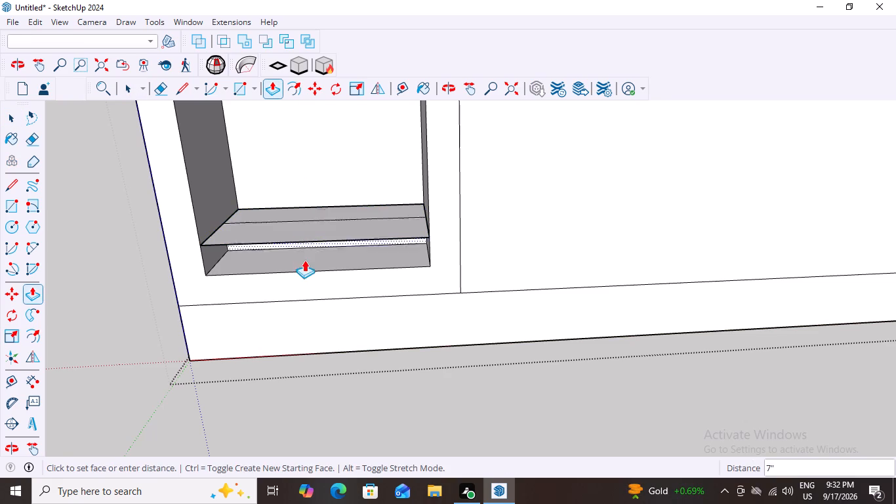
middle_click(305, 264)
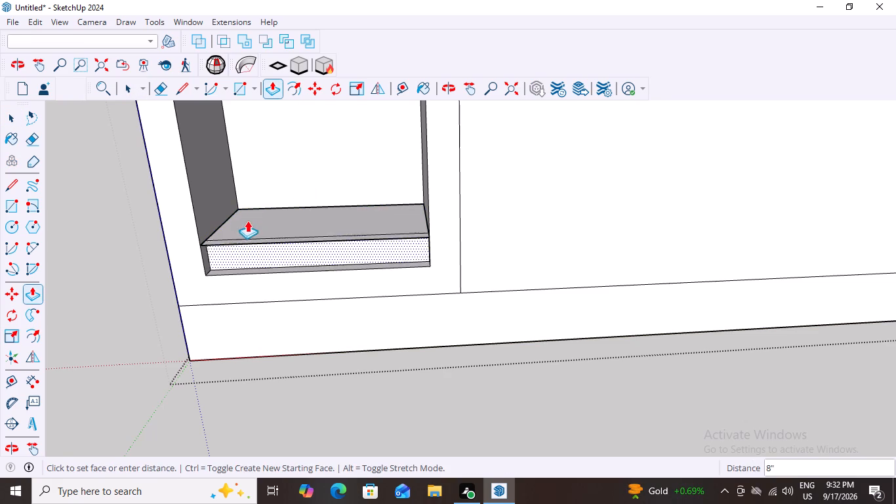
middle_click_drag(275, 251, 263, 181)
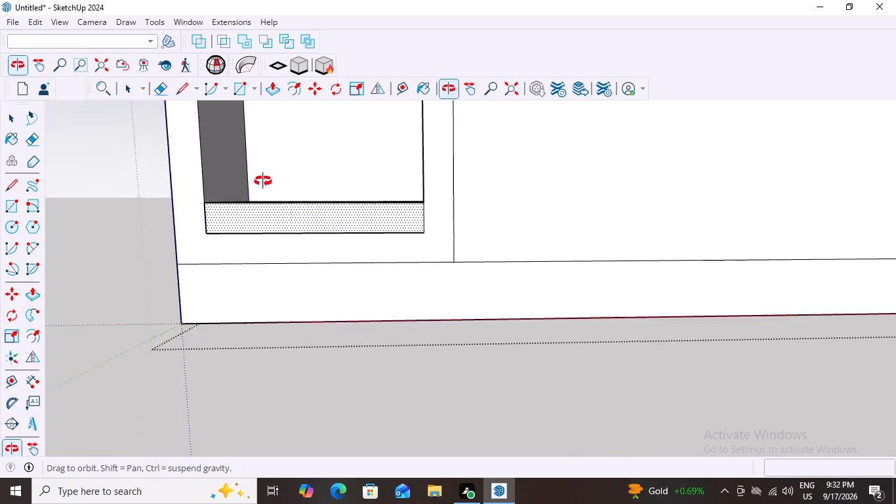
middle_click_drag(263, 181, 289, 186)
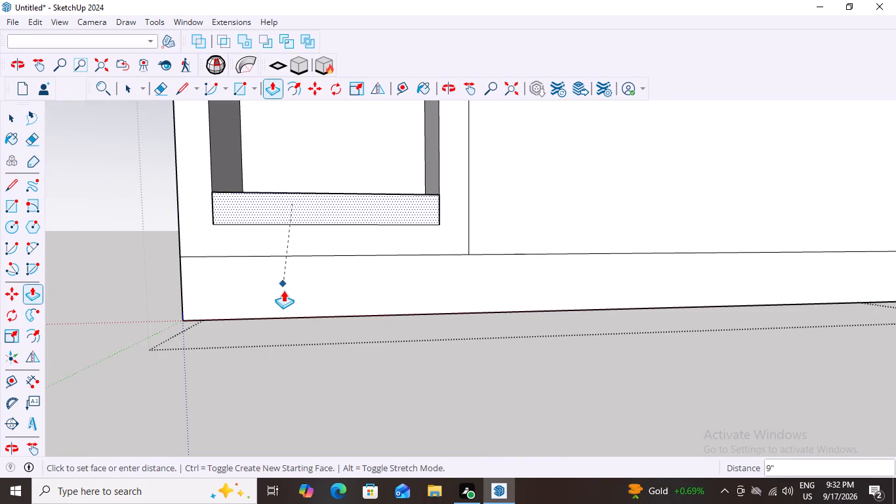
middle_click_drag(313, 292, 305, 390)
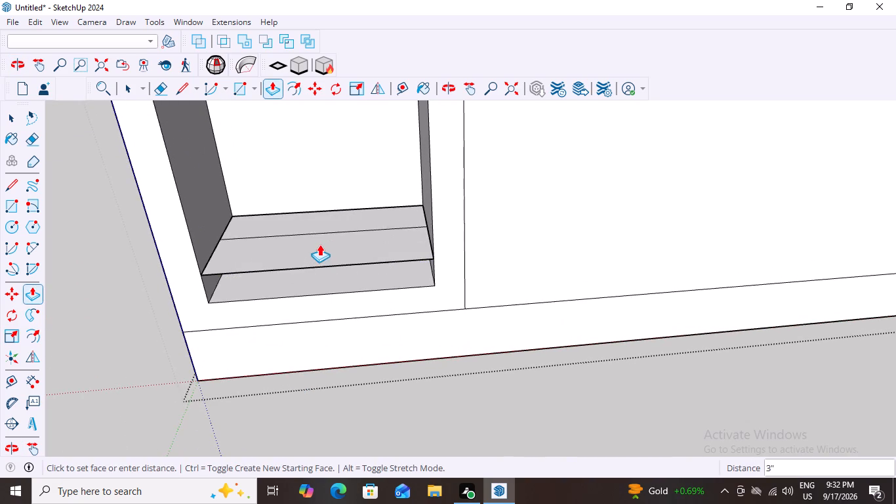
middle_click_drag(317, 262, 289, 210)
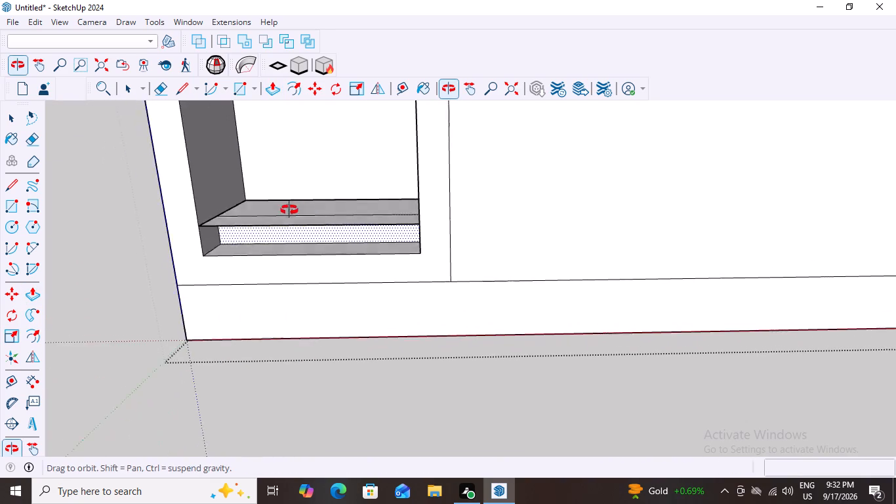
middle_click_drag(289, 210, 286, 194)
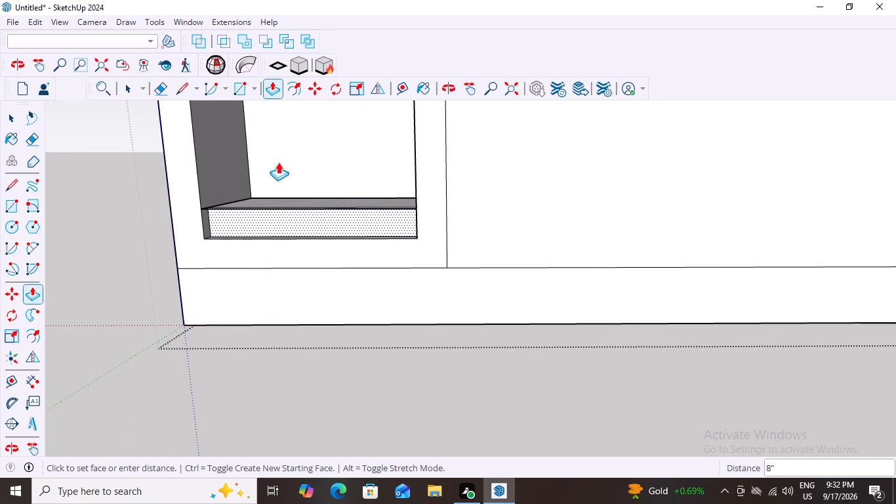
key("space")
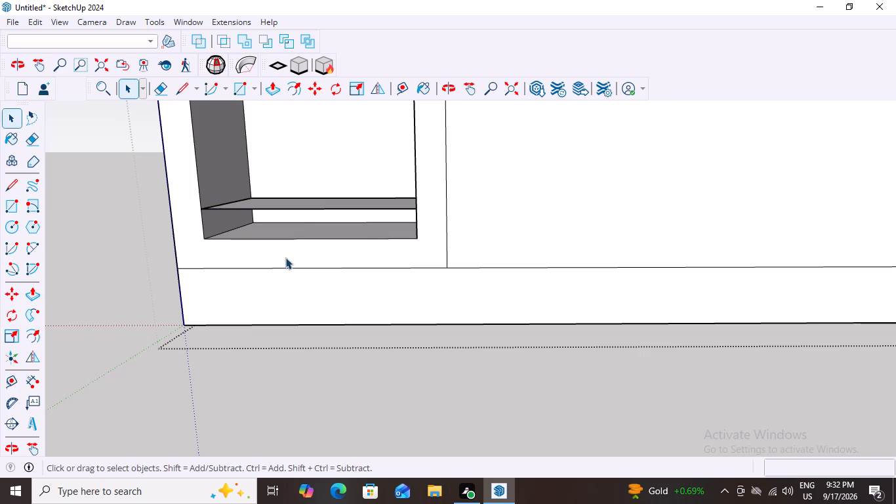
Open the flat shelf's group and Push/Pull its face upward 0.5" to give the shelf thickness.
middle_click_drag(337, 192, 341, 221)
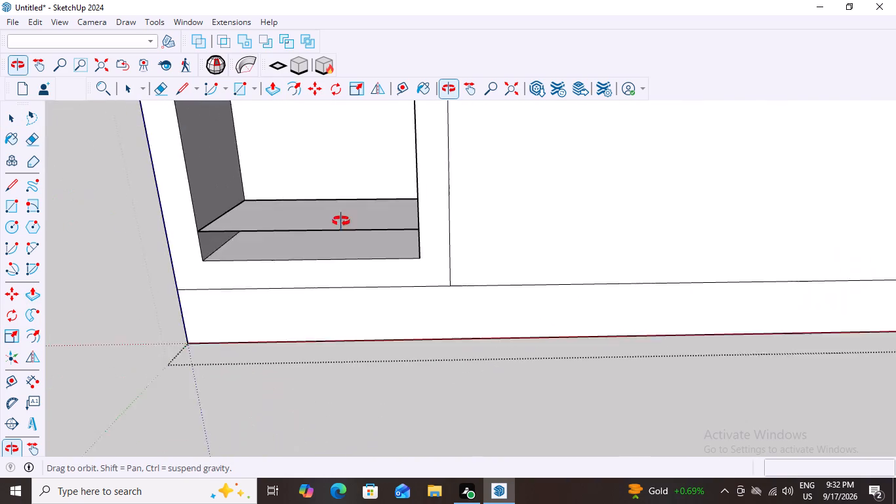
middle_click_drag(341, 221, 370, 295)
triple_click(344, 262)
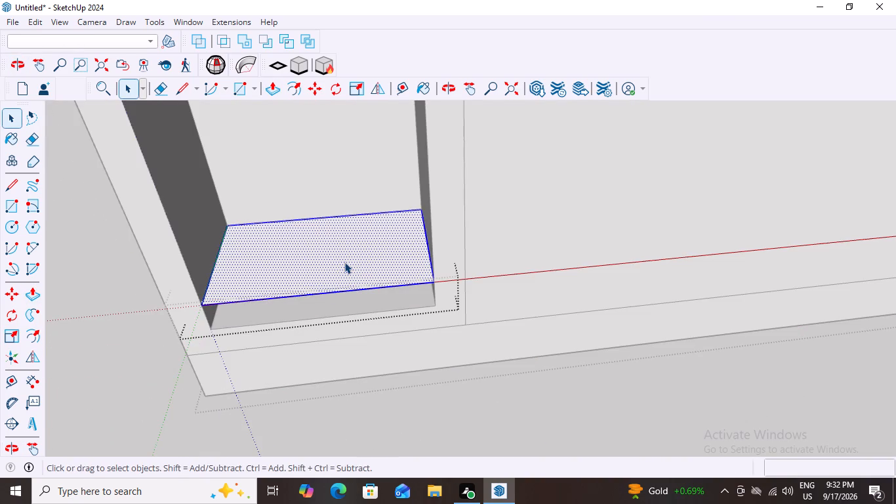
key("p")
left_click(340, 256)
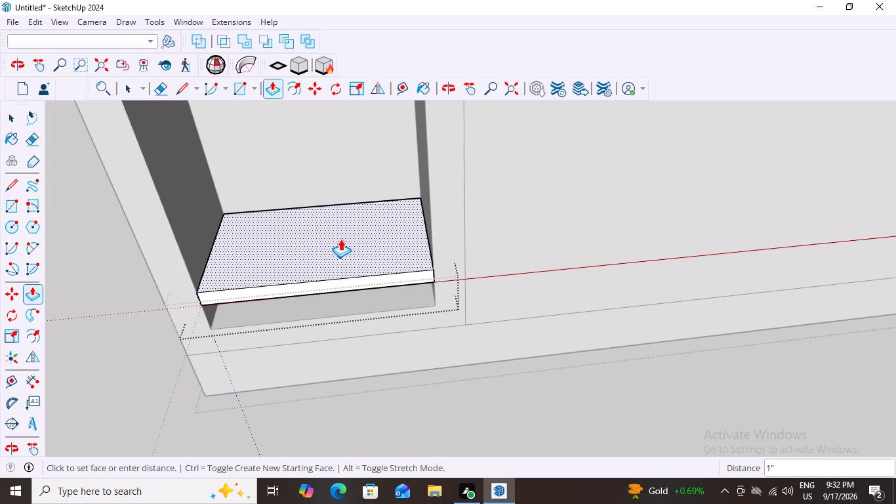
key("1")
key("BackSpace")
type(".5")
key("shift+quotedbl")
key("Return")
key("space")
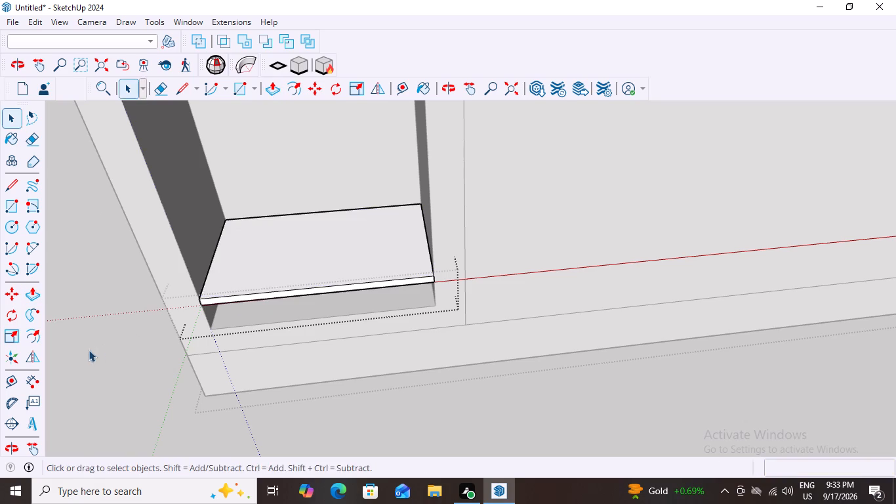
Select all of the thickened shelf's connected geometry, make it a nested group, and close the shelf's outer group.
middle_click_drag(89, 349, 117, 274)
key("space")
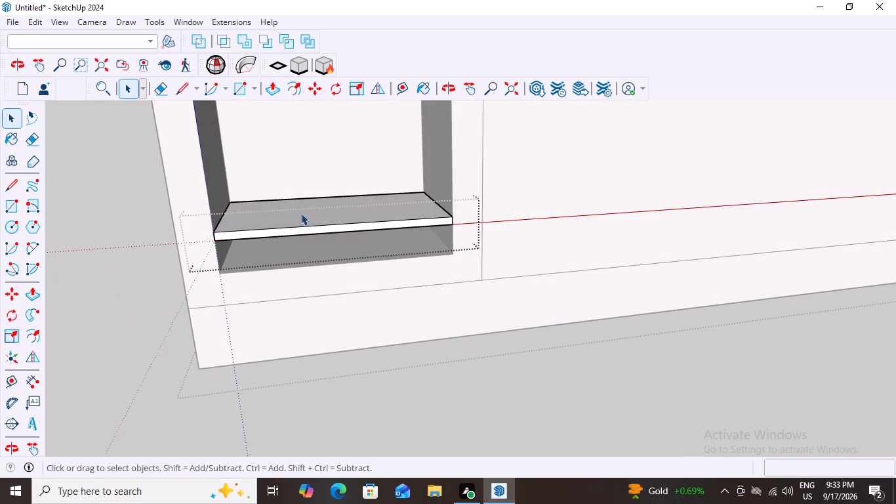
left_click(302, 213)
double_click(312, 211)
left_click(312, 211)
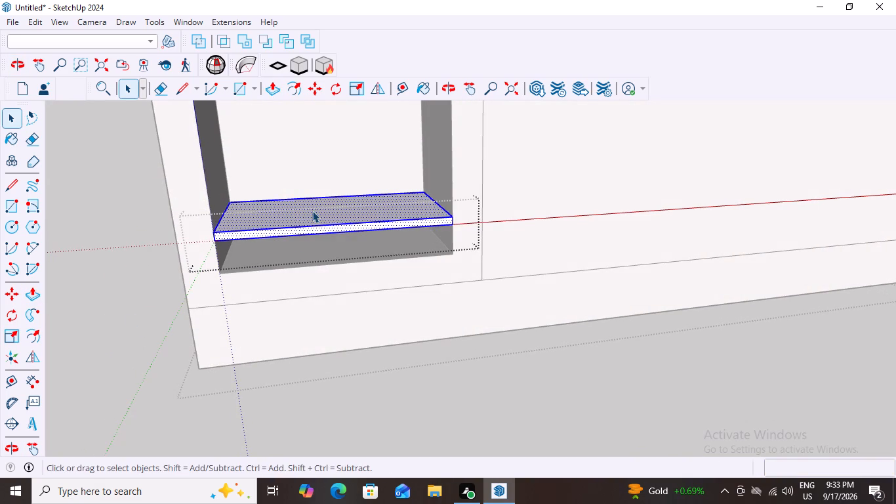
right_click(312, 211)
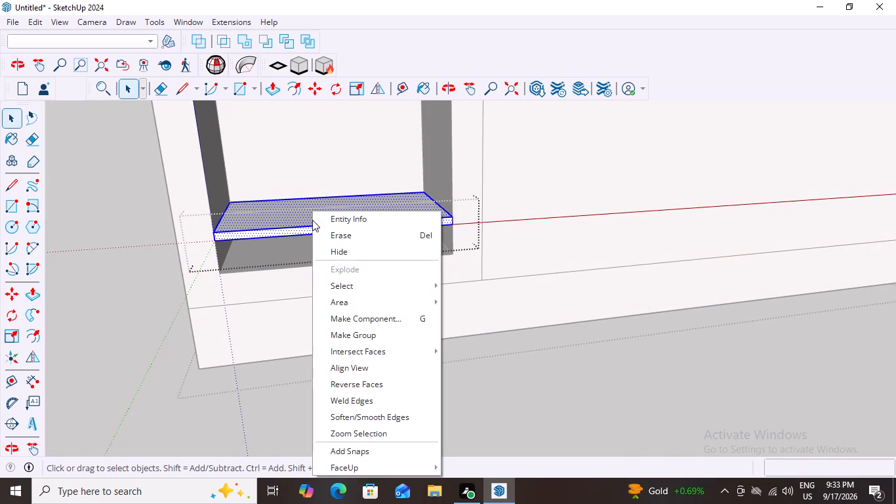
left_click(346, 333)
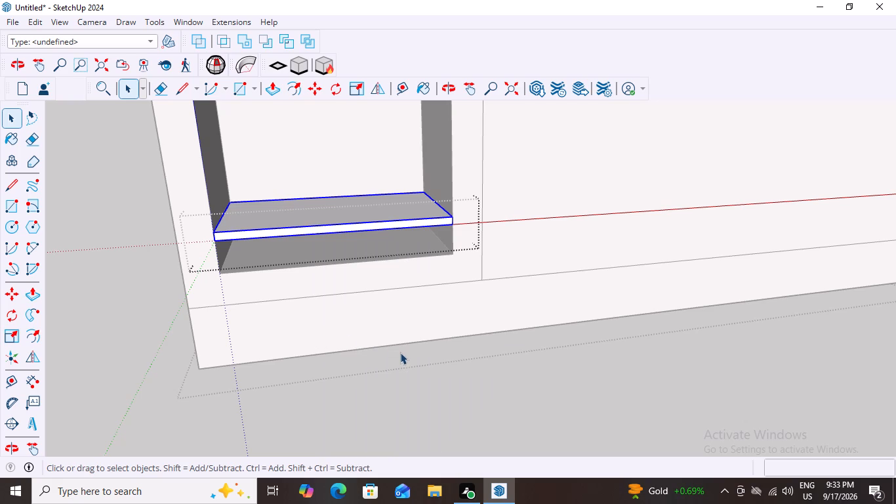
middle_click_drag(368, 305, 316, 182)
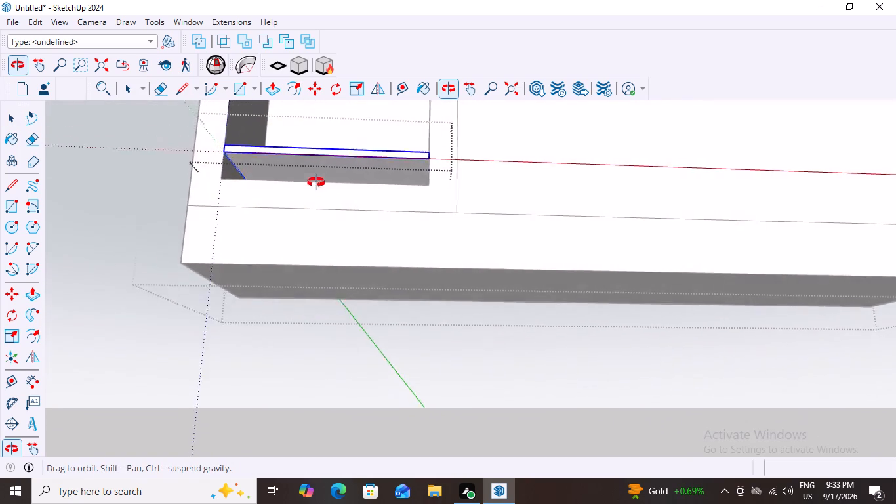
middle_click_drag(316, 182, 318, 324)
scroll(300, 241, "down", 1)
key("space")
left_click(310, 379)
scroll(322, 383, "down", 3)
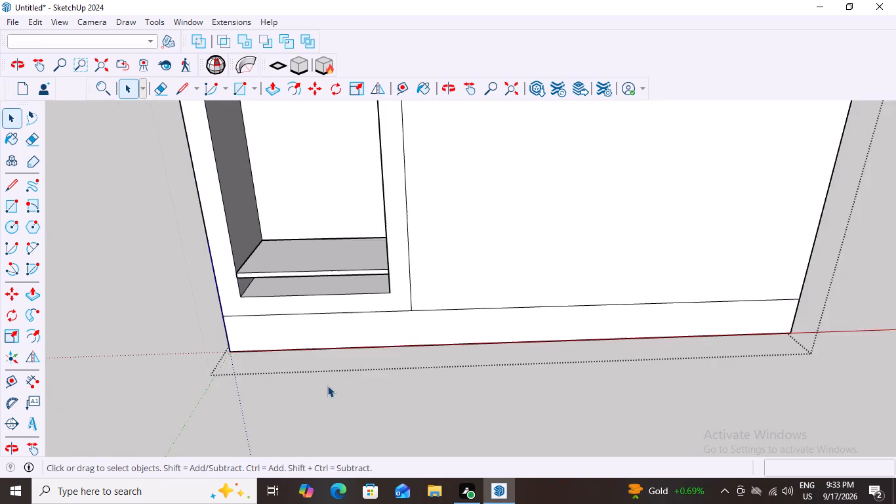
scroll(327, 385, "down", 6)
middle_click_drag(545, 397, 532, 391)
scroll(457, 414, "up", 3)
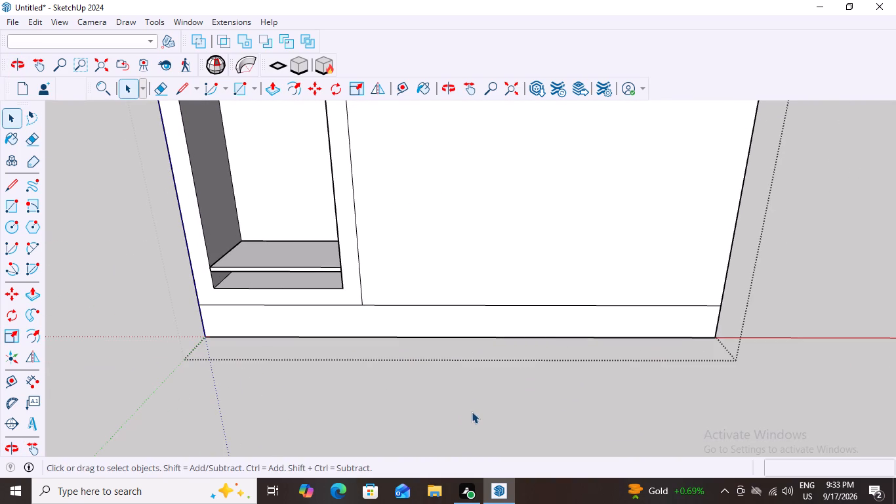
Save the model in the Documents folder as a SketchUp file named TV,DRESSING UNITS.
key("ctrl+s")
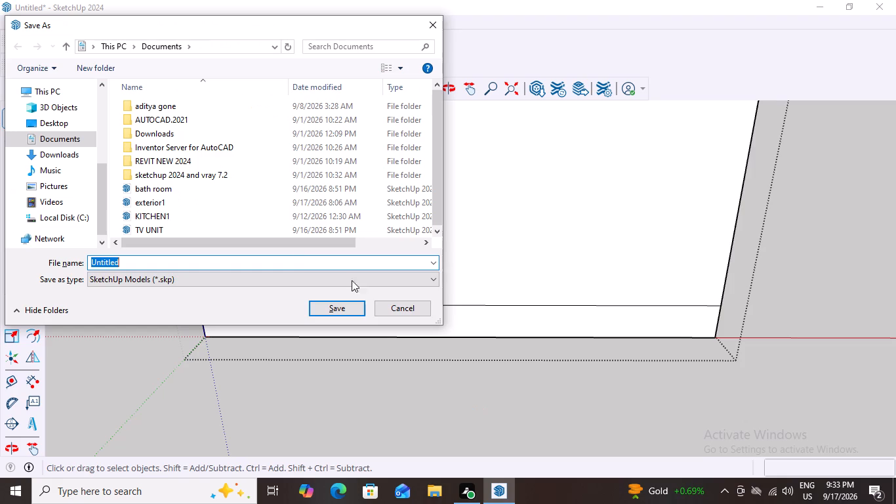
left_click(134, 264)
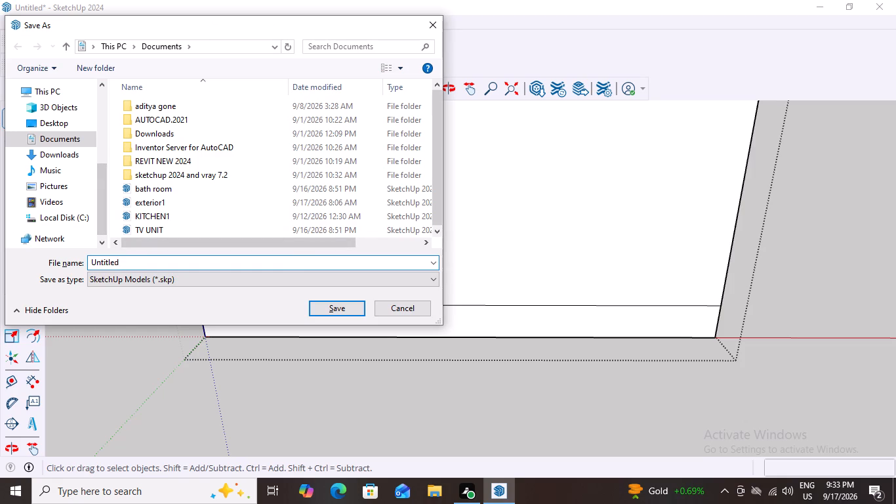
key("BackSpace")
key("BackSpace")
key("BackSpace")
key("BackSpace")
key("BackSpace")
key("BackSpace")
key("BackSpace")
key("BackSpace")
type("TV")
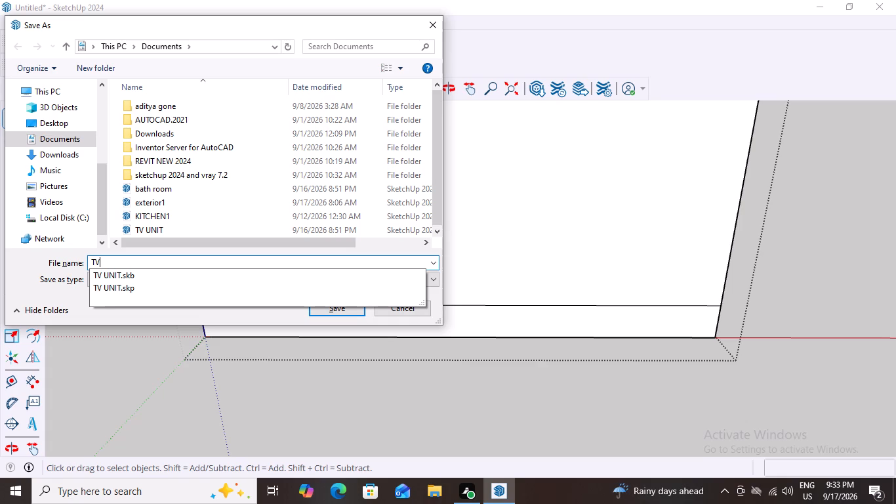
key("ctrl+2")
key("shift+at")
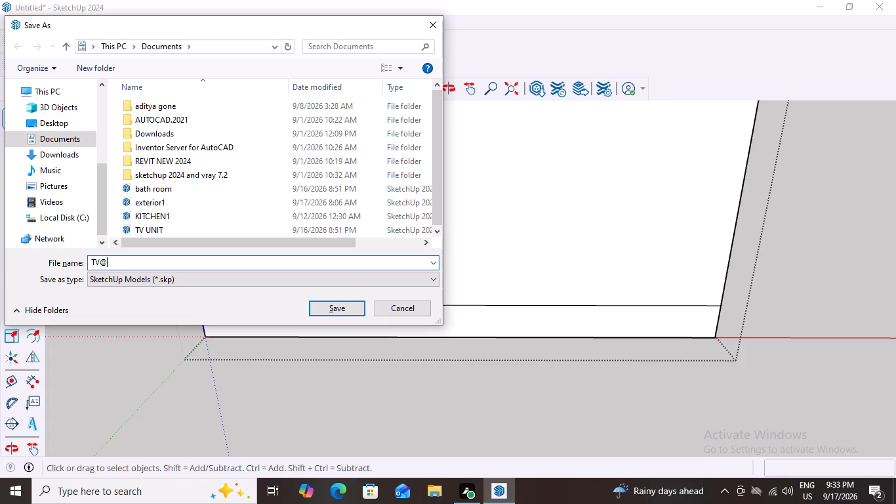
type("DRESSI")
key("n")
key("g")
key("space")
type("UNIT")
key("BackSpace")
key("BackSpace")
key("BackSpace")
key("BackSpace")
key("BackSpace")
key("BackSpace")
key("BackSpace")
key("BackSpace")
key("BackSpace")
key("BackSpace")
key("BackSpace")
key("BackSpace")
key("BackSpace")
key("BackSpace")
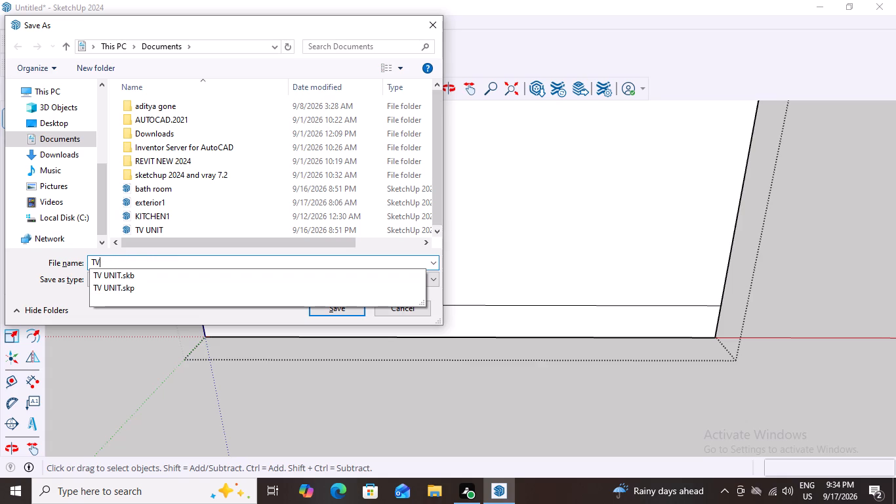
key("comma")
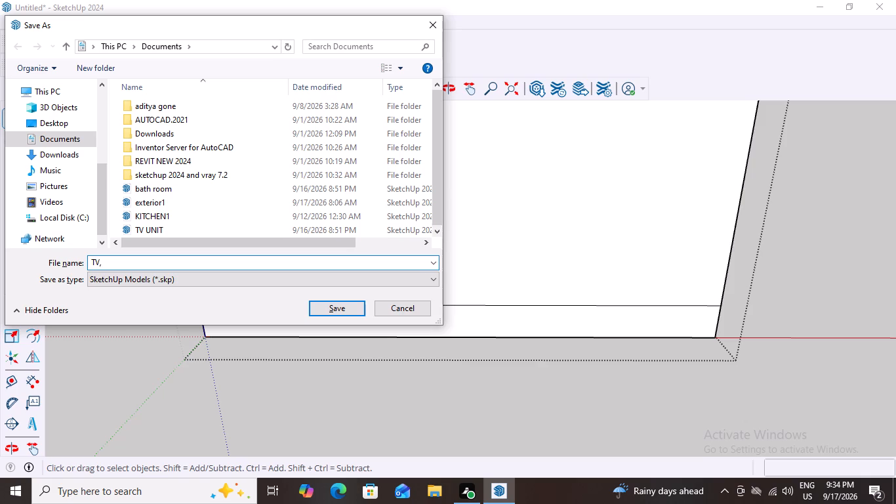
type("DRESSING")
key("space")
type("UNIT")
key("s")
left_click(340, 309)
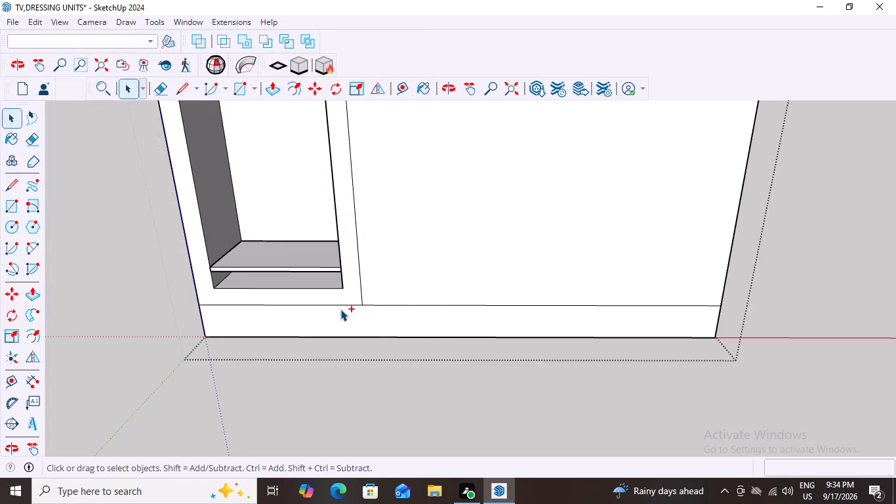
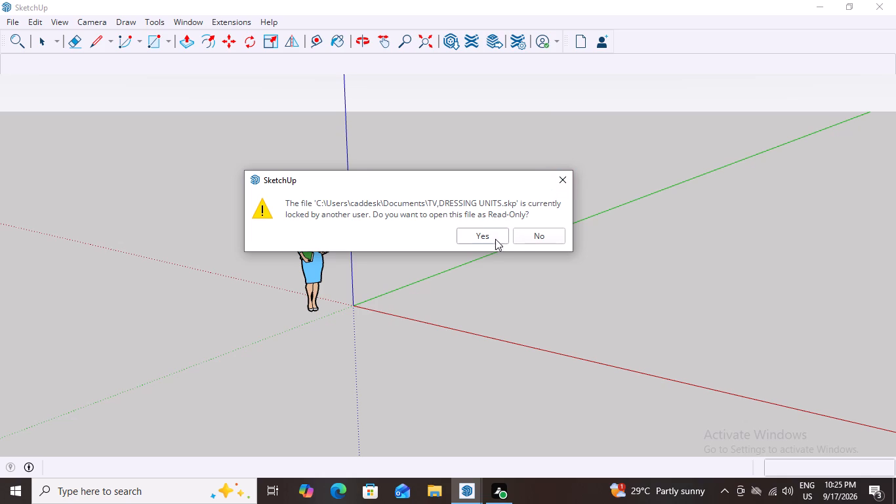
Decline opening TV,DRESSING UNITS as read-only and return to the window where that model is already open.
left_click(535, 238)
scroll(438, 305, "down", 7)
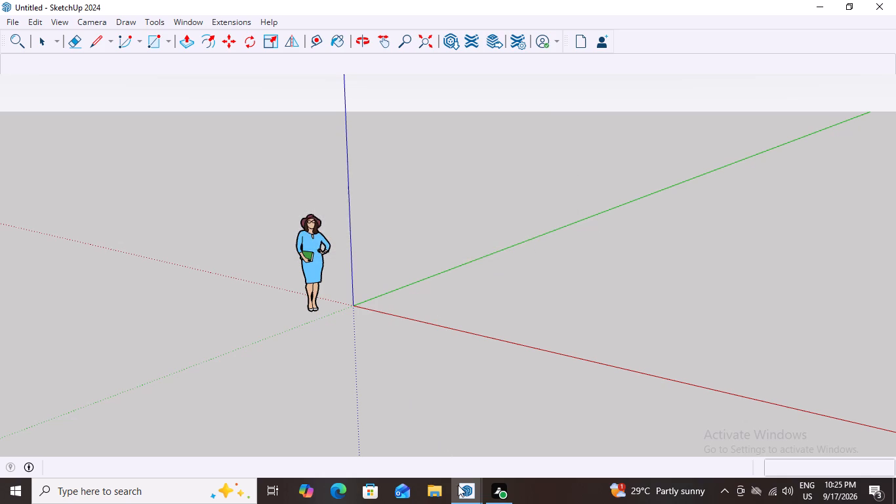
left_click(457, 494)
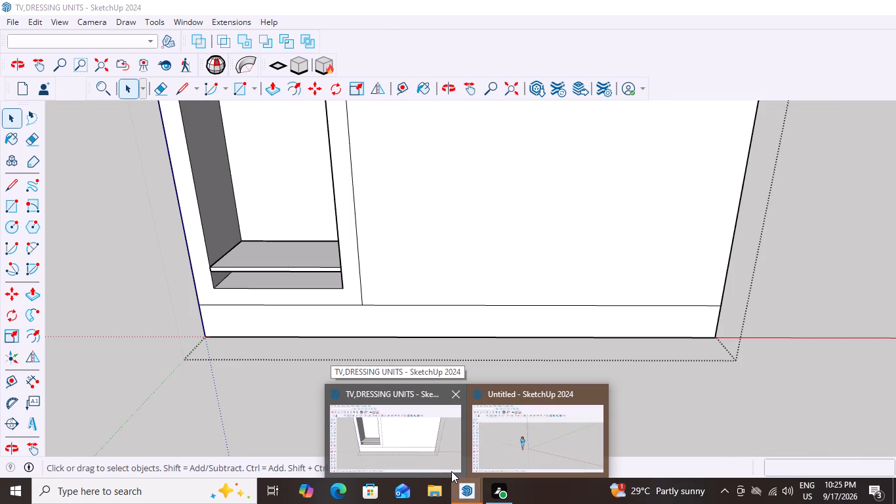
double_click(375, 439)
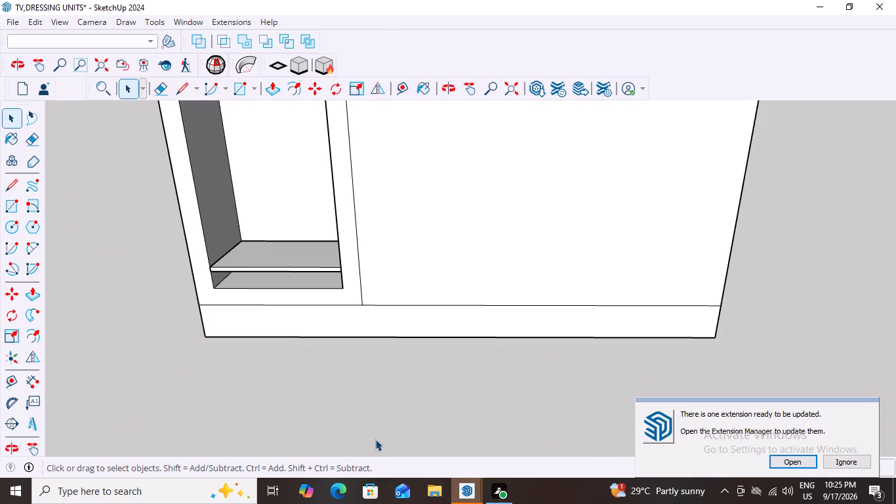
Dismiss the extension update notice without updating.
scroll(482, 331, "down", 7)
scroll(551, 329, "down", 4)
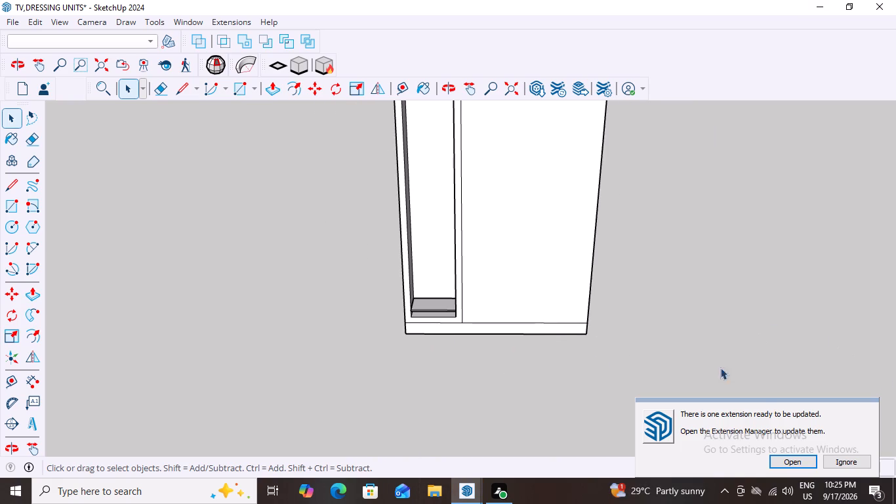
left_click(853, 461)
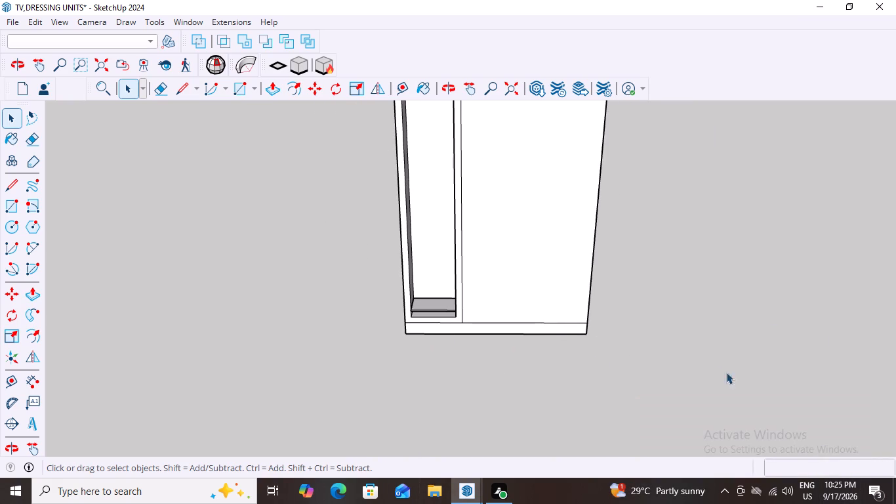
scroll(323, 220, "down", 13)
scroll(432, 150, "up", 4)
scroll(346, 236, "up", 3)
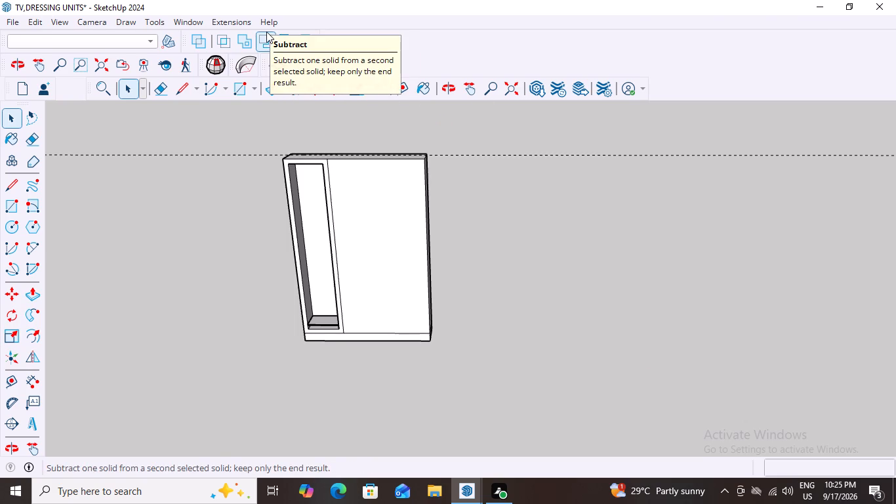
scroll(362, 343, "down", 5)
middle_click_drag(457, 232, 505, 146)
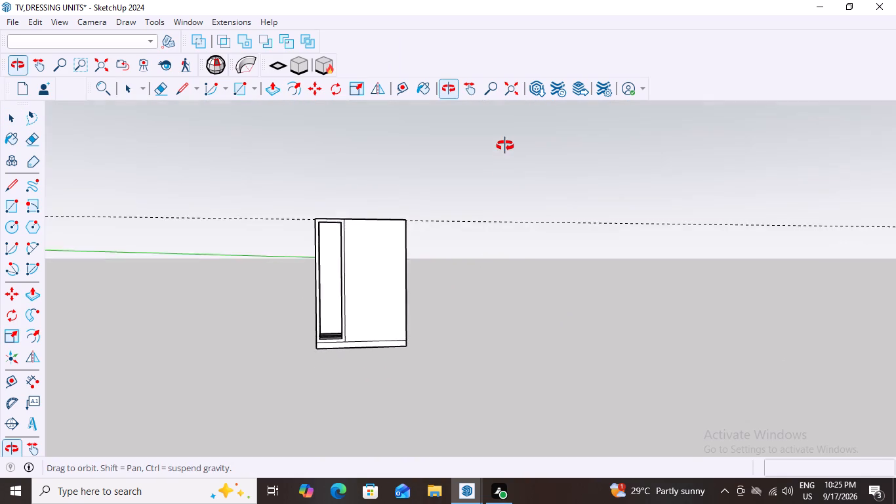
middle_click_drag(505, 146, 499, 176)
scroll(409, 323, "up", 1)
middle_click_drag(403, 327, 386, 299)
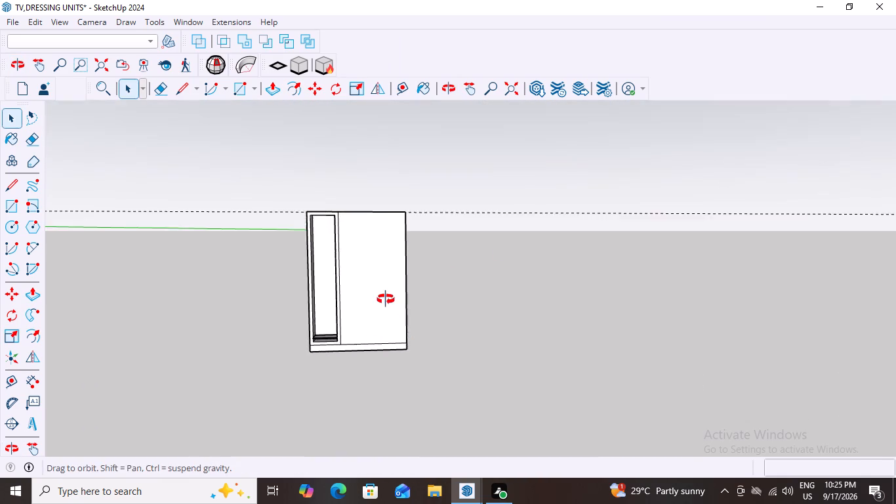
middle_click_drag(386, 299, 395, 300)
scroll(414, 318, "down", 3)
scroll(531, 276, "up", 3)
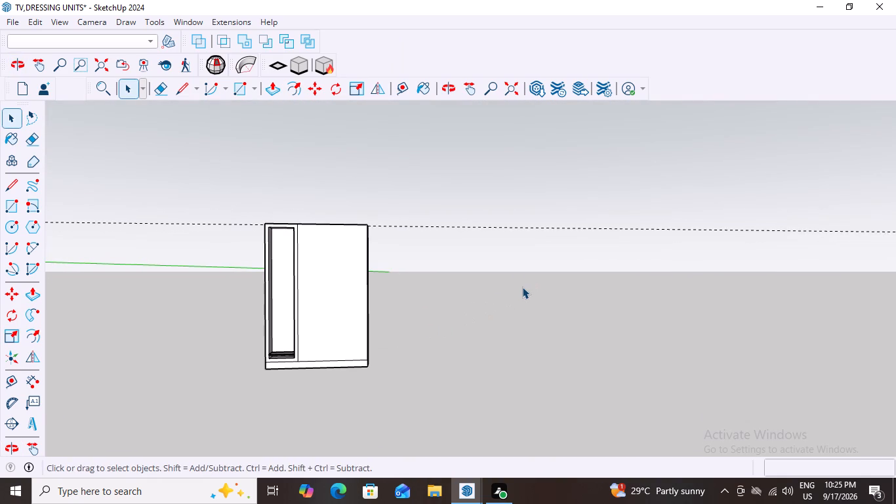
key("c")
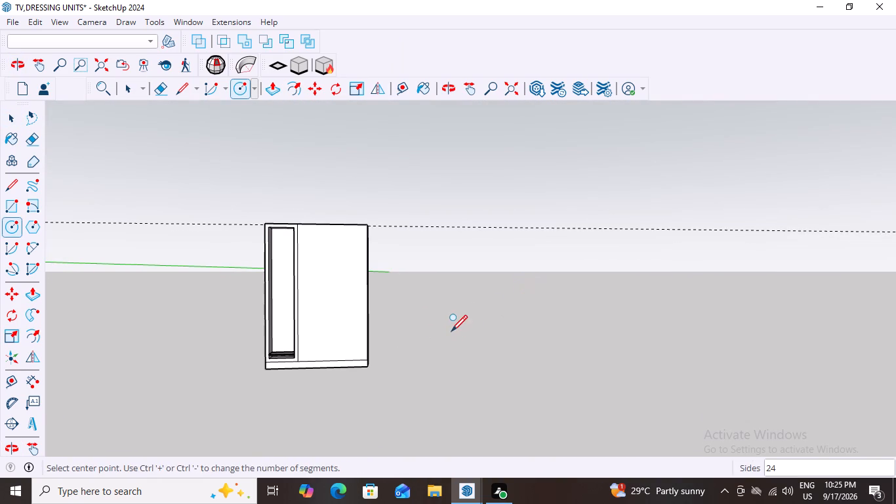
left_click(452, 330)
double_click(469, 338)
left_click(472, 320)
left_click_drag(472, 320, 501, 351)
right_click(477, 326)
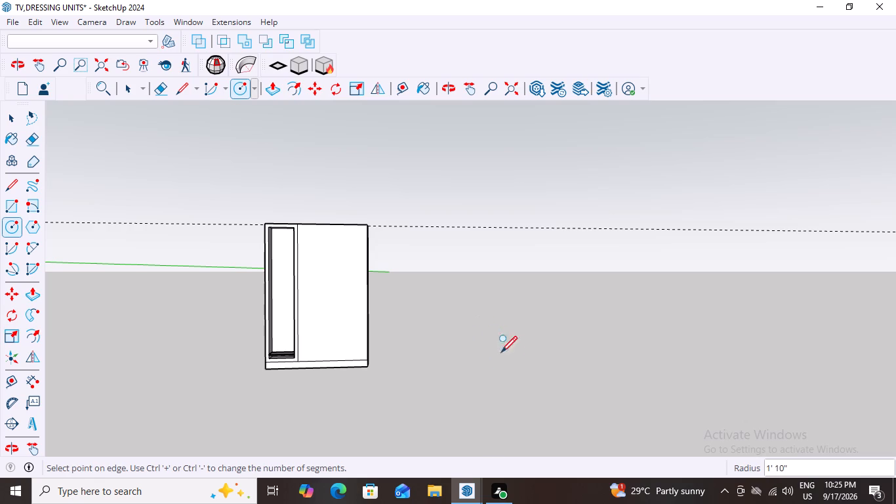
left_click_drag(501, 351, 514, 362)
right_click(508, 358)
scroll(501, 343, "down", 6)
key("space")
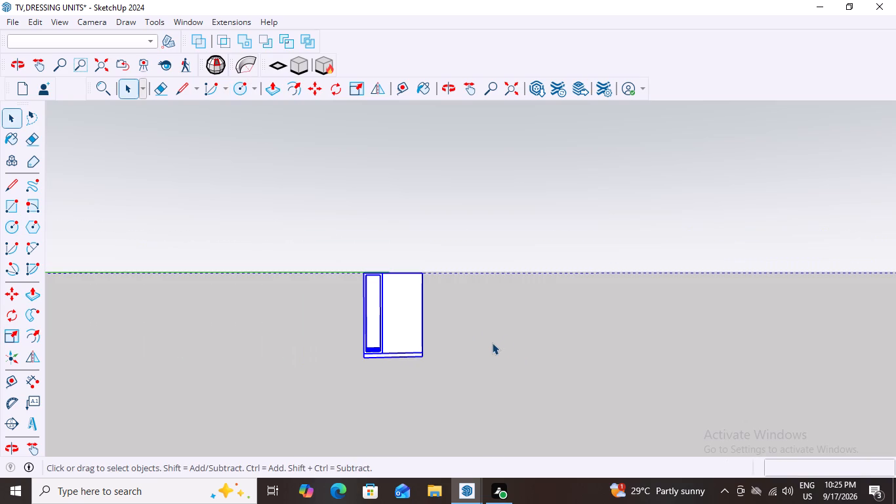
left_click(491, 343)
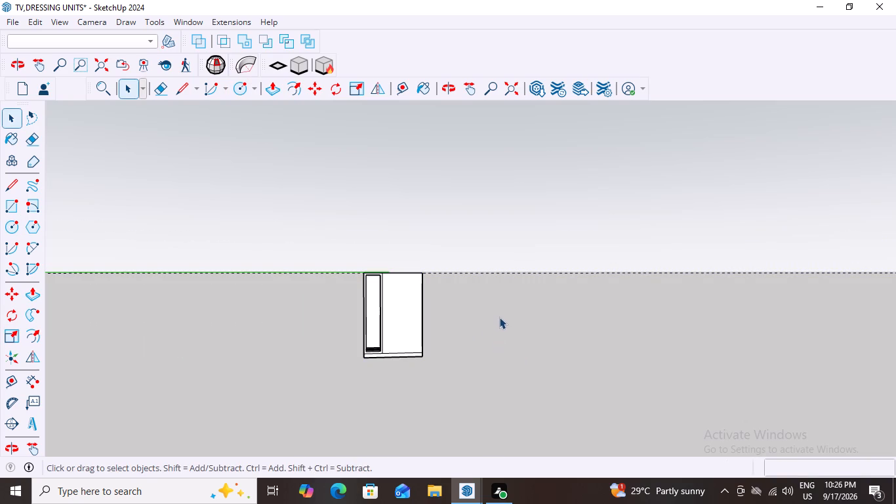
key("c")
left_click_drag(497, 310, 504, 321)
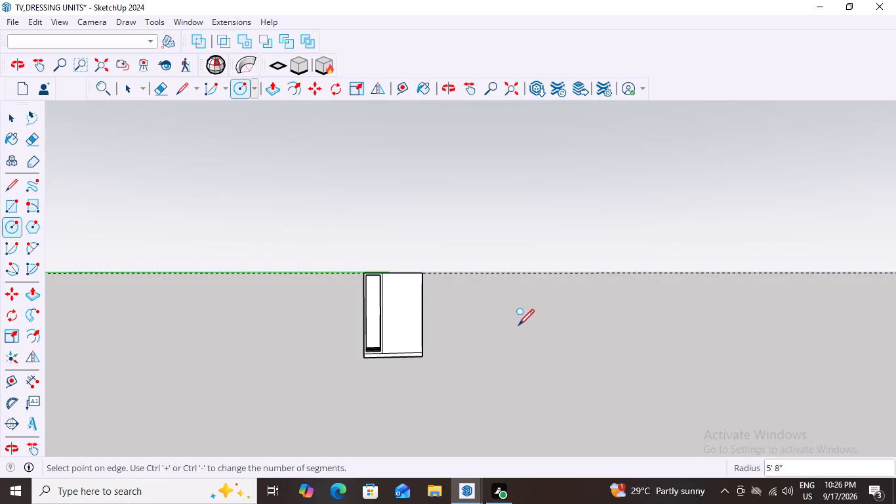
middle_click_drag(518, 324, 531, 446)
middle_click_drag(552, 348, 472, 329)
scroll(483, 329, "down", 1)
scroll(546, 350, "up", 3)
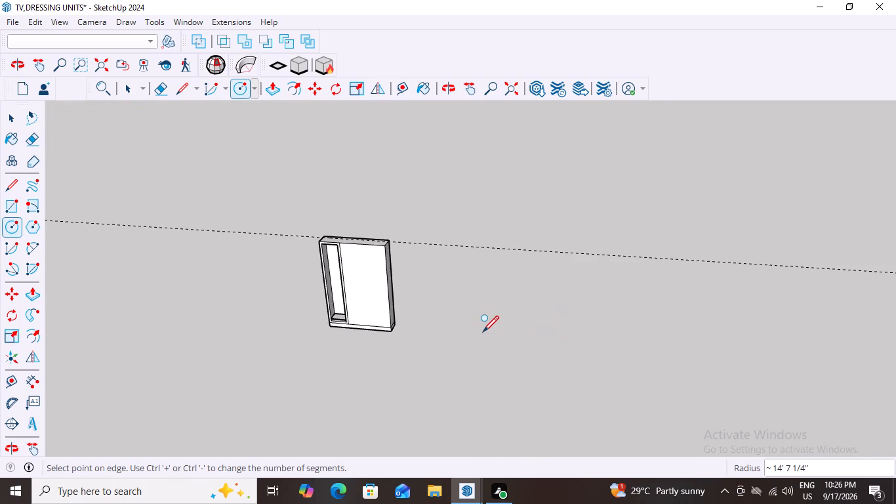
Draw five freehand circles, some overlapping, on the ground beside the cabinet unit, the third about 2' 8" in radius.
key("c")
left_click_drag(483, 297, 495, 309)
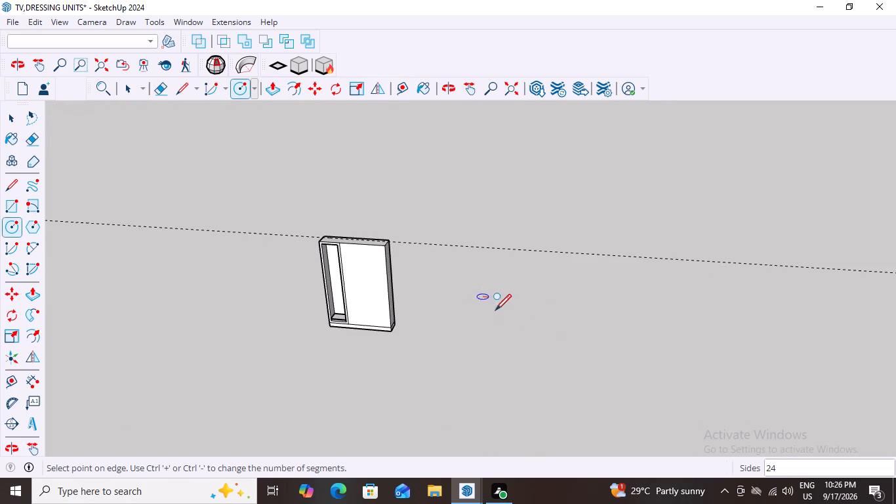
left_click_drag(495, 309, 490, 303)
left_click(499, 306)
left_click(544, 290)
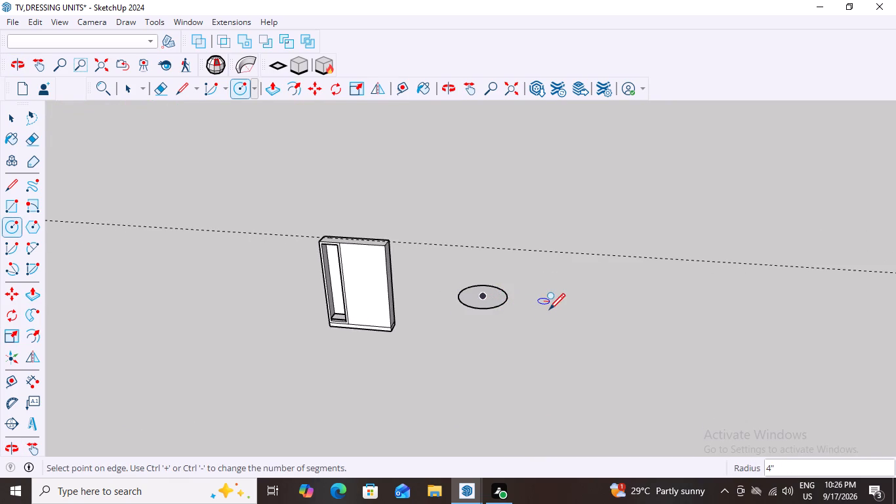
left_click(556, 316)
left_click(579, 294)
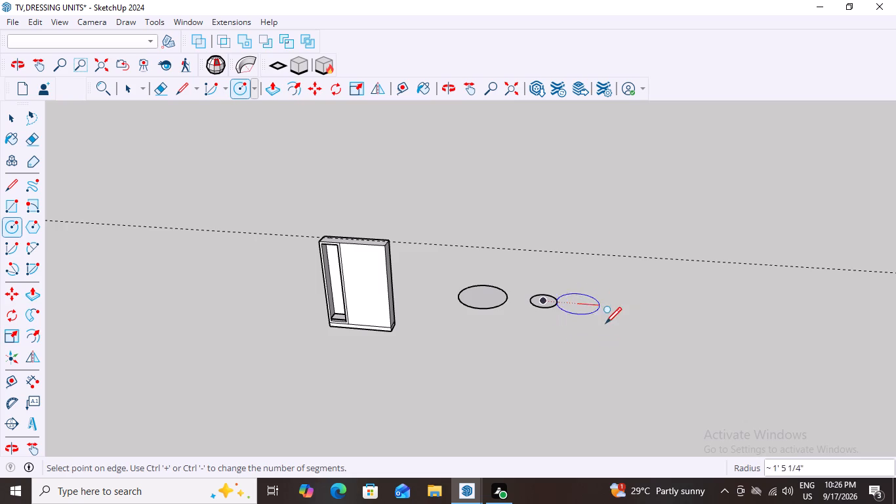
left_click(608, 325)
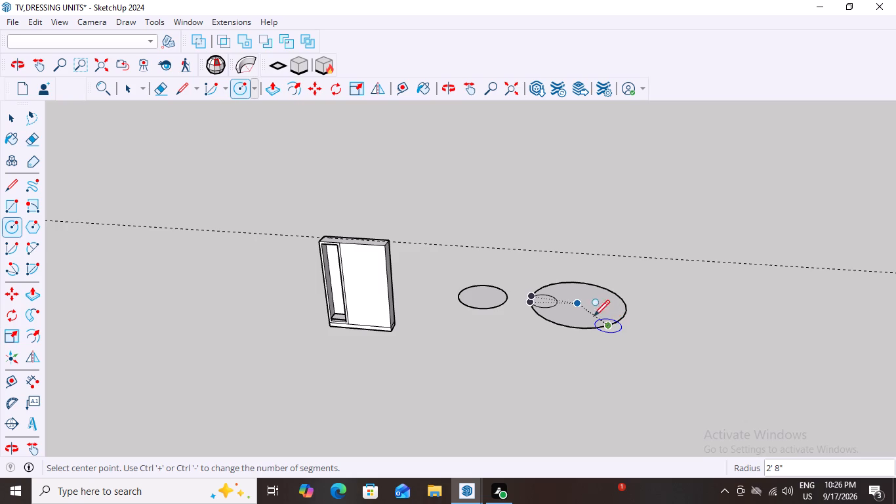
left_click(522, 320)
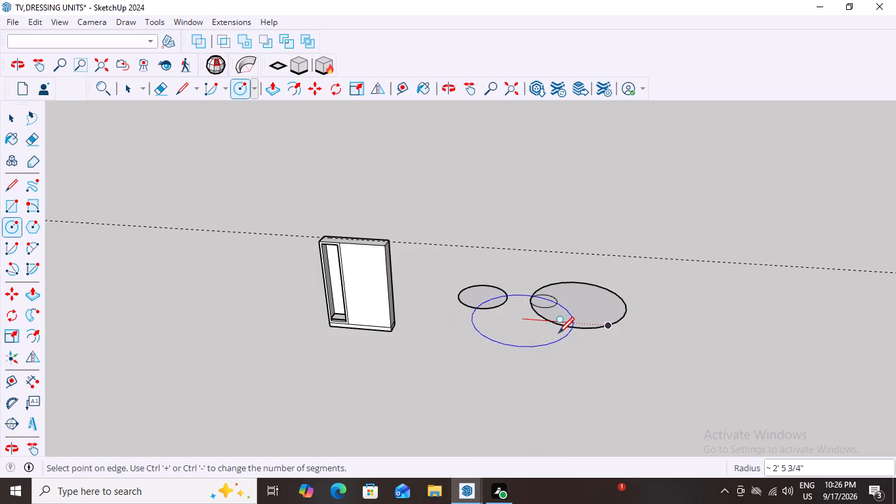
left_click(553, 333)
left_click(585, 307)
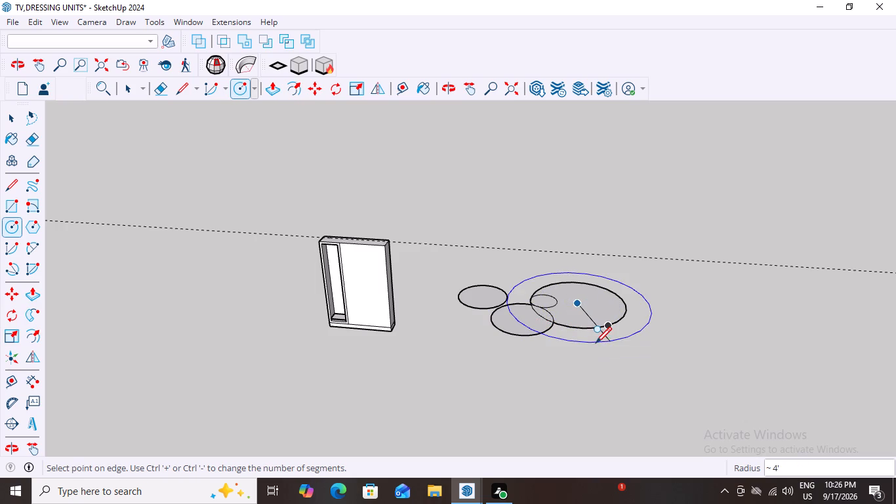
left_click(592, 335)
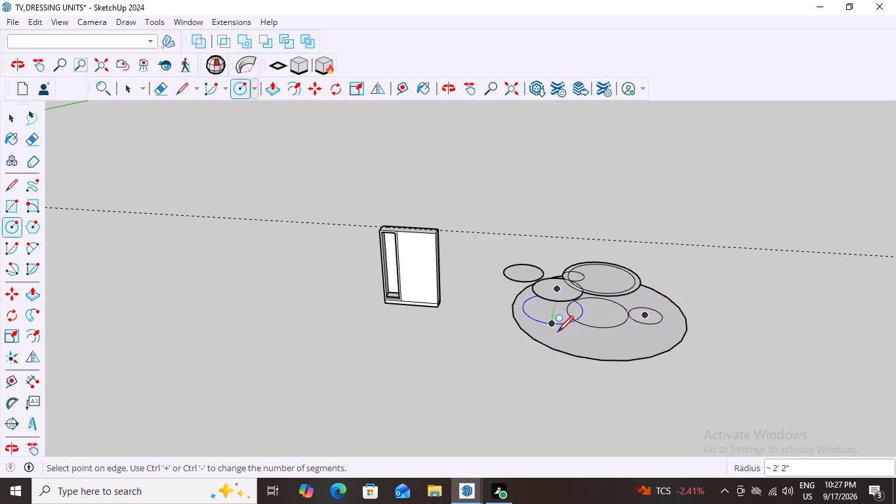
Draw circles of about 2' 2", 1' 11" and 1' 1" radius inside the large ground circle.
left_click(558, 331)
left_click(582, 335)
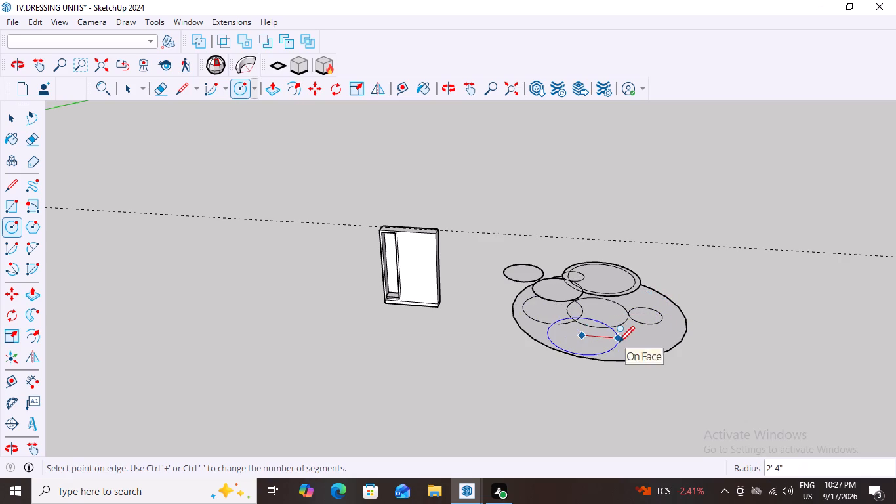
left_click(612, 342)
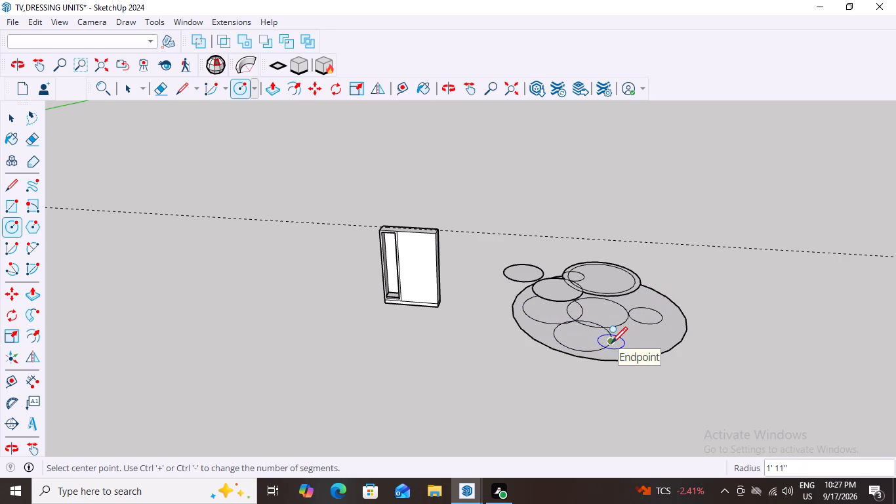
scroll(611, 342, "down", 2)
scroll(600, 387, "up", 2)
scroll(682, 358, "up", 4)
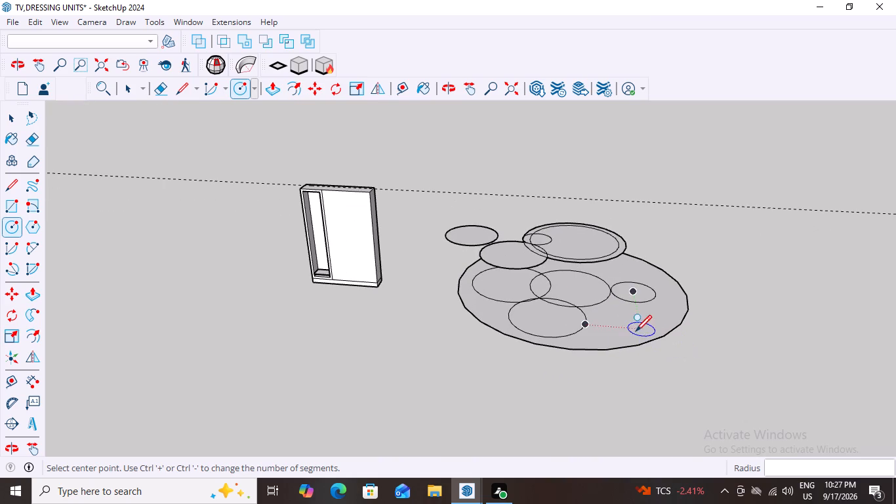
left_click(600, 321)
left_click(609, 324)
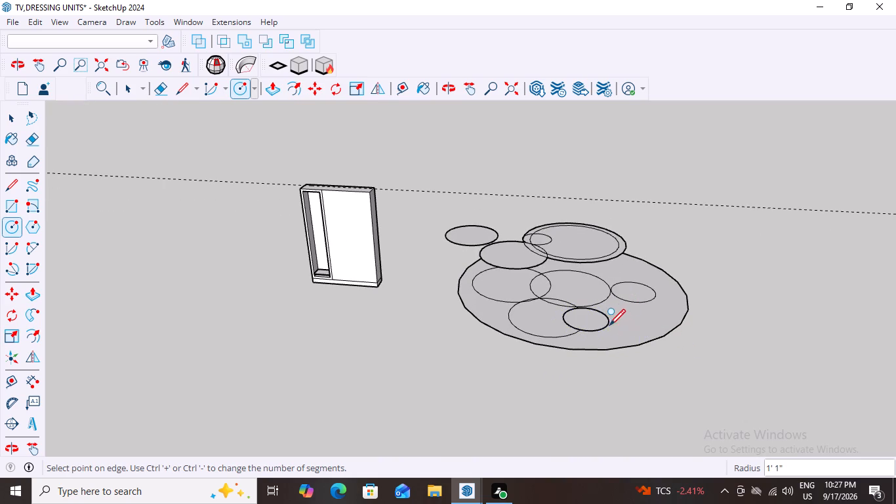
Draw five more circles inside the large ground circle, with radii of about 10", 1' 1", 1' 5", 10" and 1' 5".
double_click(616, 310)
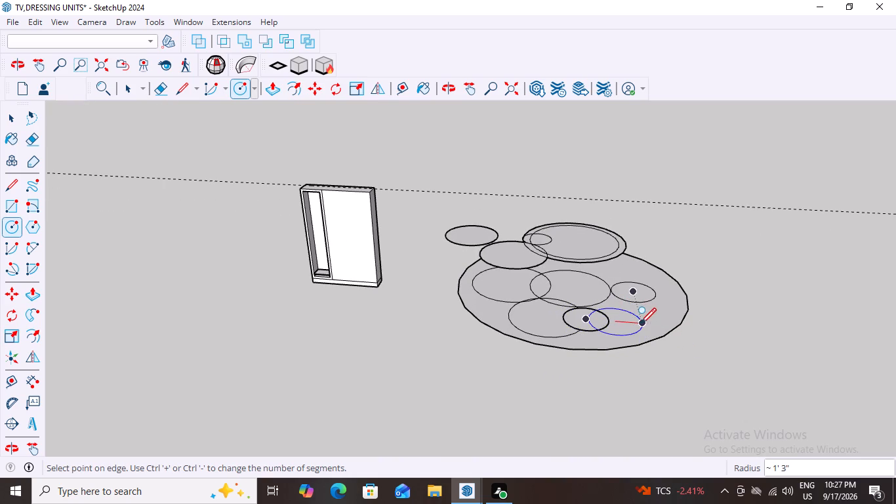
double_click(633, 321)
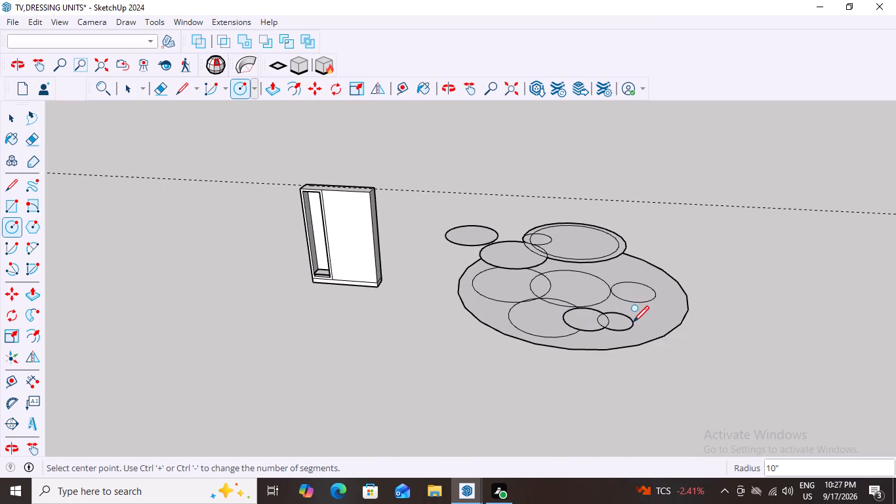
left_click(594, 337)
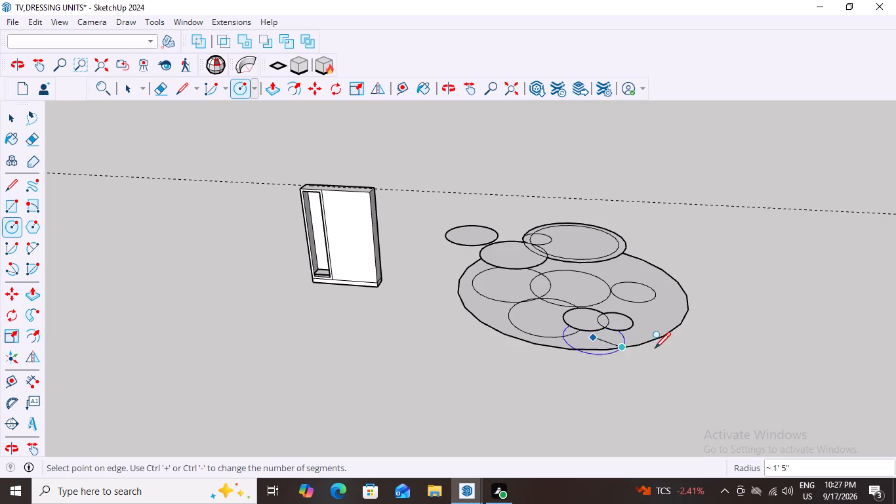
left_click(609, 346)
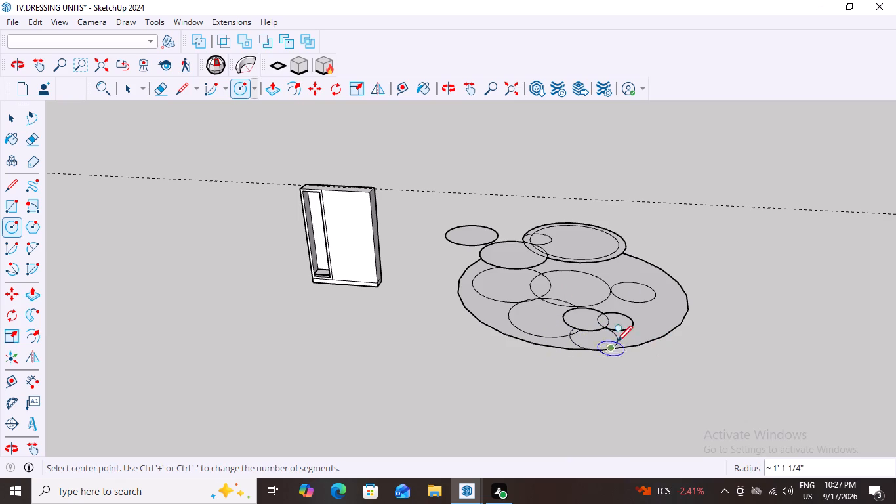
left_click(635, 312)
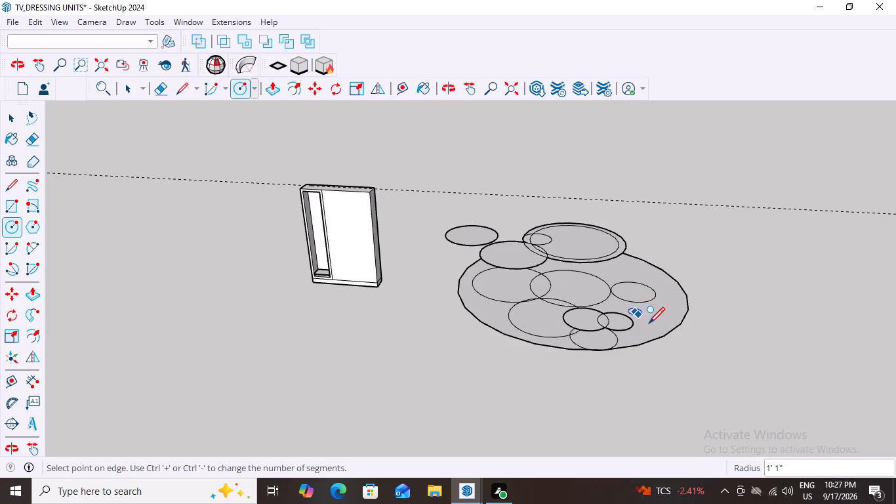
left_click(653, 325)
left_click(630, 337)
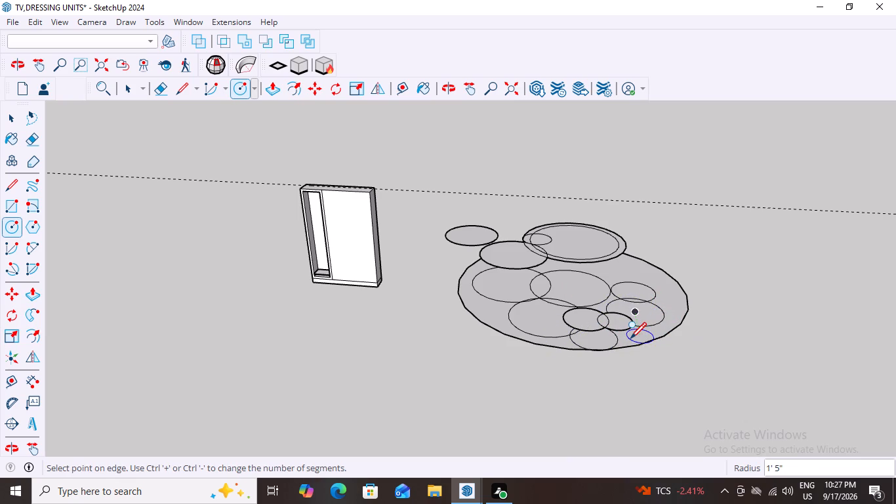
left_click(640, 345)
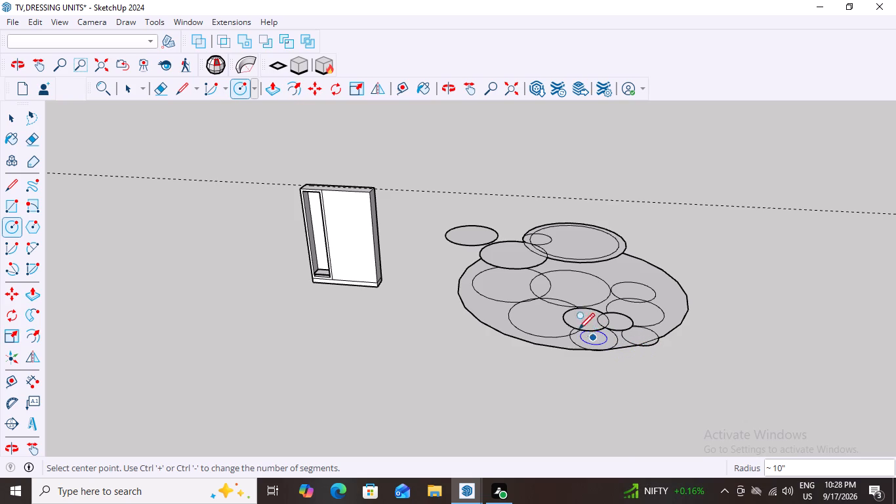
left_click(583, 298)
left_click(609, 308)
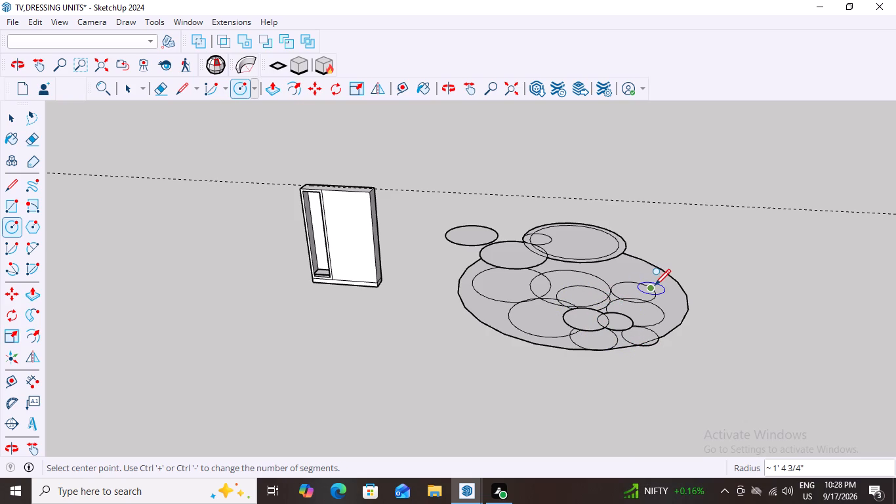
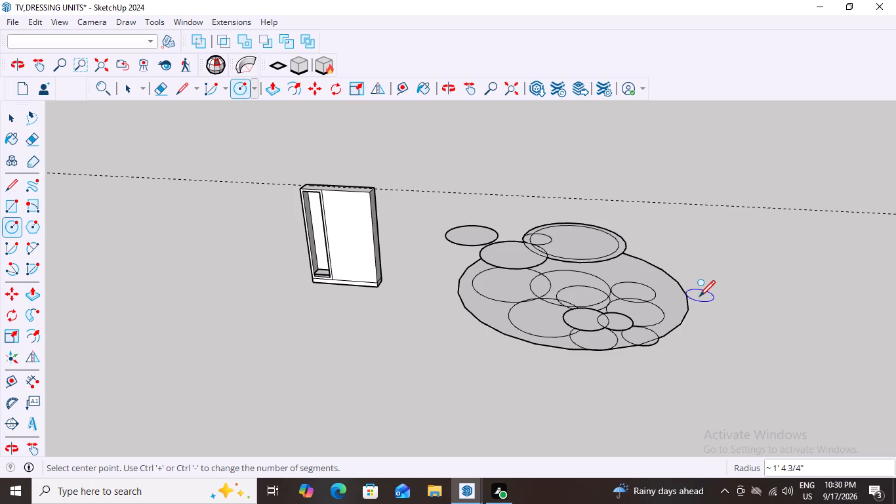
Draw four overlapping circles around the large ground circle's far side, the last three about 3' 4", 1' 9" and 1' 10" in radius.
scroll(672, 356, "down", 3)
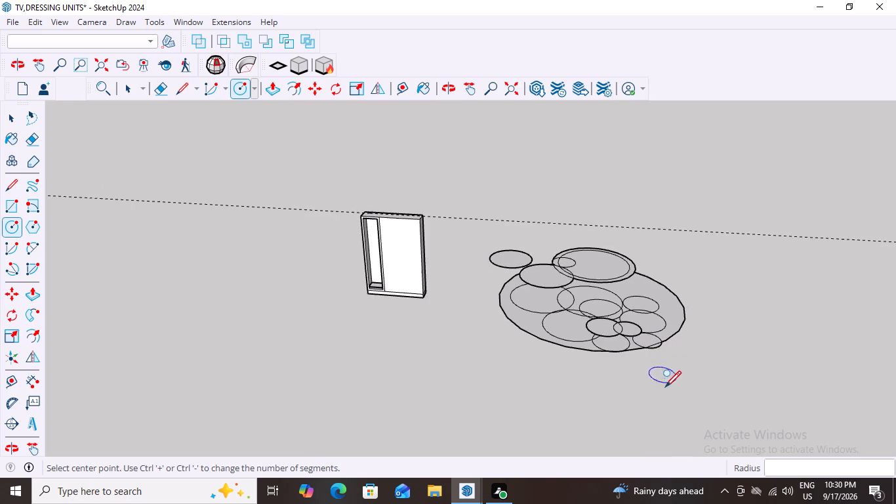
scroll(665, 386, "up", 3)
left_click(629, 265)
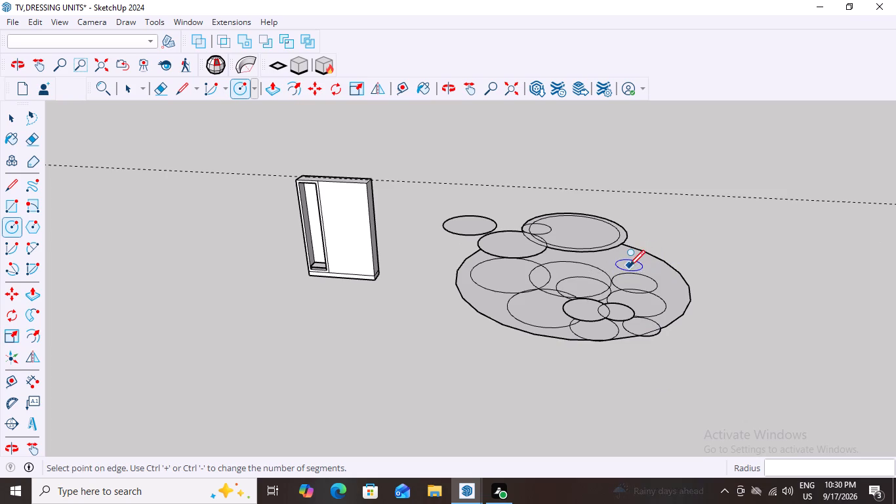
left_click(643, 271)
left_click(647, 234)
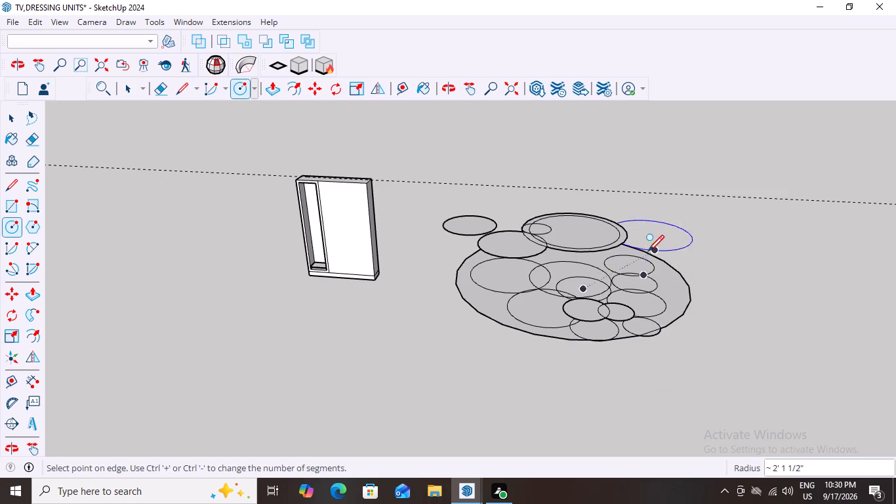
left_click(648, 249)
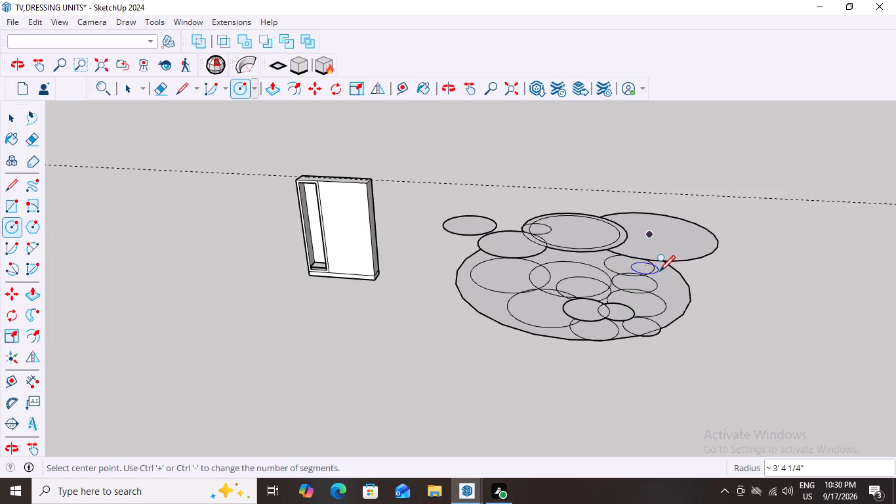
left_click(657, 270)
left_click(665, 282)
left_click(661, 291)
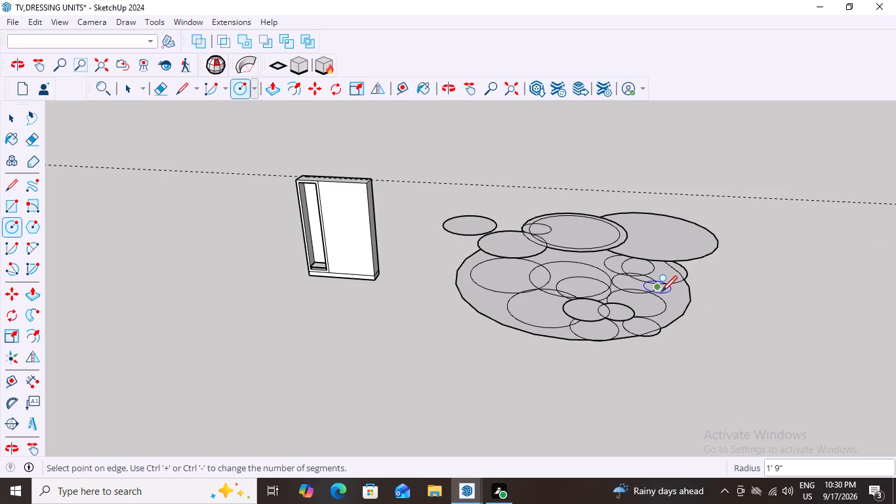
left_click(668, 301)
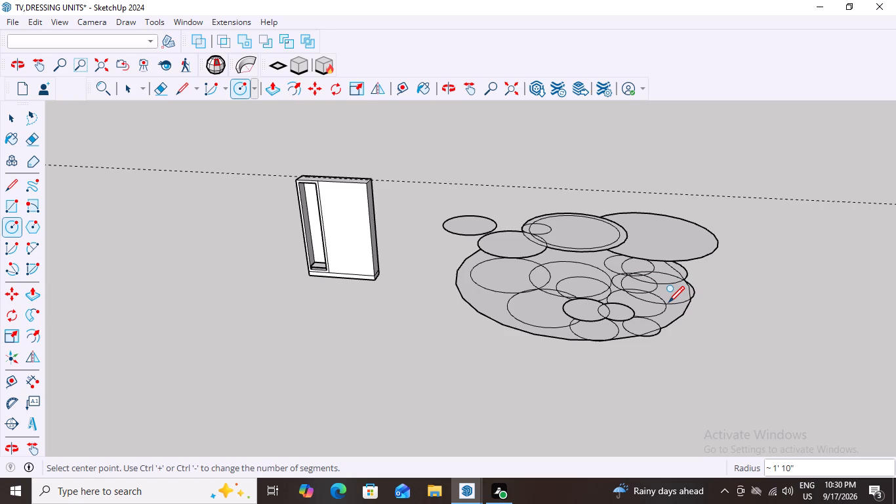
Draw two circles of about 1' 7" and 1' 4" radius along the large ground circle's edge nearer the cabinet unit.
left_click(537, 329)
left_click(554, 343)
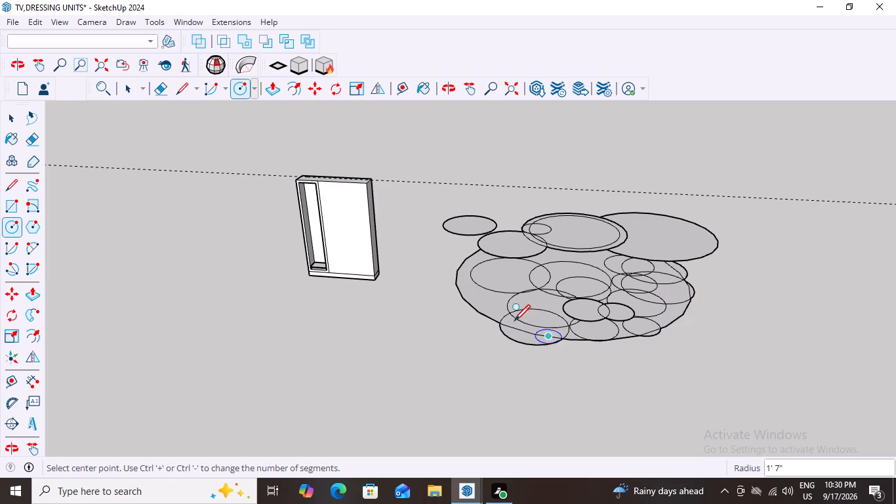
left_click(491, 292)
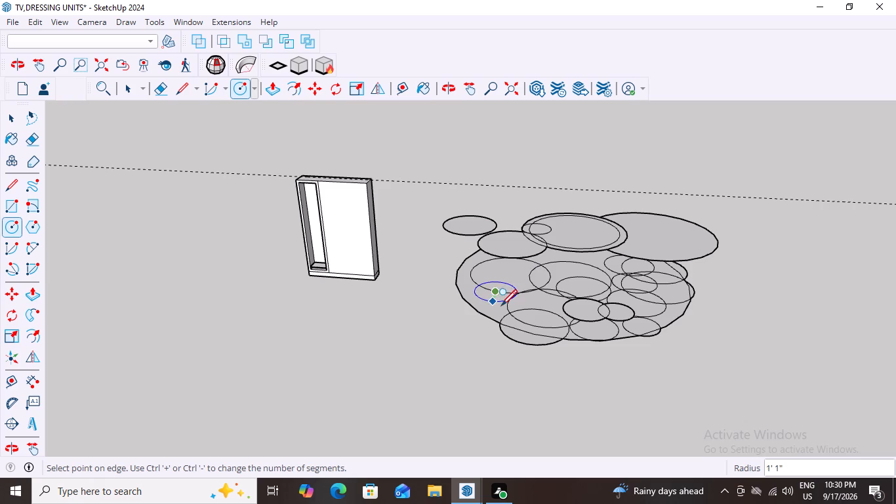
left_click(502, 306)
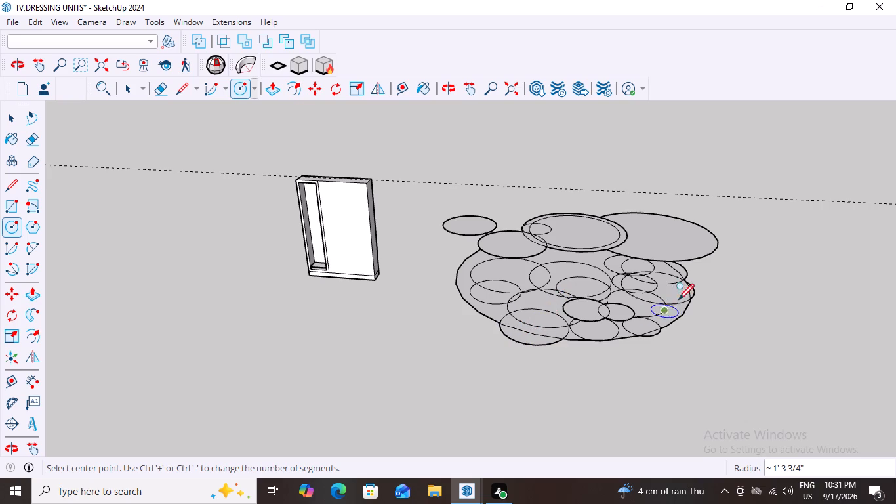
Draw a circle of about 4' 7" radius overlapping the group, with circles of about 2' 4 1/2", 11" and 1' 11" radius inside it.
left_click(695, 274)
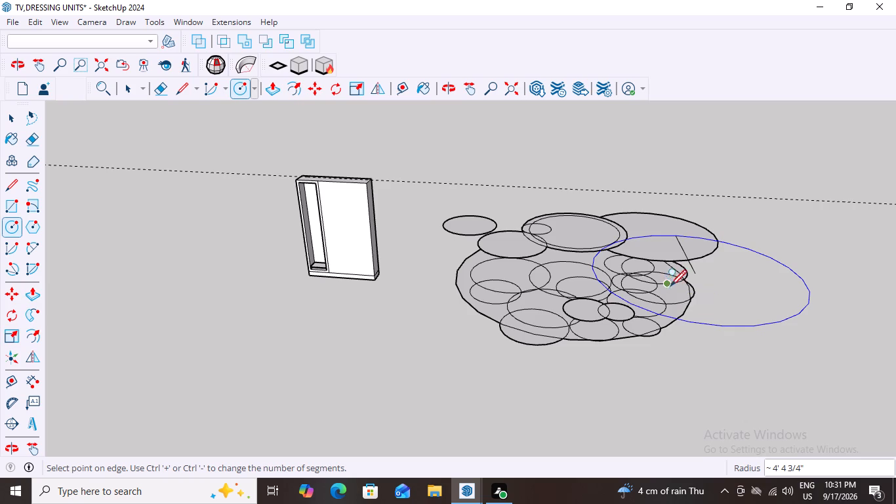
left_click(674, 280)
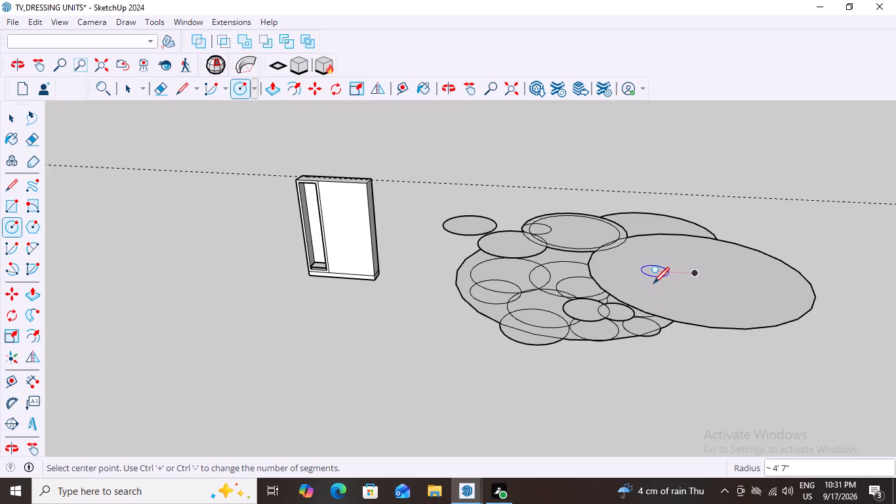
left_click(651, 282)
left_click(652, 295)
left_click(685, 270)
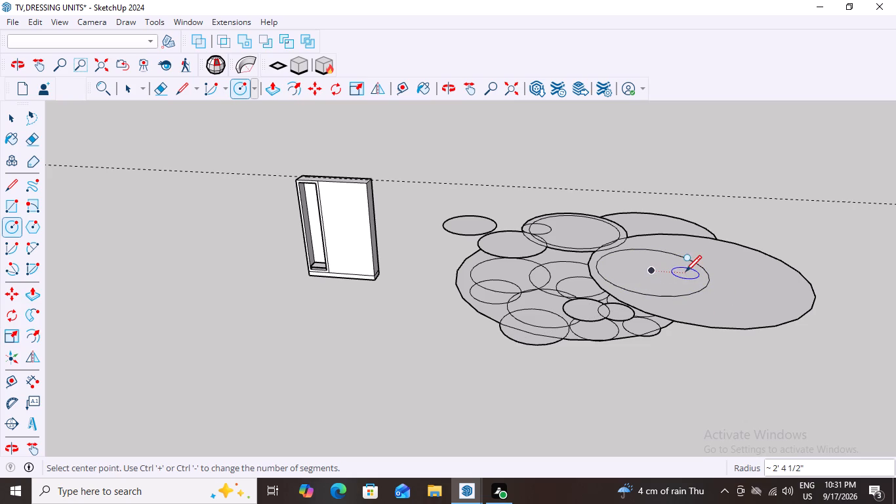
left_click(689, 285)
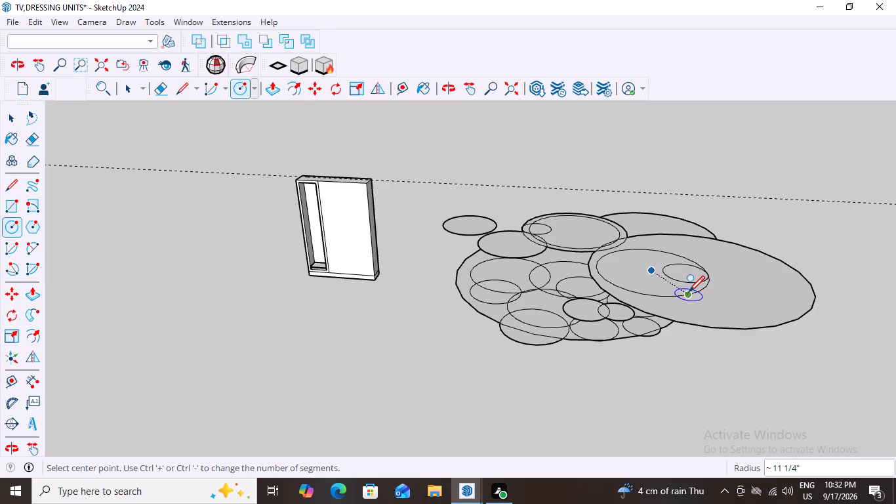
left_click(644, 278)
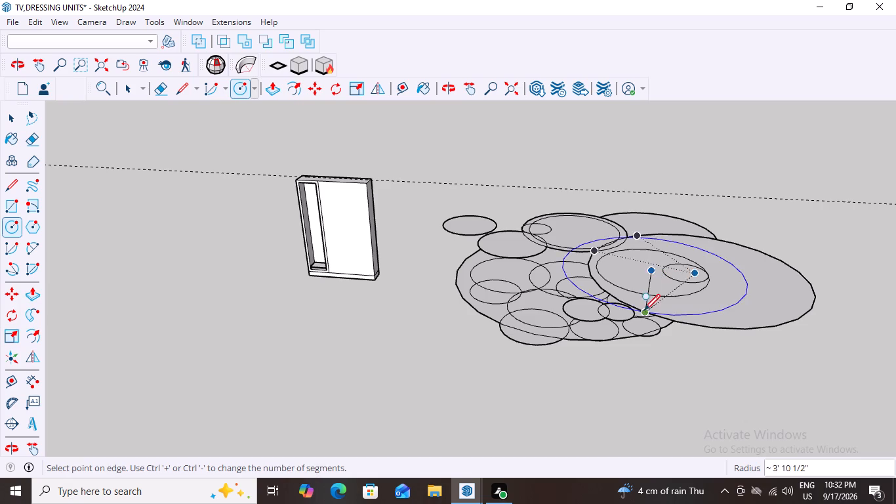
left_click(647, 290)
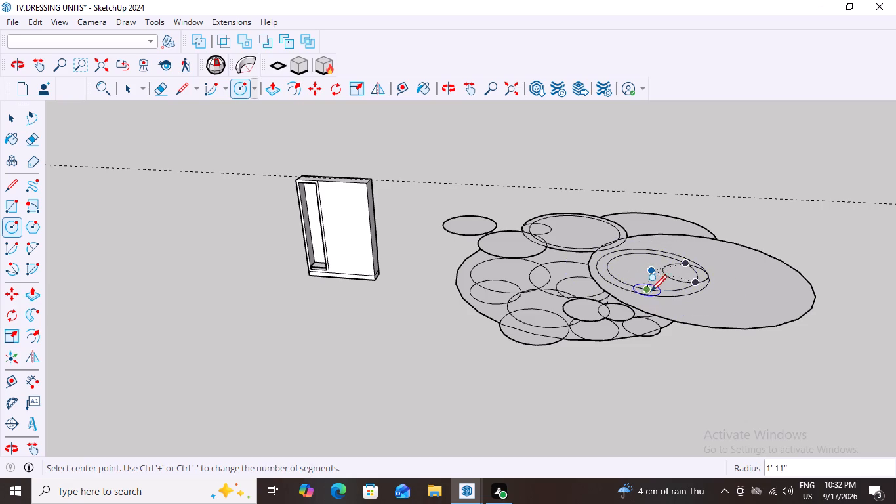
Draw five more small circles inside the new large overlapping circle, the third and fourth about 1' 1" and 4" in radius.
left_click(706, 268)
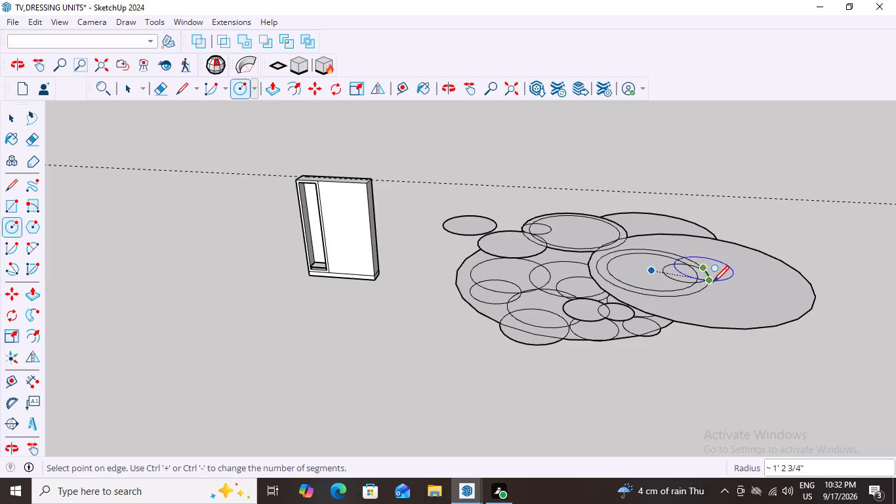
left_click(714, 281)
left_click(689, 297)
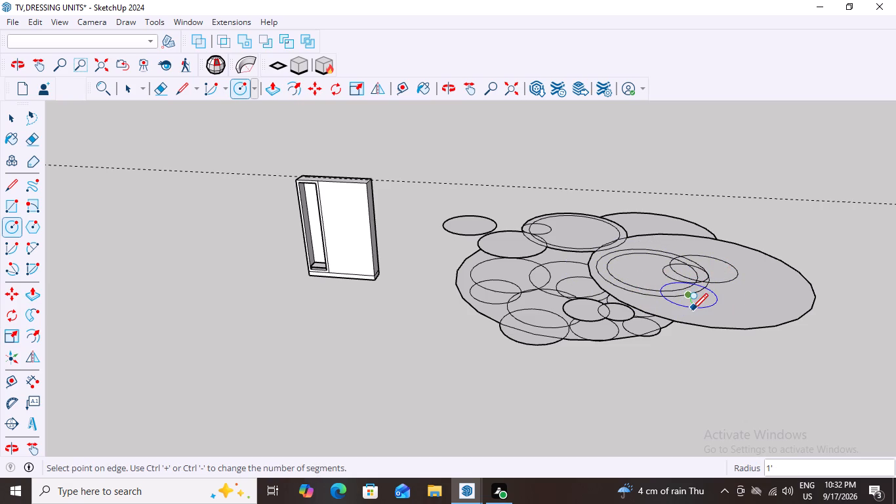
left_click(693, 309)
left_click(730, 292)
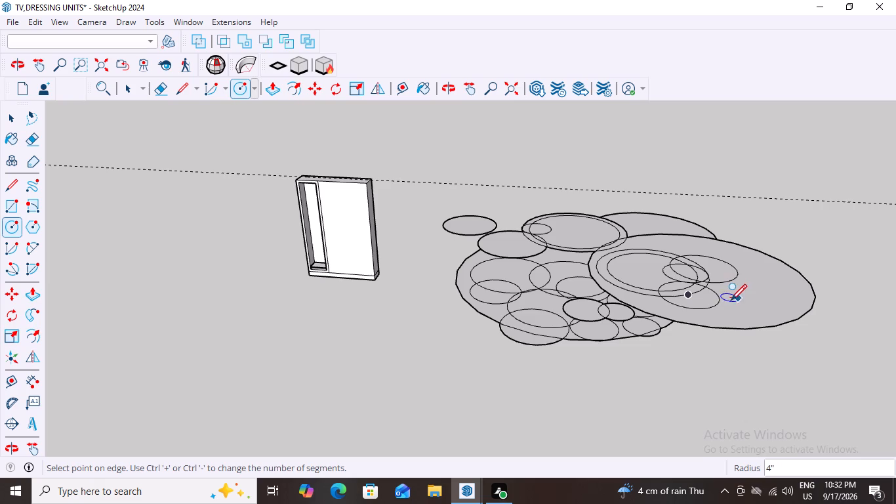
double_click(758, 296)
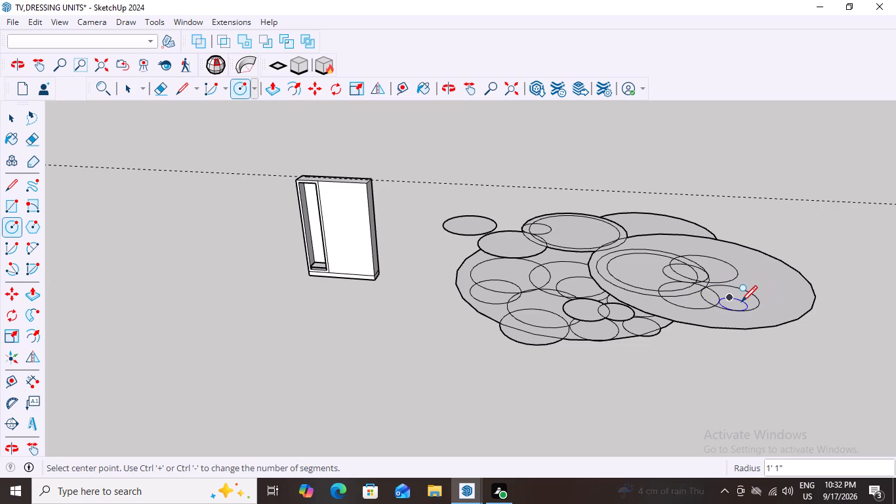
left_click(739, 256)
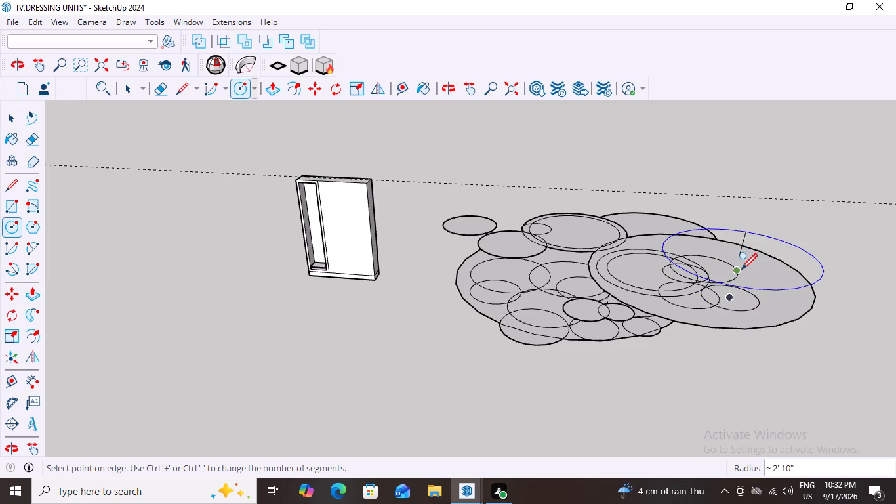
left_click(739, 264)
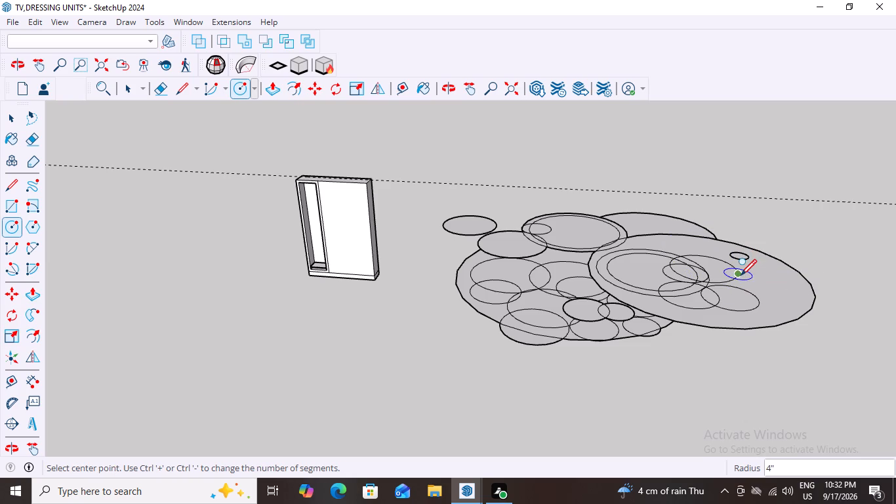
left_click(741, 274)
left_click(754, 283)
right_click(754, 283)
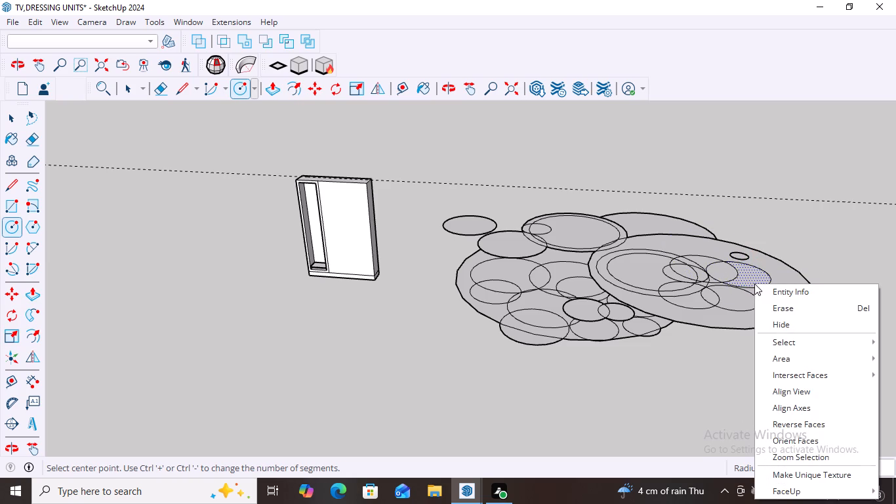
Draw a circle of about 1' 9" radius on the overlapping circle's far edge and one of about 4" radius at its near edge.
left_click(754, 245)
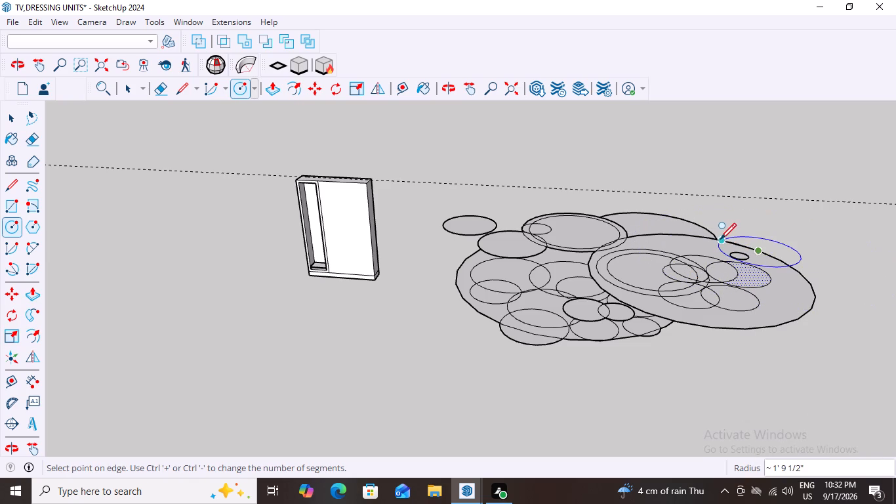
scroll(600, 352, "down", 6)
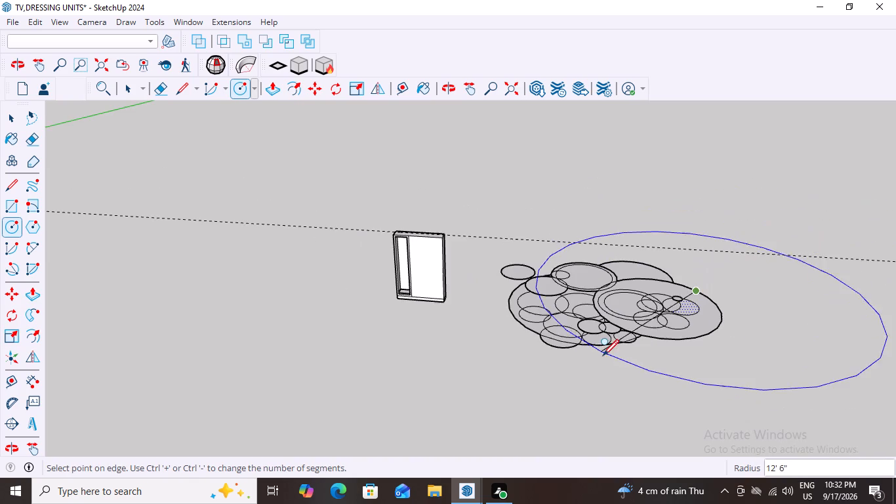
scroll(603, 354, "down", 1)
scroll(556, 365, "up", 4)
scroll(611, 329, "up", 4)
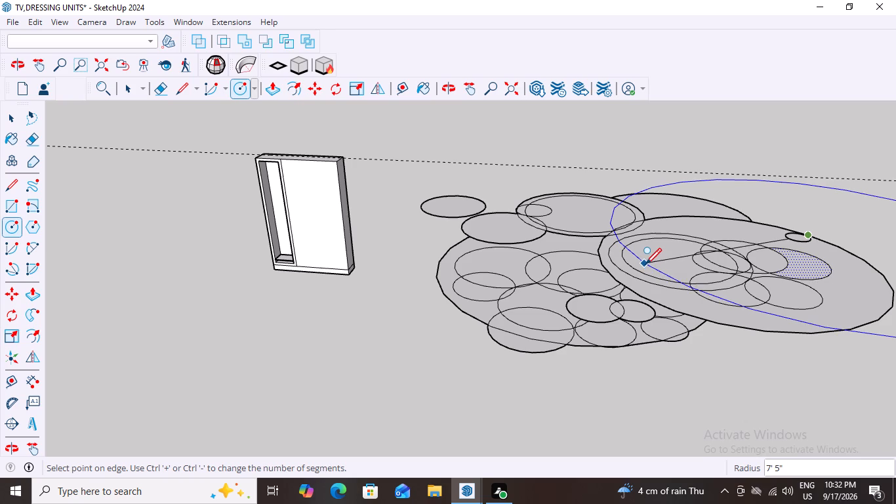
left_click(753, 234)
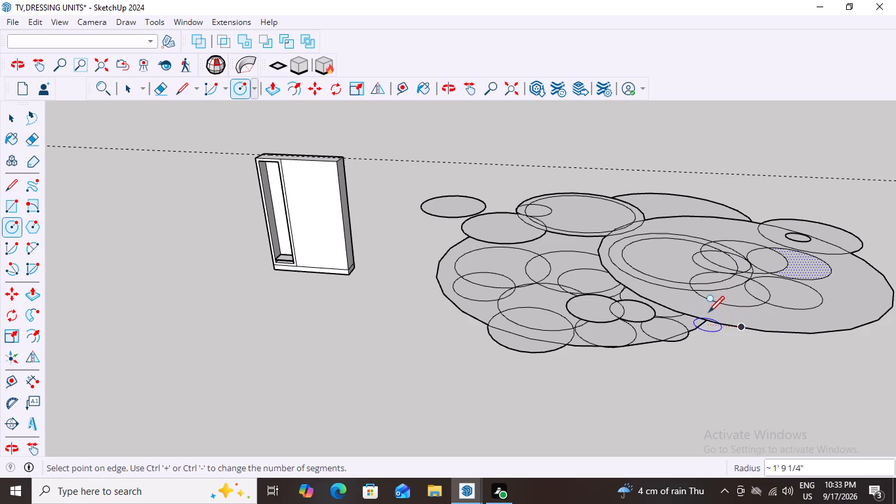
left_click(708, 311)
left_click(720, 325)
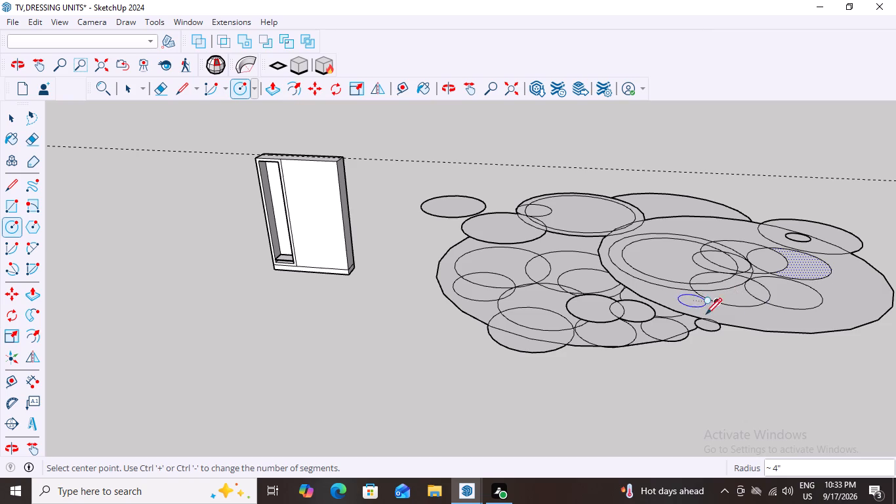
Start another circle just inside the near edge of the large overlapping circle.
scroll(651, 340, "down", 8)
scroll(703, 394, "up", 5)
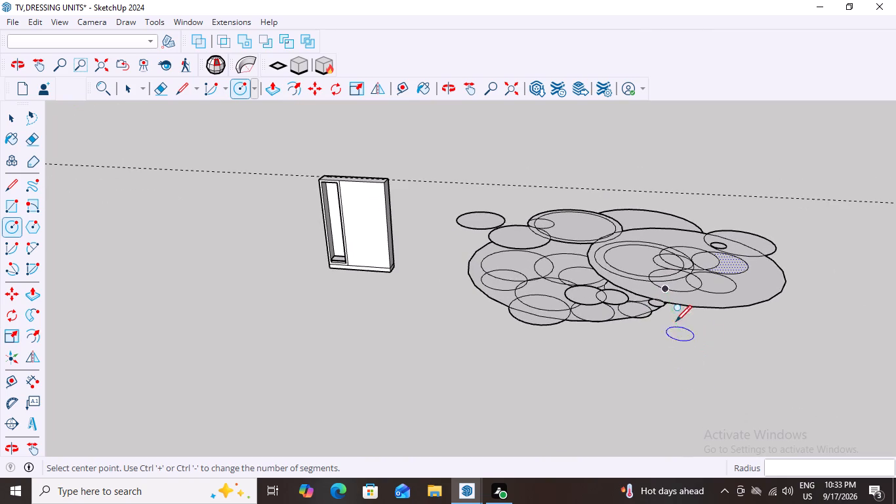
left_click(676, 299)
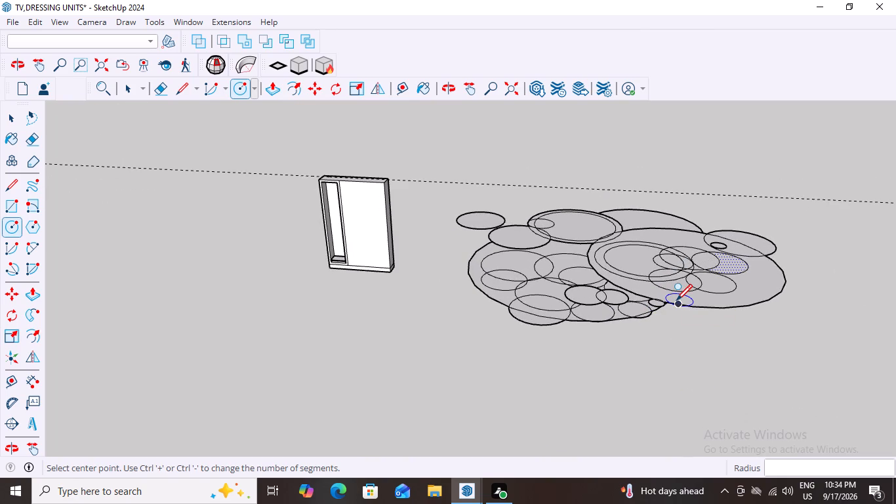
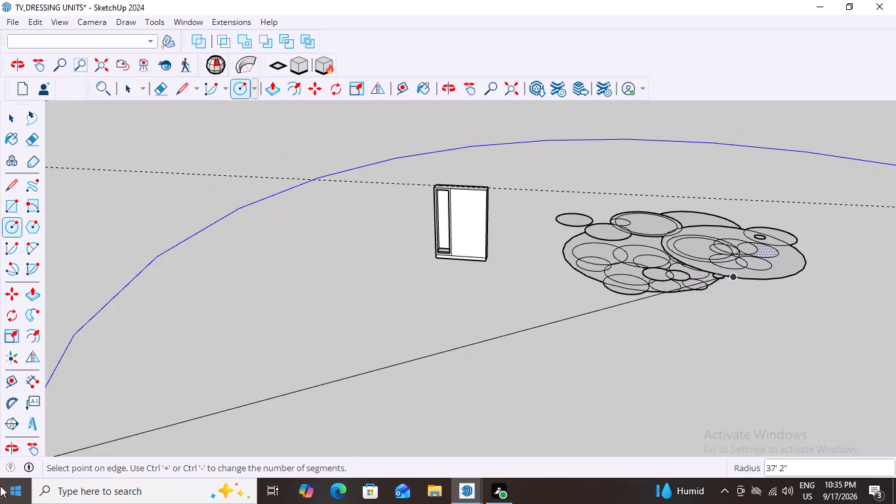
Finish the circle at the group's near edge, and draw two separate circles in front of the group, about 1' 7" and 1' 9" in radius.
scroll(3, 490, "down", 4)
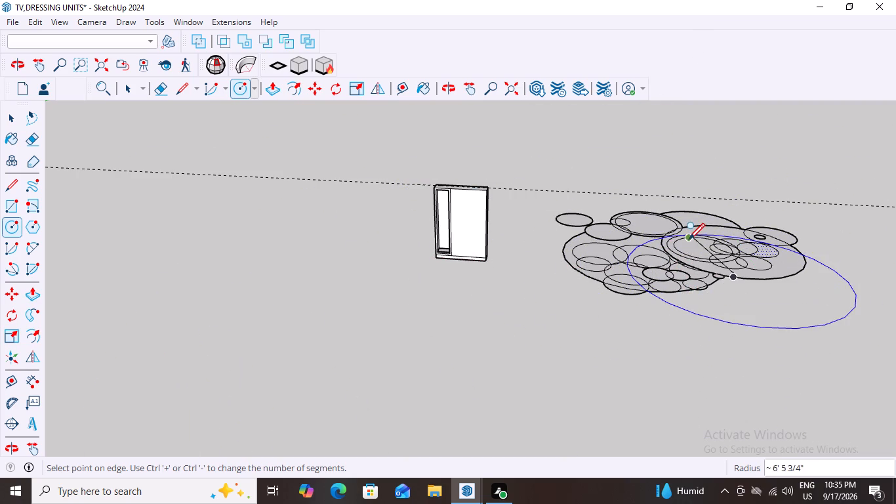
left_click(694, 262)
left_click(679, 309)
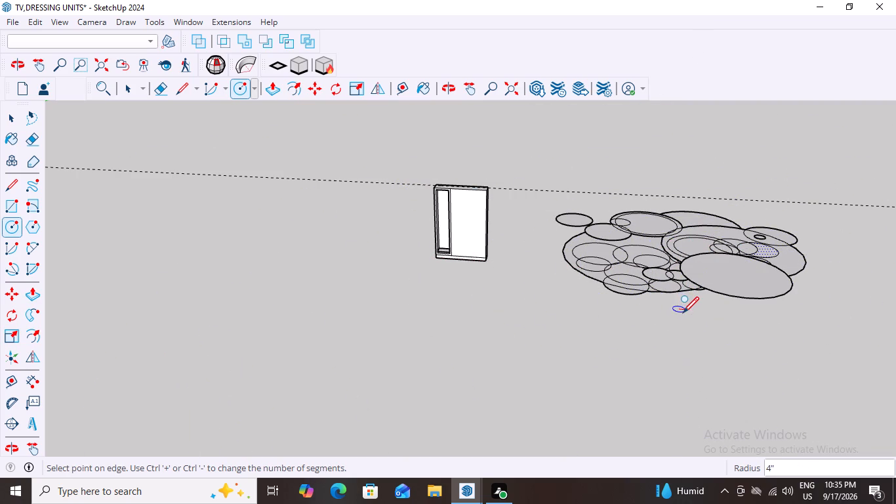
left_click(685, 324)
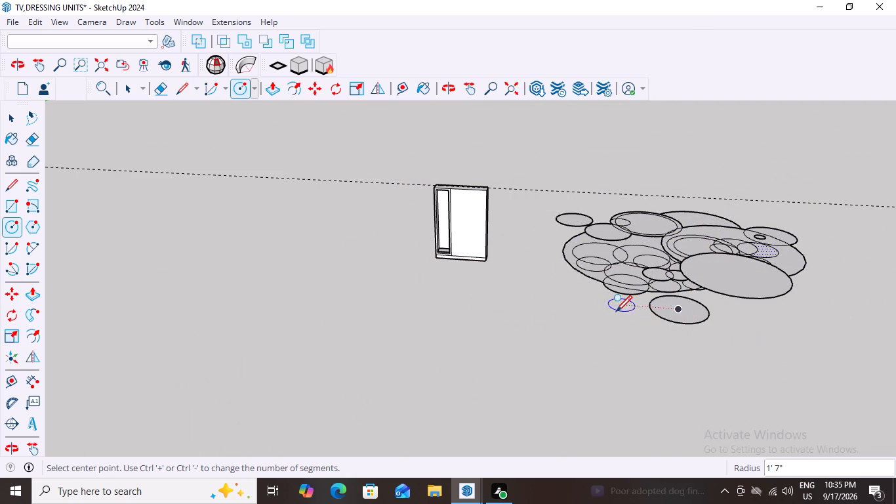
left_click(616, 310)
left_click(624, 320)
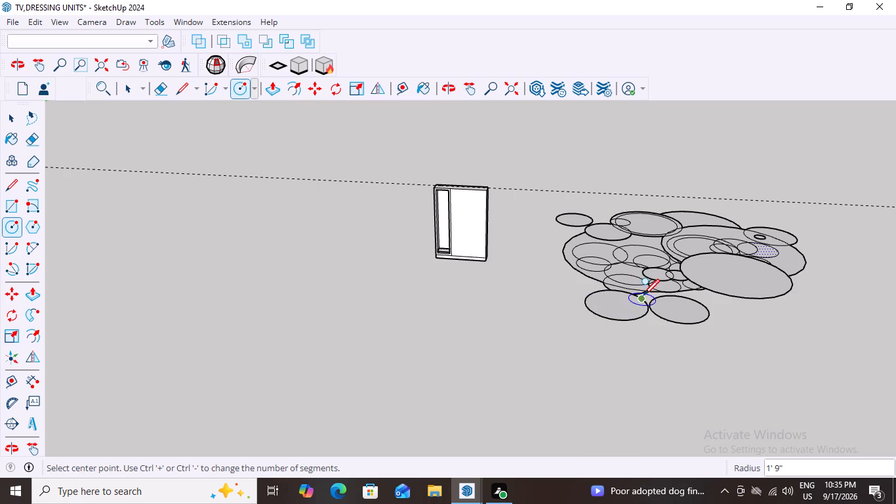
Draw two large circles centred between the two new small circles, the second about 7' in radius.
double_click(644, 293)
left_click(648, 299)
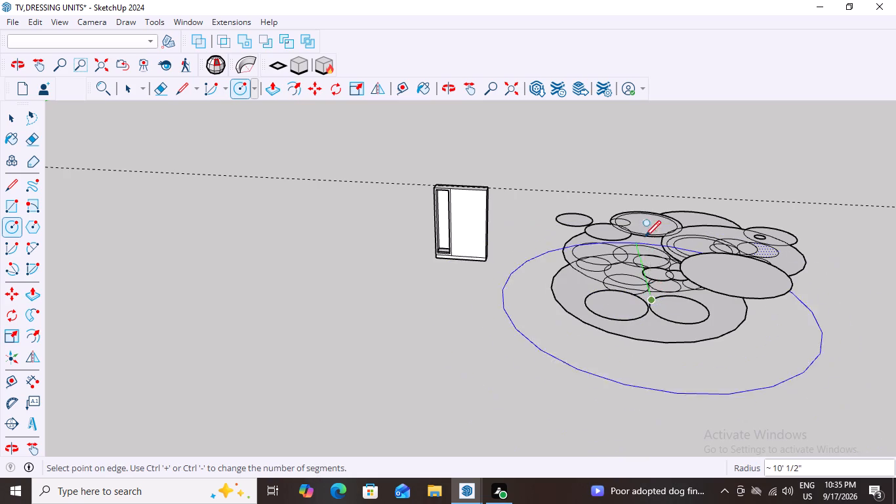
left_click(659, 291)
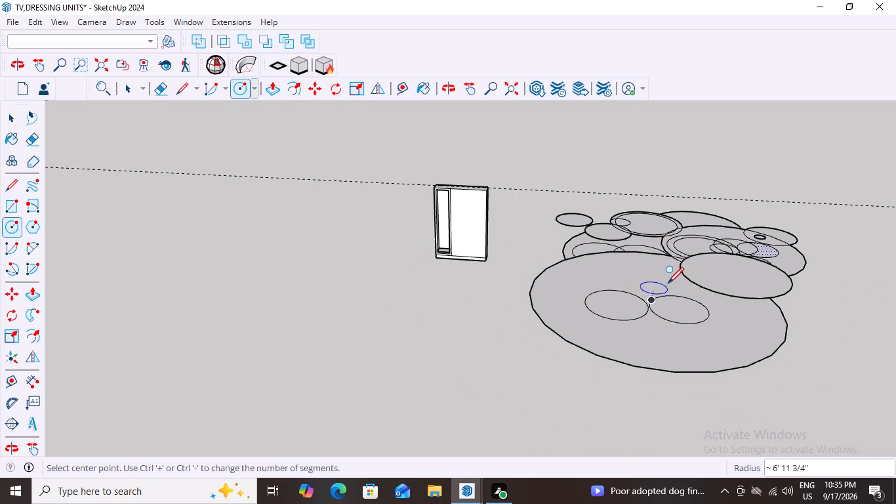
Draw three circles along the far side of the new large circle, about 2' 5", 1' 7" and 1' 8" in radius.
left_click(693, 253)
left_click(699, 267)
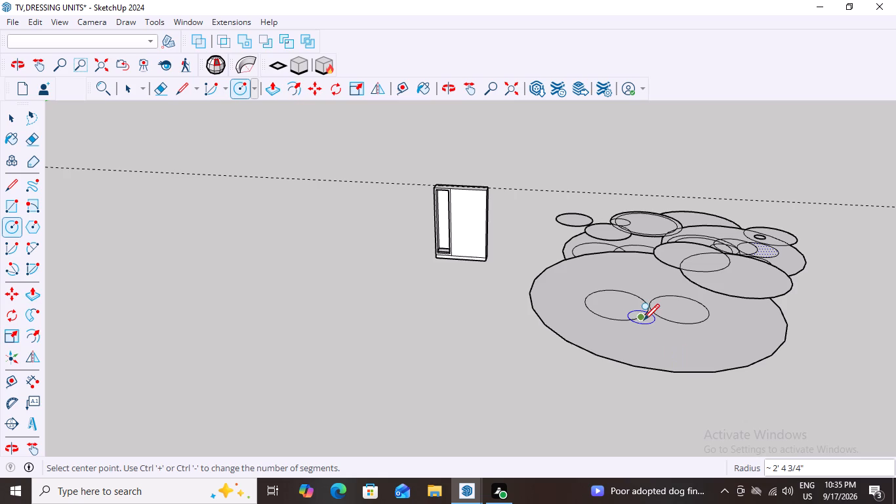
left_click(640, 273)
left_click(653, 280)
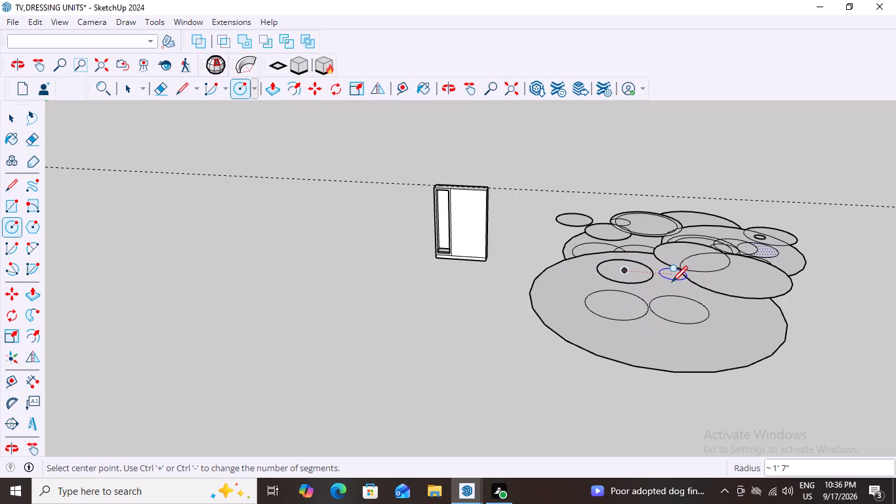
left_click(666, 275)
left_click(676, 291)
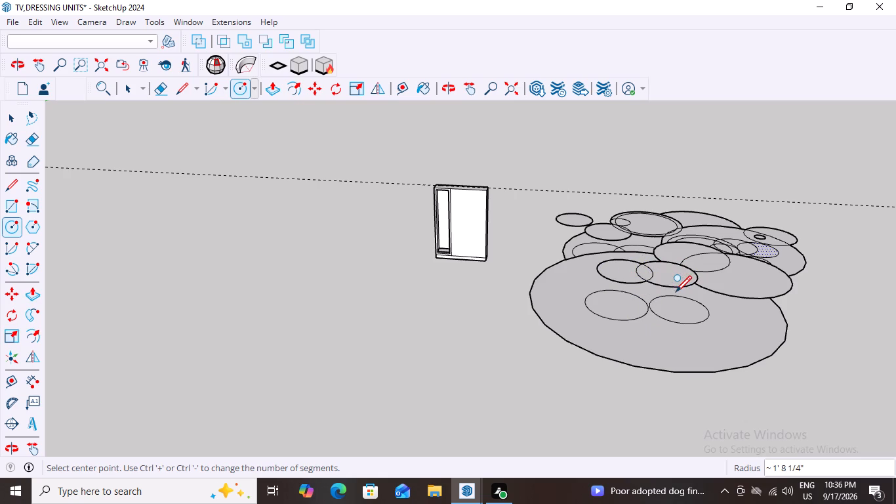
Draw two more circles overlapping the circle at the large circle's far edge, the larger about 3' 7" in radius.
double_click(754, 262)
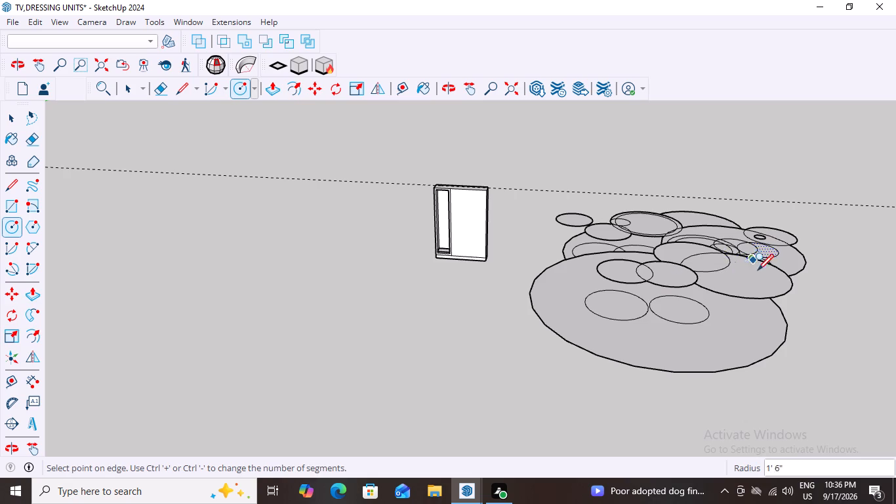
triple_click(758, 270)
left_click(734, 287)
right_click(734, 287)
left_click(734, 287)
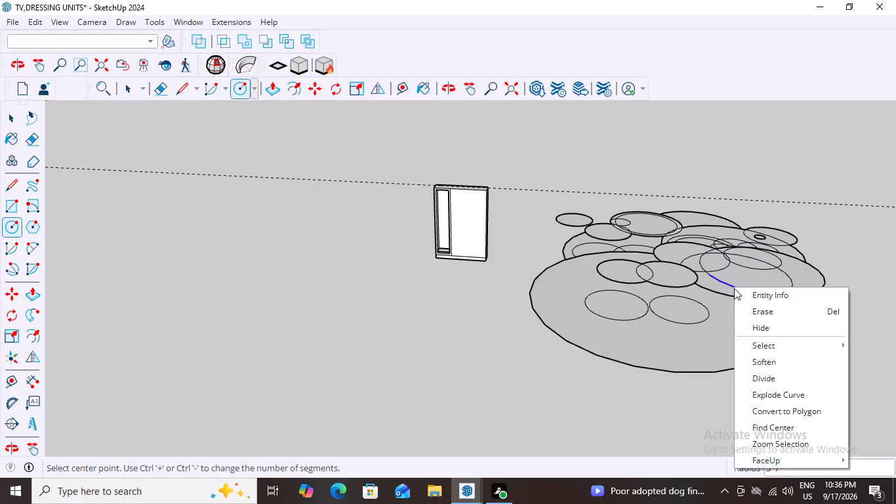
left_click(680, 343)
Draw three overlapping circles in the near half of the large circle, about 1' 10", 3' and 1' 6" in radius.
left_click(680, 343)
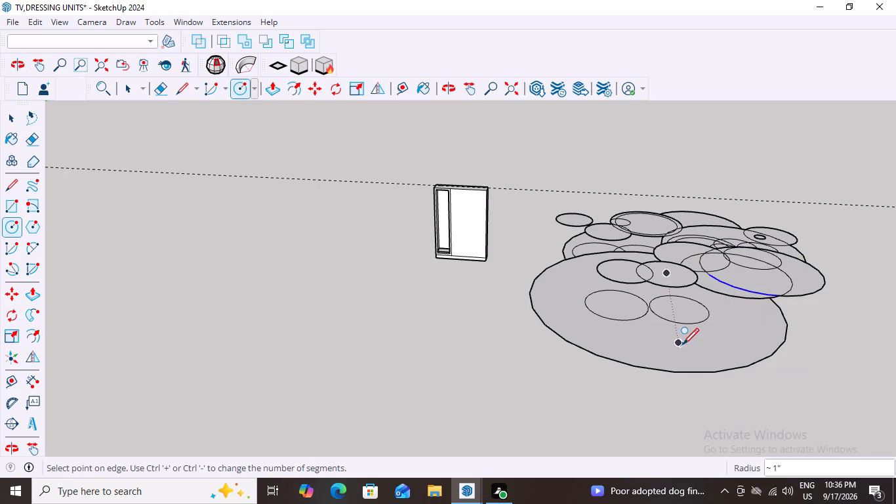
left_click(688, 364)
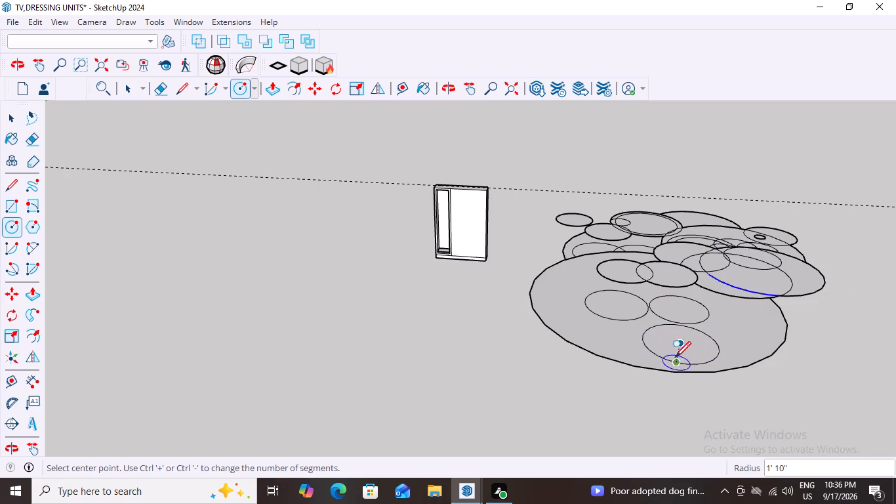
left_click(679, 306)
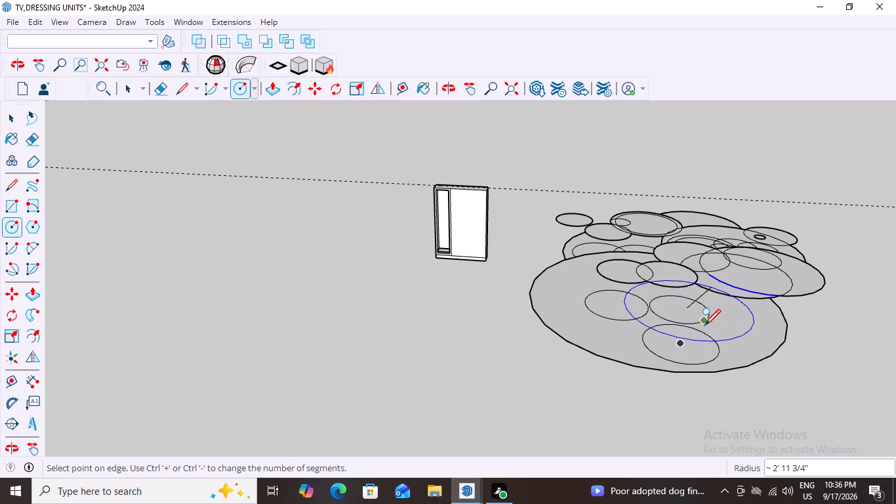
left_click(704, 324)
left_click(689, 333)
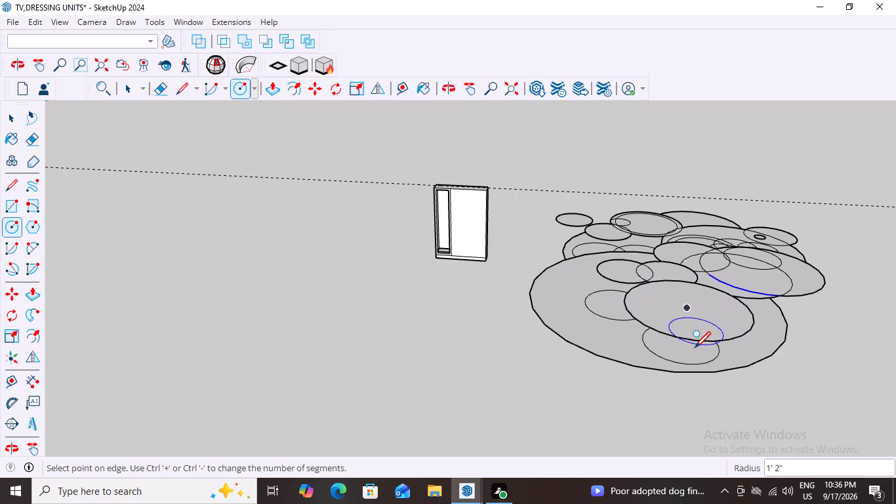
left_click(695, 350)
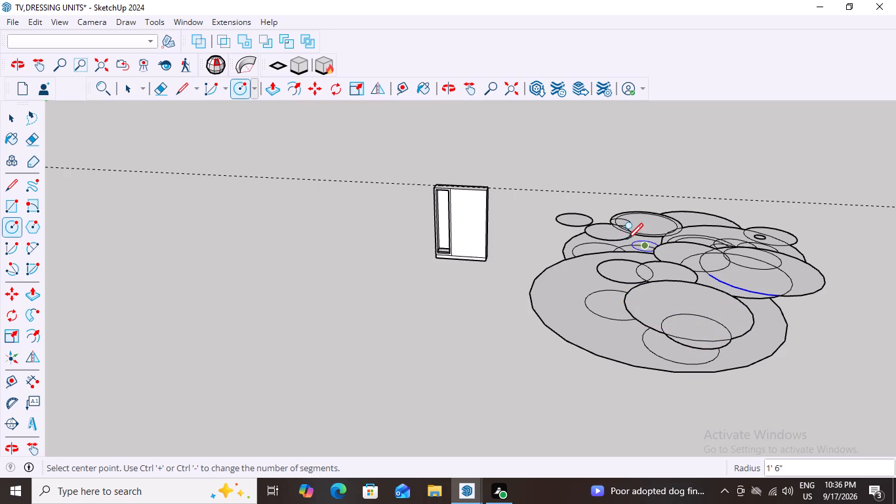
Draw a separate circle of about 2' 1" radius just outside the group and one of about 2' radius on the group's edge.
scroll(561, 280, "down", 8)
middle_click_drag(734, 275, 693, 295)
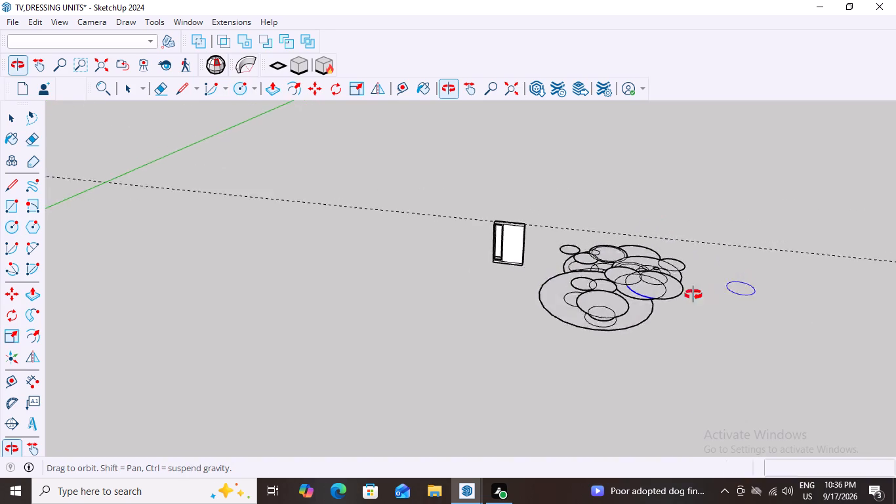
middle_click_drag(693, 295, 555, 235)
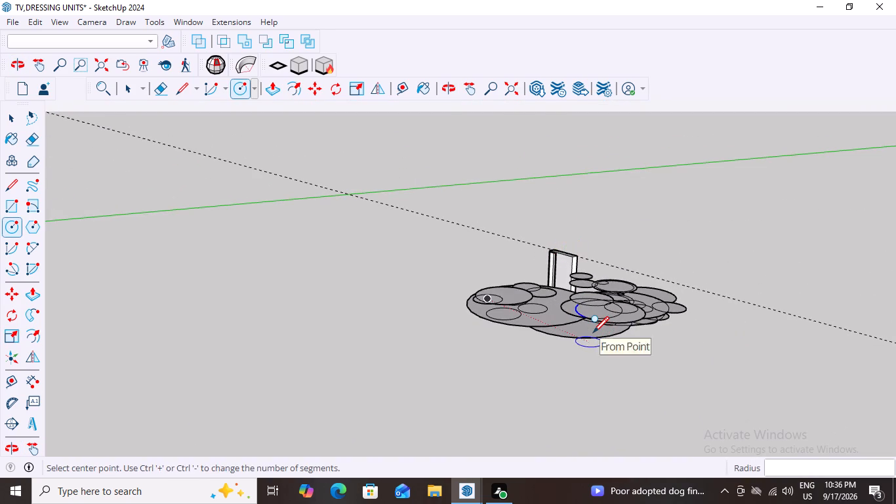
left_click(593, 331)
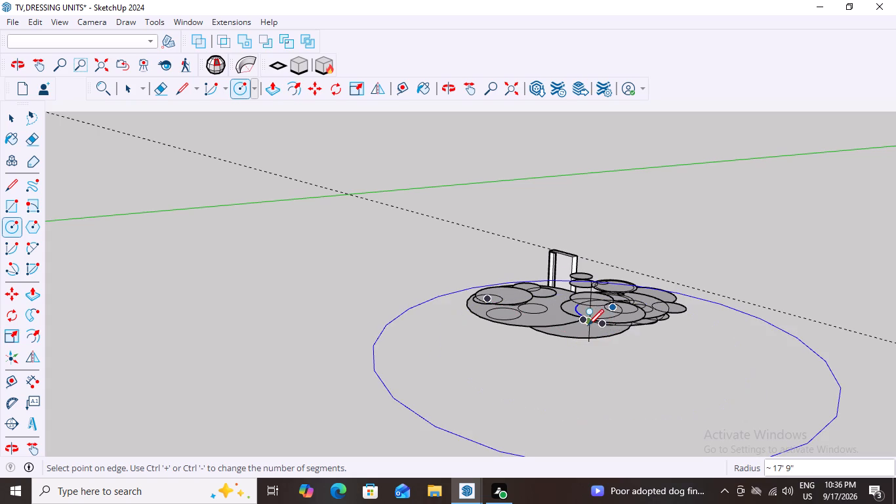
left_click(607, 354)
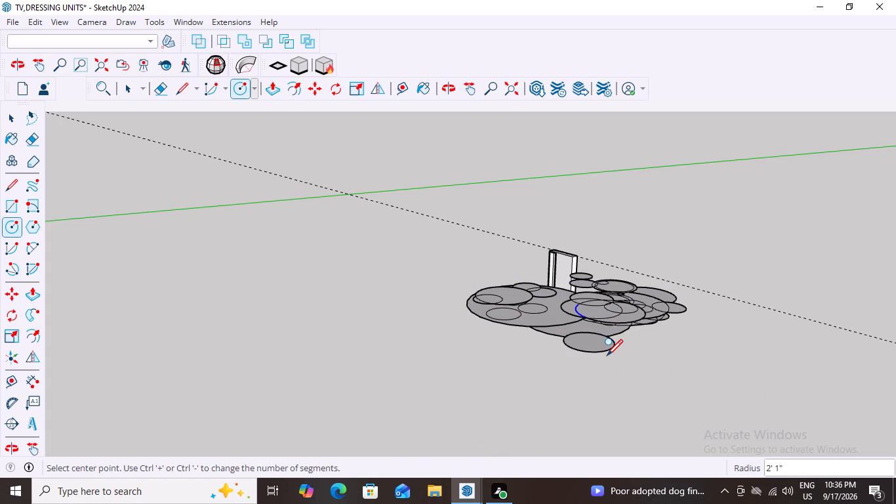
left_click(628, 334)
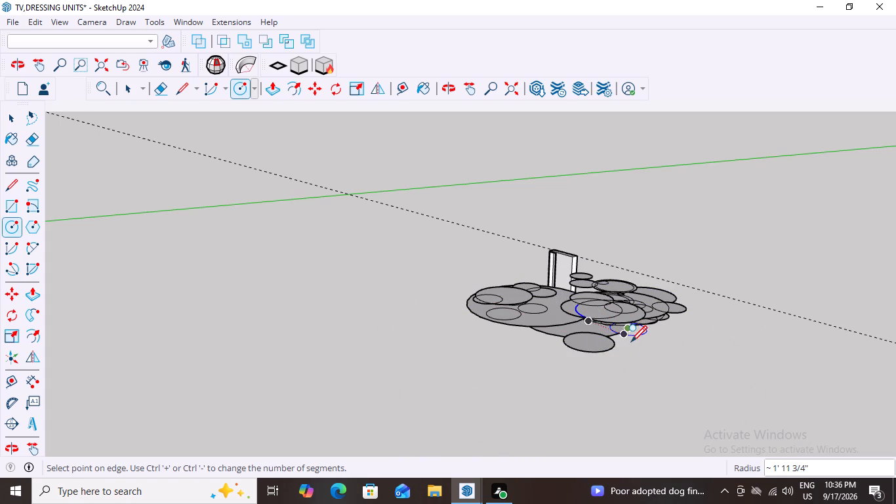
left_click(624, 342)
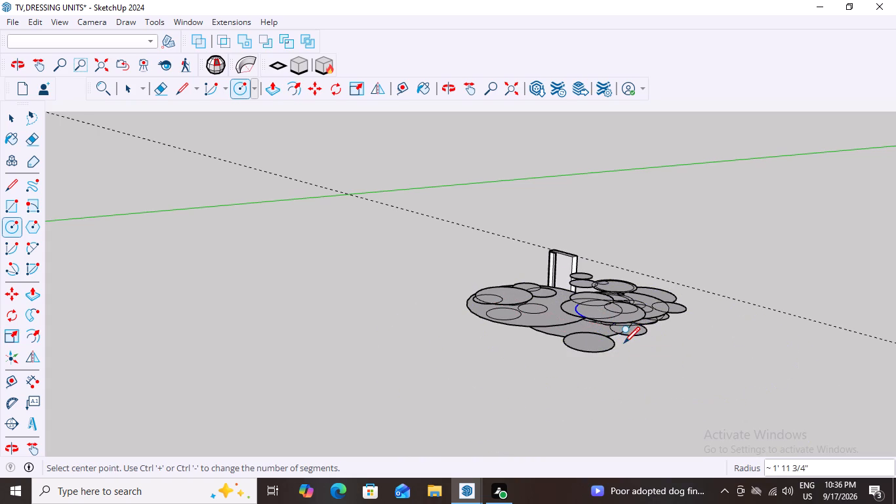
Draw a circle of about 1' 8" radius inside the group's outer edge and one of about 3' 9" radius beside it.
scroll(601, 320, "up", 9)
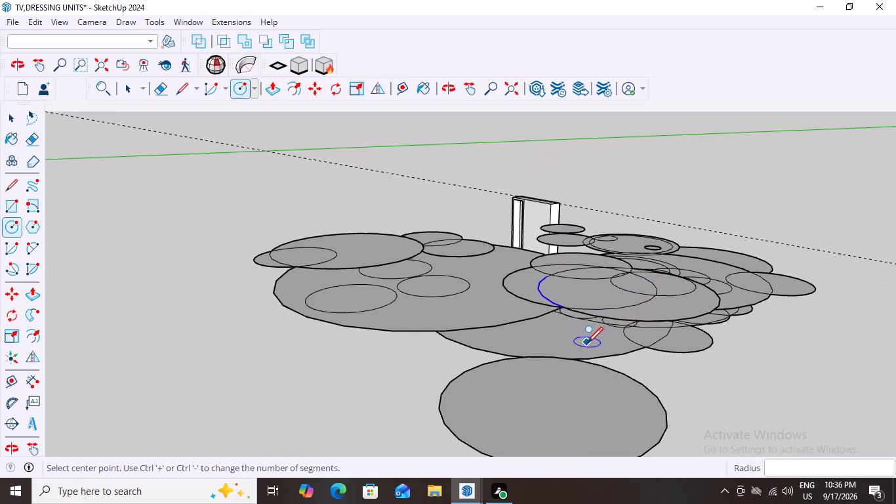
left_click(587, 342)
left_click(599, 360)
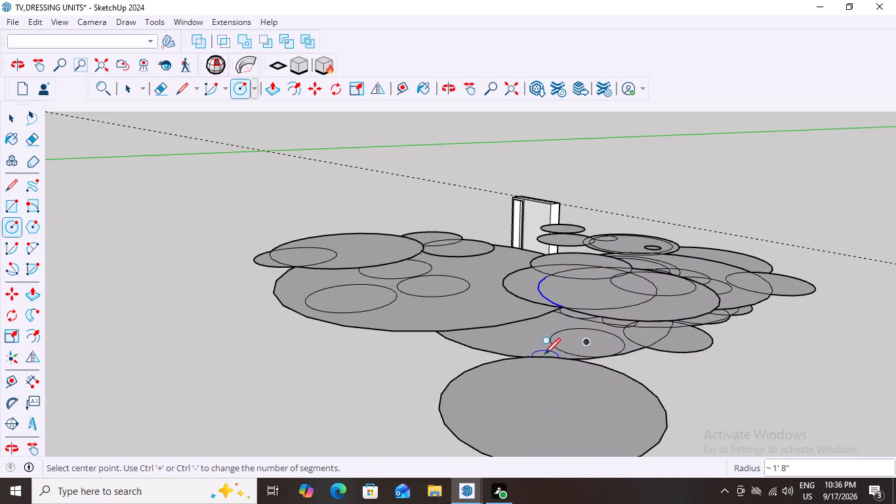
left_click(544, 353)
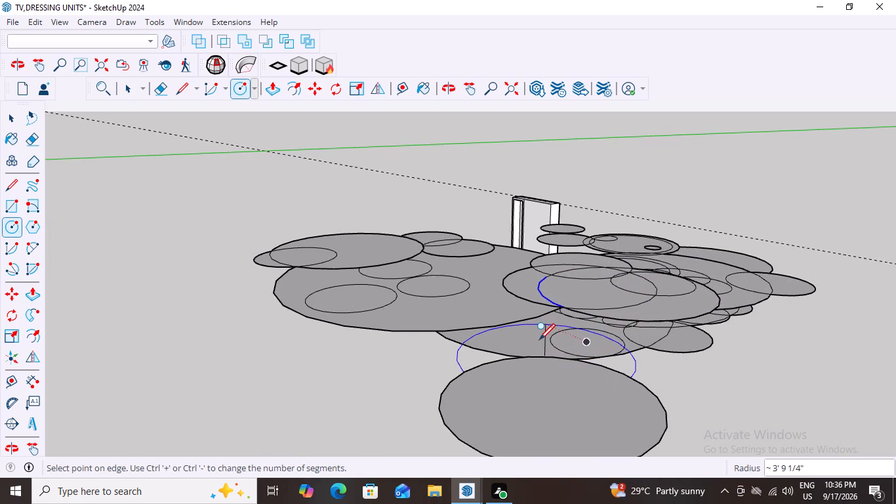
left_click(539, 339)
Draw four overlapping circles between the group and the separate circle, about 2' 8", 4' 1/2", 4' 3" and 3' 9" in radius.
scroll(507, 347, "down", 9)
middle_click_drag(497, 372, 511, 389)
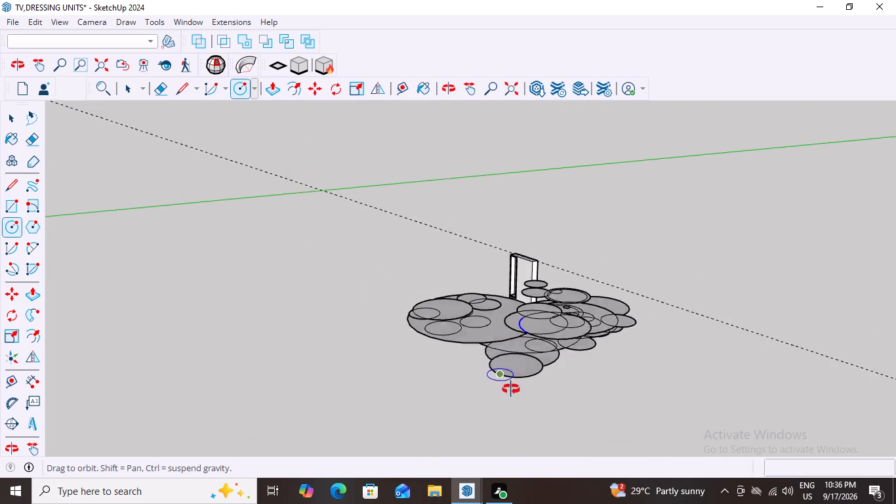
middle_click_drag(511, 389, 676, 397)
left_click(550, 325)
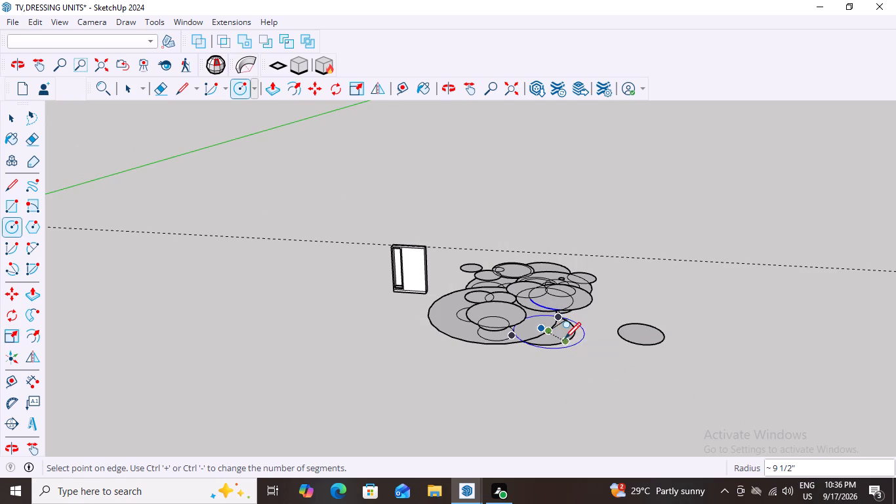
left_click(558, 341)
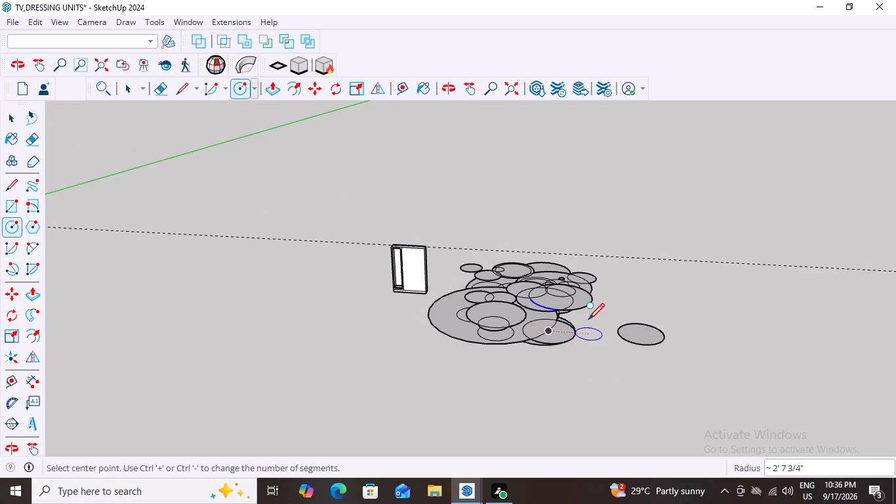
left_click(582, 316)
left_click(586, 329)
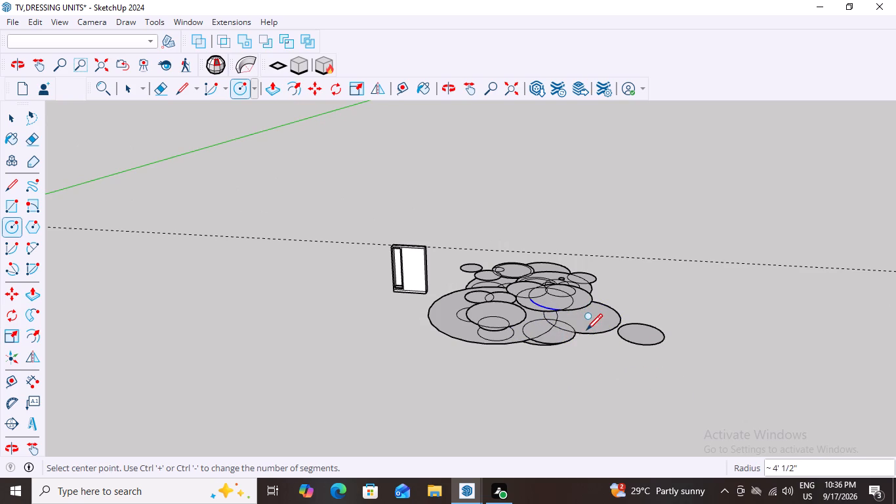
left_click(568, 327)
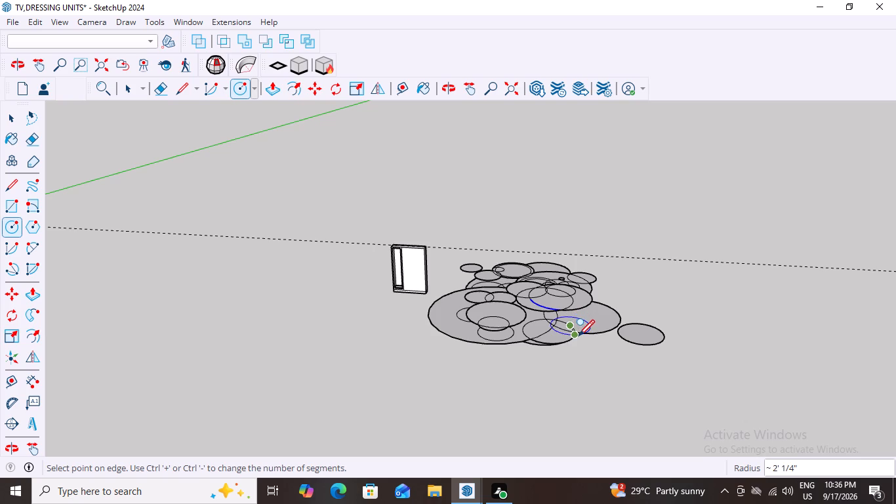
left_click(588, 348)
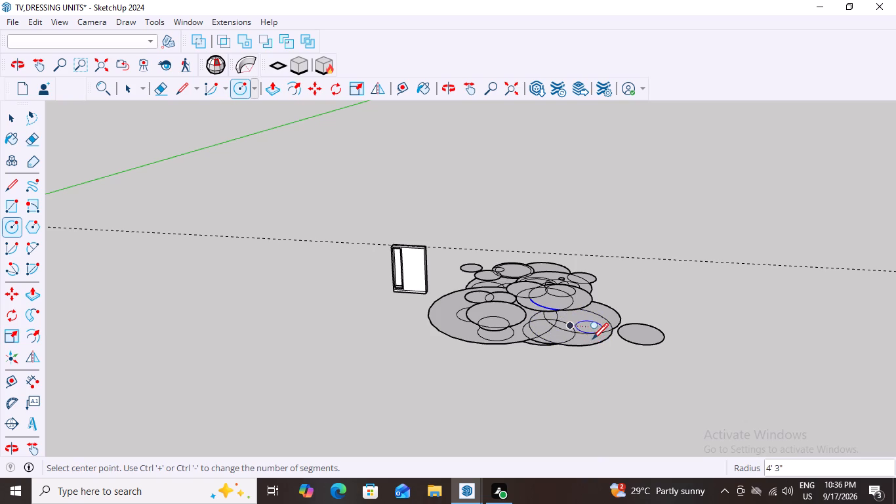
left_click(592, 338)
left_click(588, 345)
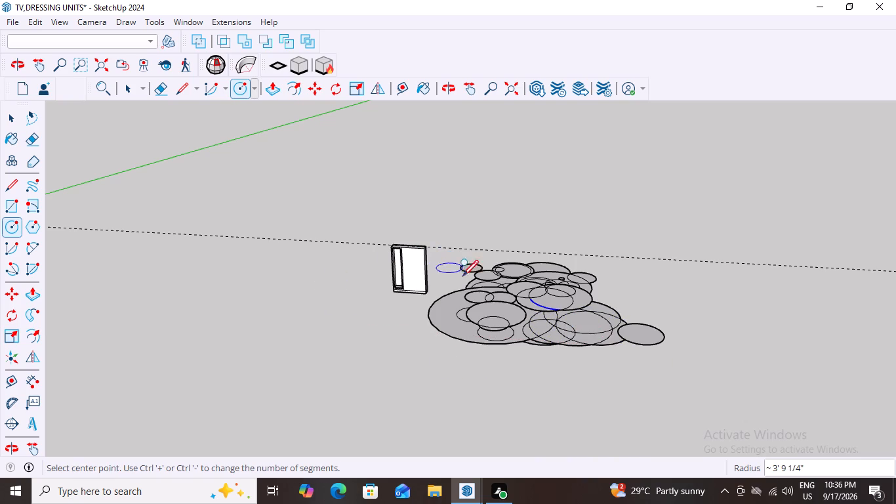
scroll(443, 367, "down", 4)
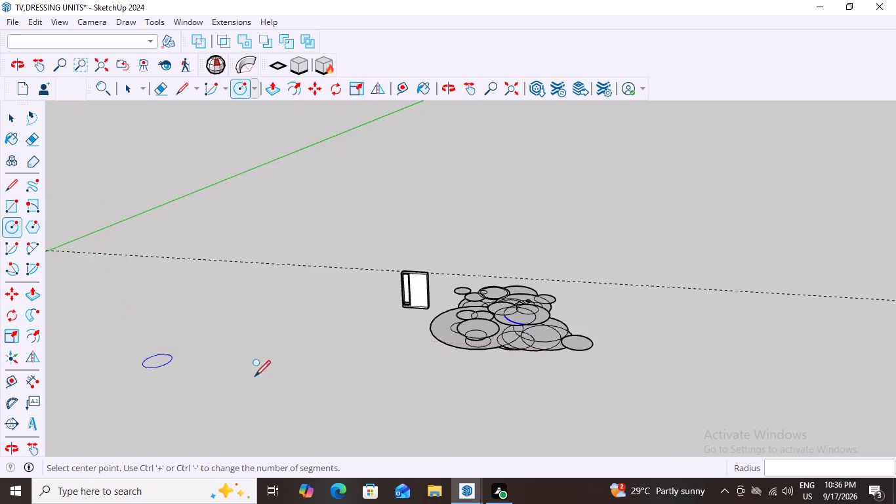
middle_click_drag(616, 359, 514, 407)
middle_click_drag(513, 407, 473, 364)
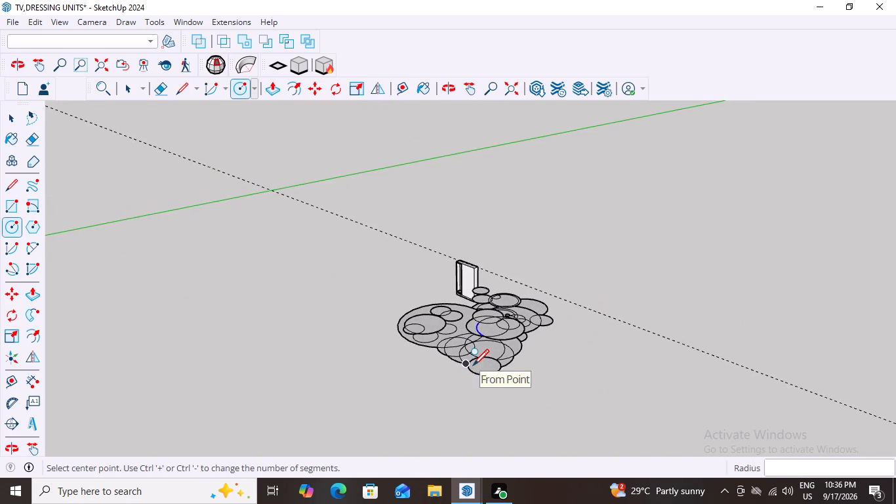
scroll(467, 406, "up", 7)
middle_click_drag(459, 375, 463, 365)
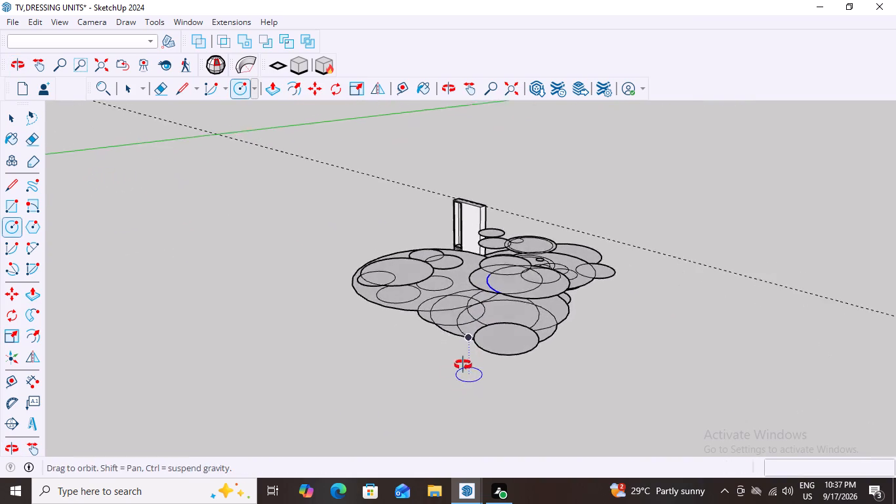
Draw four overlapping circles on the near edge of the group, about 1' 9", 1' 2", 2' 3/4" and 2' 1" in radius.
middle_click_drag(463, 365, 471, 350)
scroll(449, 303, "up", 7)
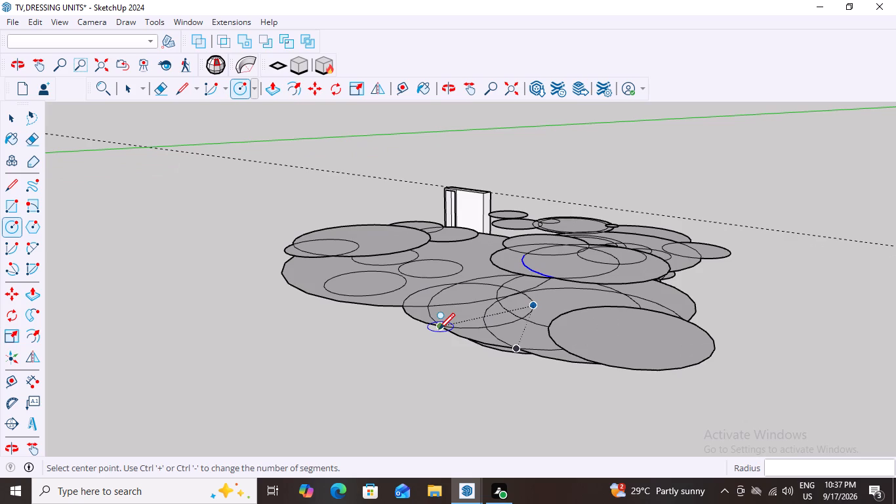
left_click(438, 327)
left_click(445, 350)
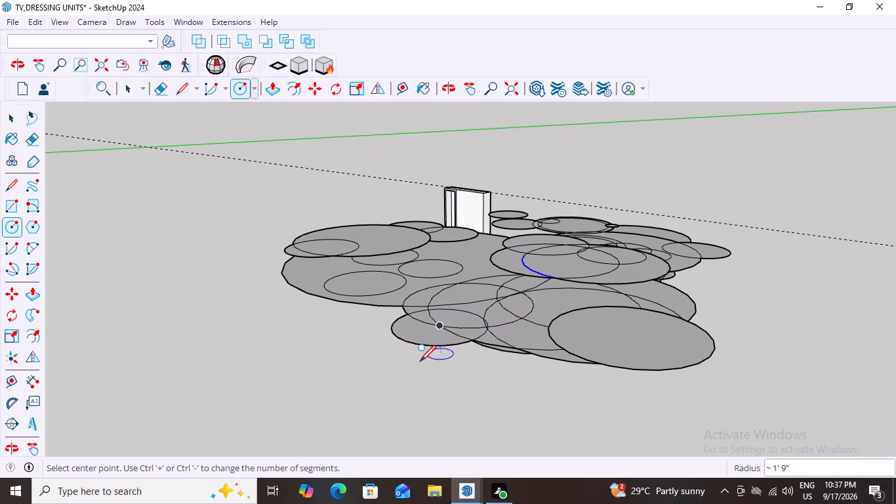
left_click(406, 315)
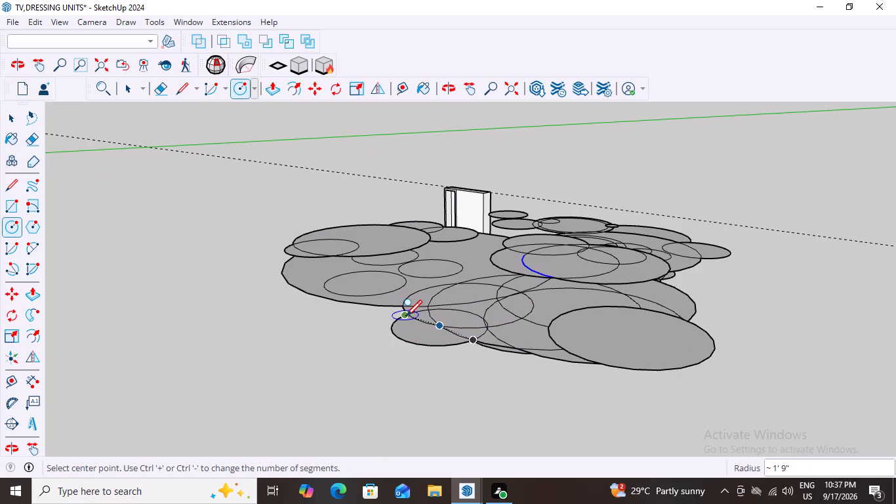
left_click(420, 337)
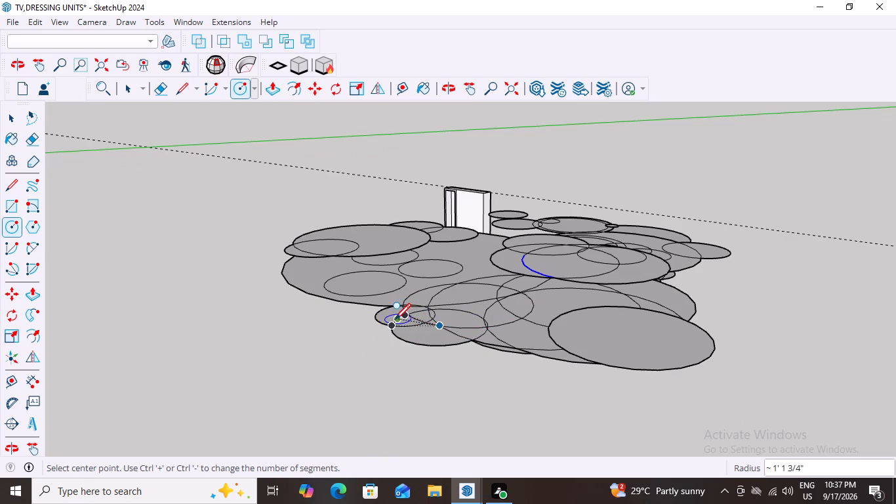
double_click(373, 319)
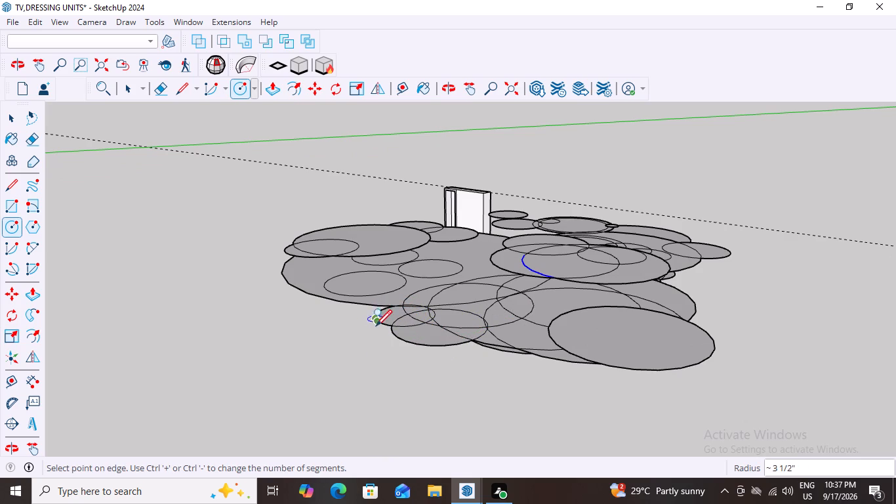
left_click(396, 342)
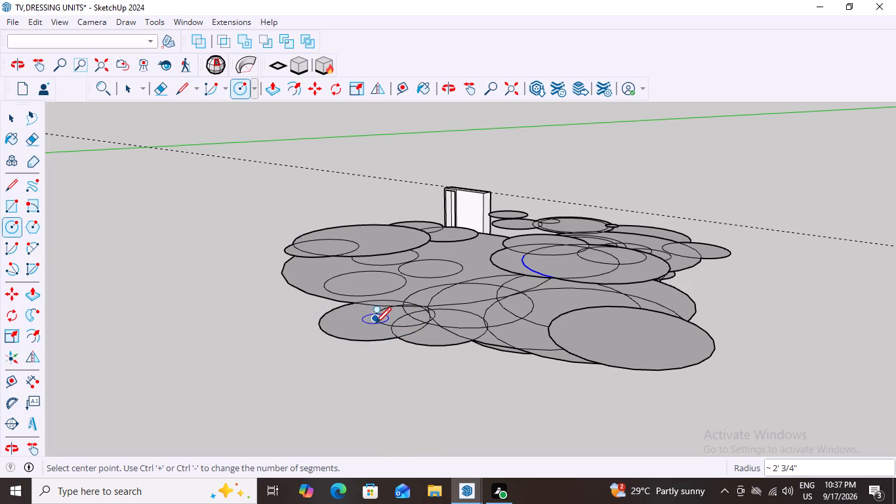
left_click(374, 320)
left_click(401, 352)
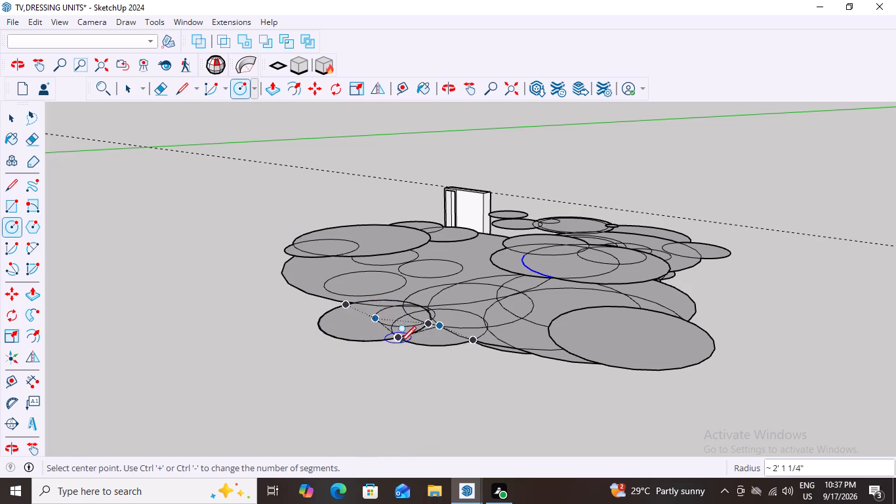
Draw three small circles along the outer edges of the new circles, including one about 1' 2" and one 1' 3" in radius.
left_click(400, 337)
left_click(417, 359)
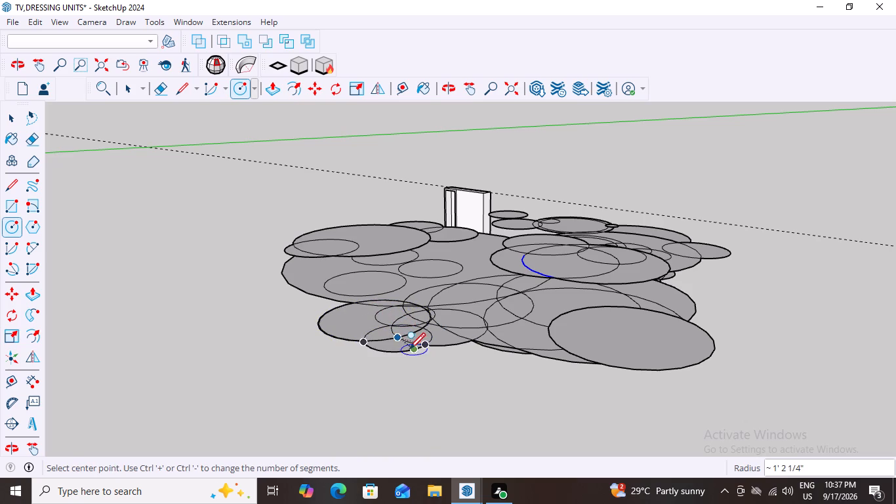
left_click(418, 346)
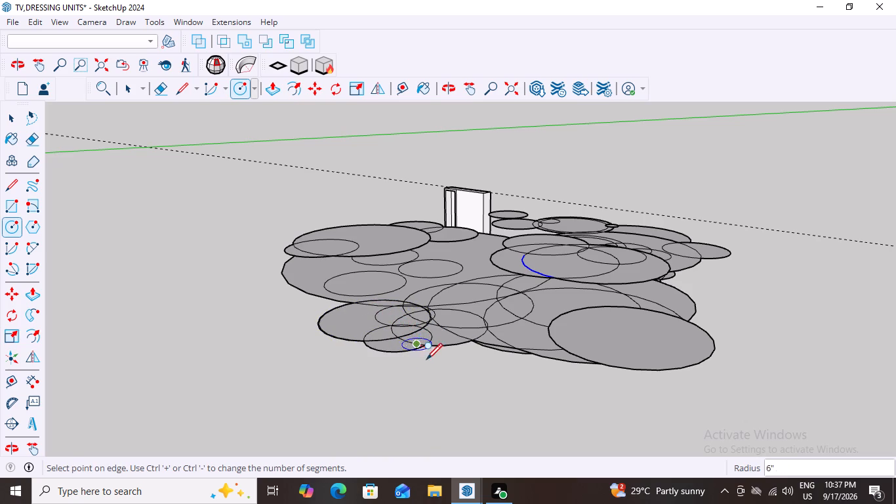
left_click(432, 363)
left_click(338, 337)
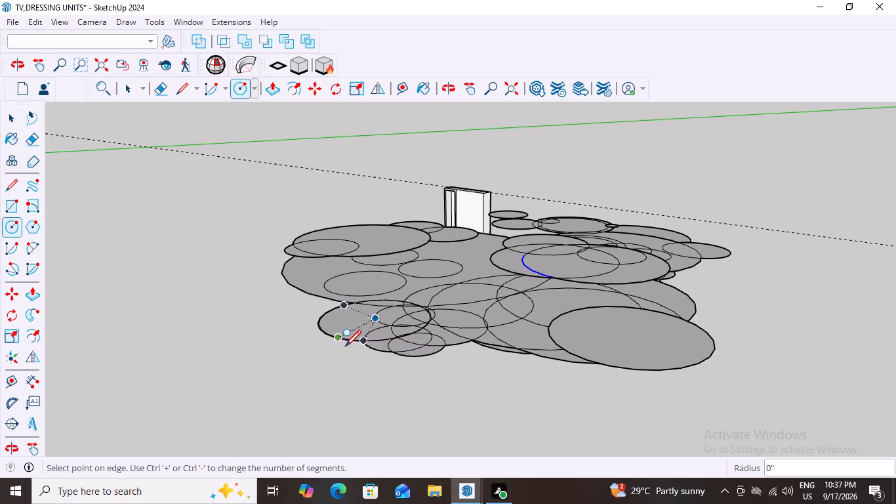
left_click(357, 354)
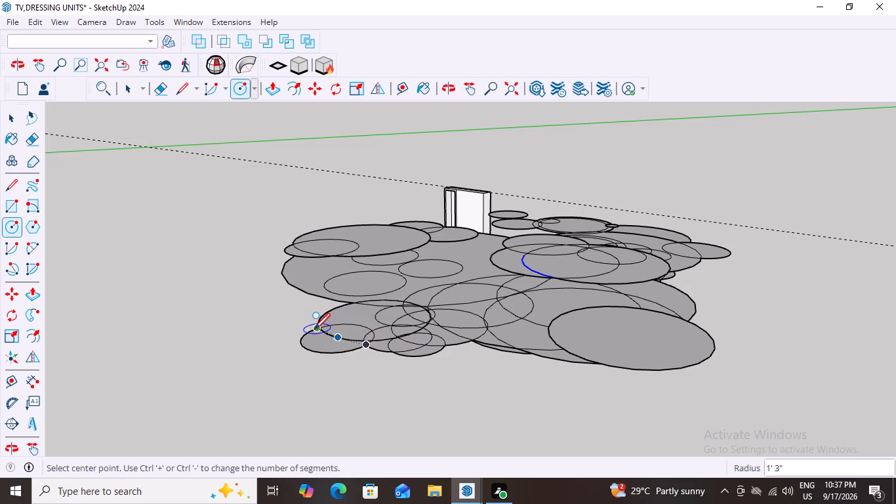
Draw three more overlapping circles around the small cluster, about 1' 7", 1' 10" and 10 3/4" in radius.
left_click(321, 325)
double_click(336, 335)
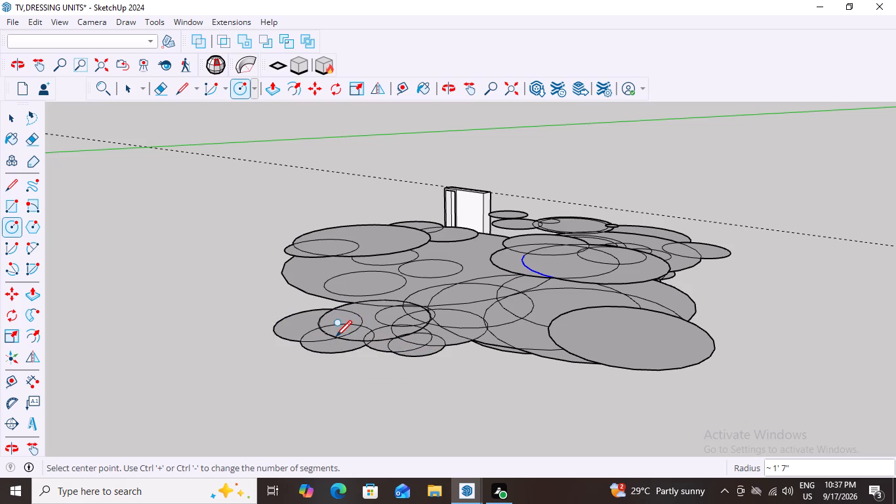
left_click_drag(363, 344, 367, 351)
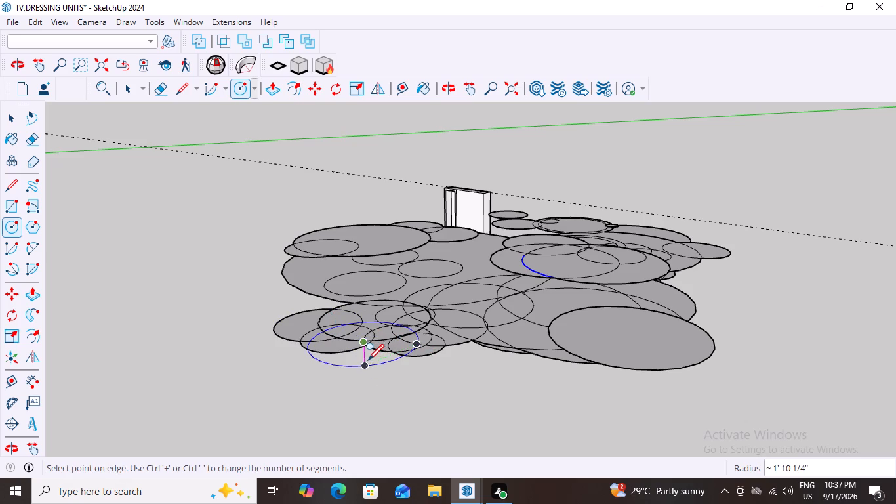
left_click(367, 360)
right_click(367, 360)
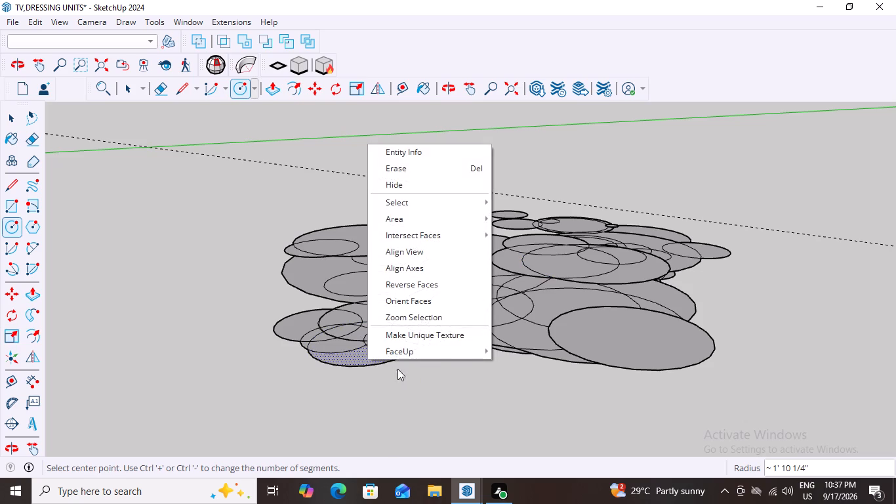
left_click(397, 369)
left_click(430, 350)
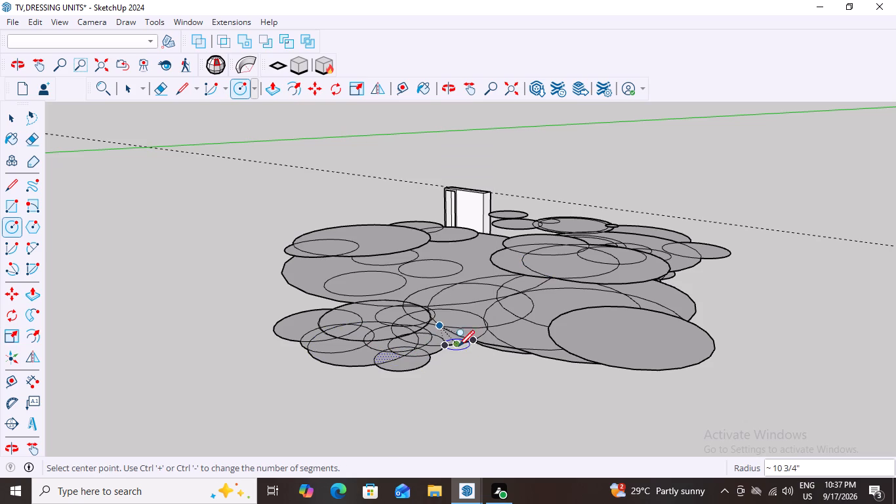
Draw a circle of about 1' 10 1/2" radius beside the cluster and two small ones on its edge, one about 7 1/2" in radius.
left_click_drag(457, 343, 459, 350)
left_click(469, 360)
left_click(506, 355)
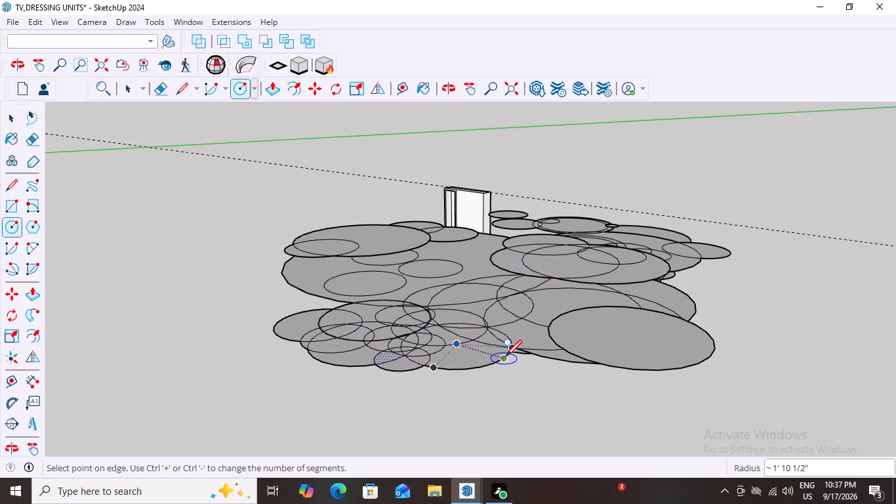
left_click(516, 373)
left_click(435, 366)
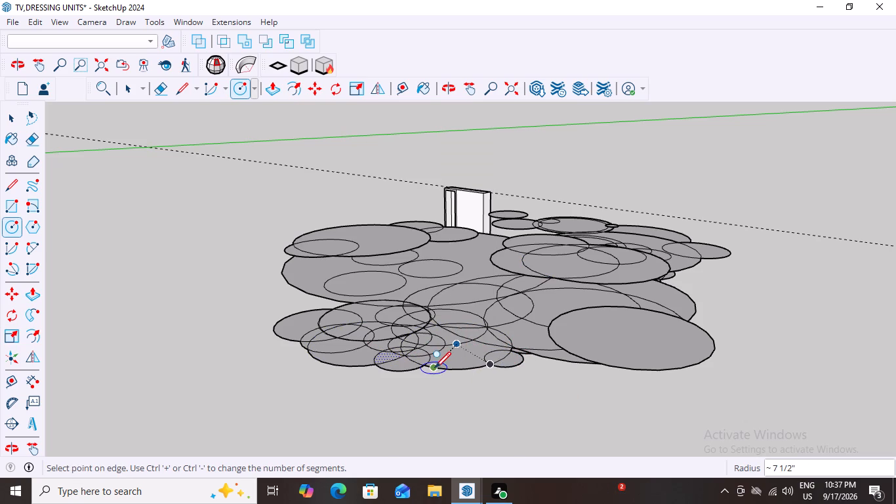
left_click(445, 388)
Draw two circles at the outer rim of the small cluster, about 1' and 10" in radius.
left_click(344, 375)
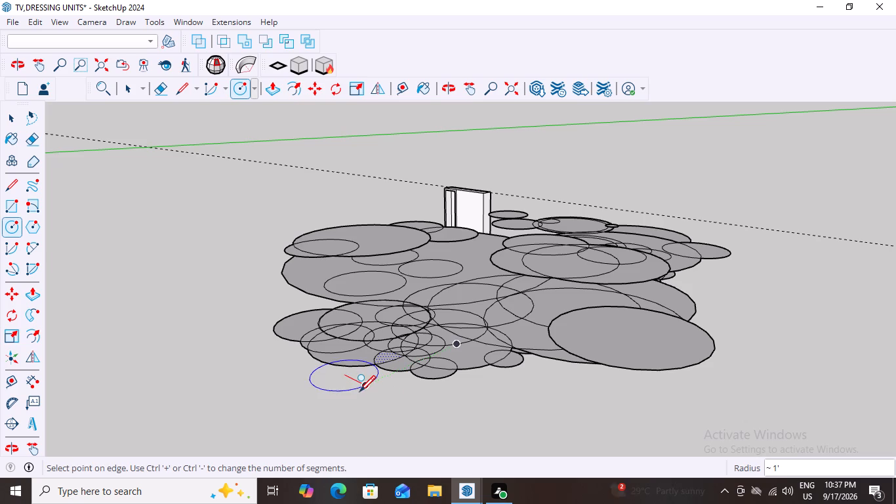
left_click(360, 390)
left_click(292, 351)
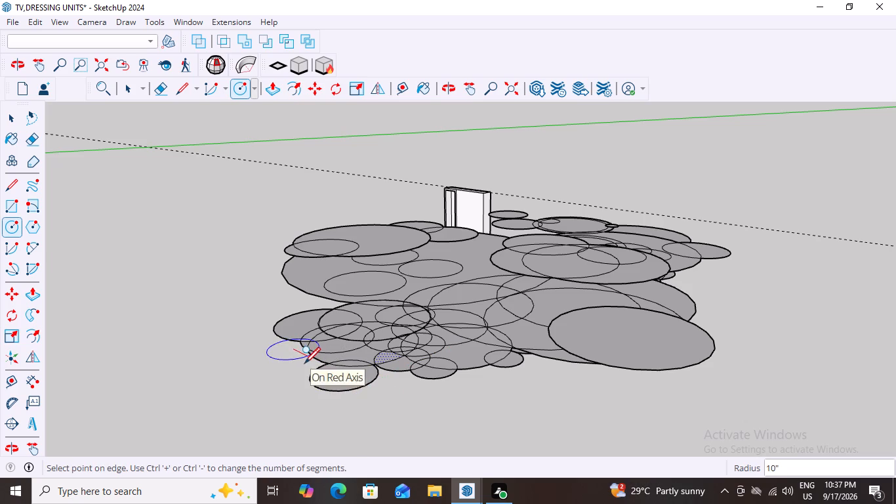
left_click(306, 366)
Within the large circle, draw a 1' 3" radius circle inside one smaller circle and a tiny circle at the centre of the adjoining one.
scroll(329, 321, "down", 6)
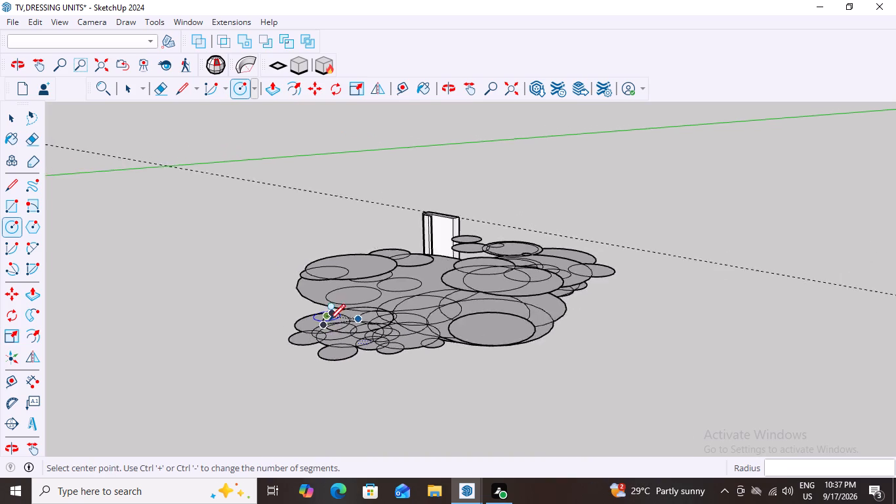
scroll(329, 319, "down", 7)
middle_click_drag(328, 322, 516, 324)
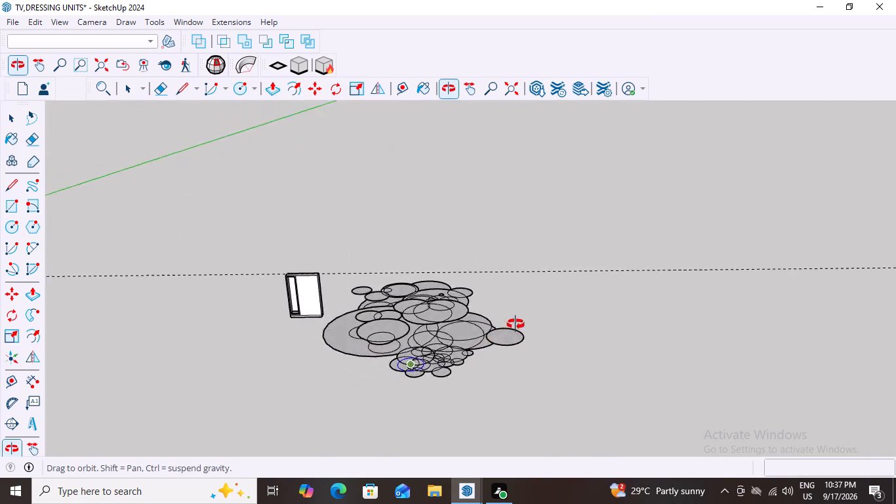
middle_click_drag(516, 324, 563, 294)
middle_click_drag(379, 332, 414, 419)
scroll(396, 330, "up", 2)
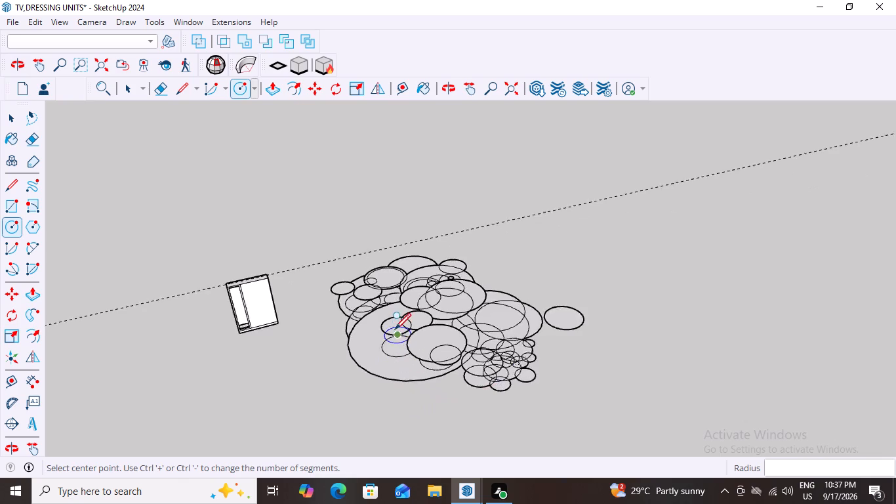
scroll(395, 328, "up", 11)
left_click(395, 328)
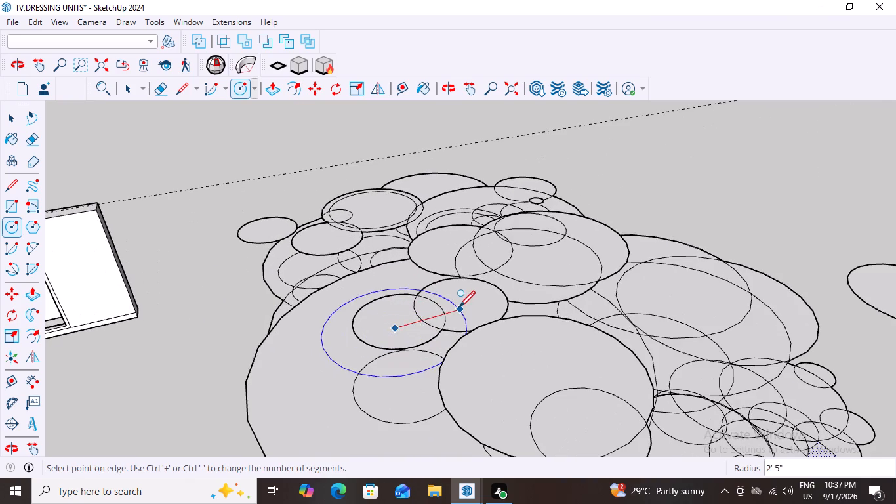
left_click(428, 314)
left_click(458, 304)
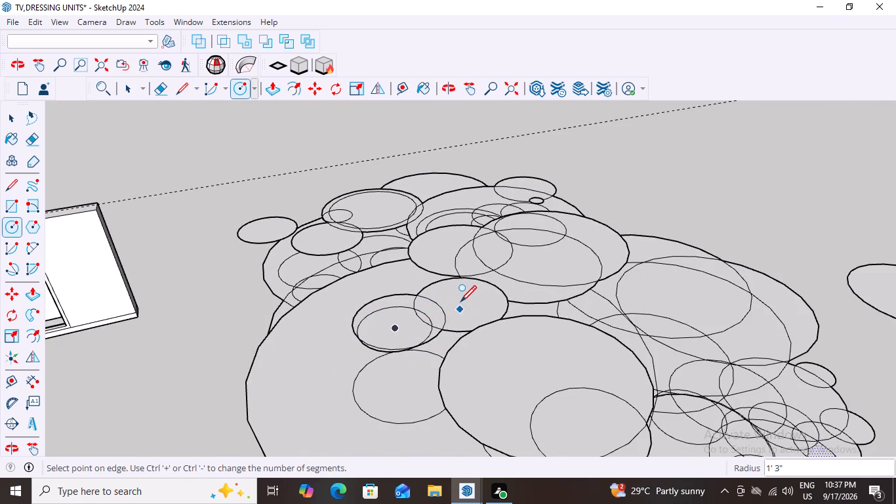
left_click(460, 301)
Draw four circles of about 4" radius, three inside the medium circle overlapping the large one and one in the neighbouring circle.
left_click(482, 345)
left_click(483, 350)
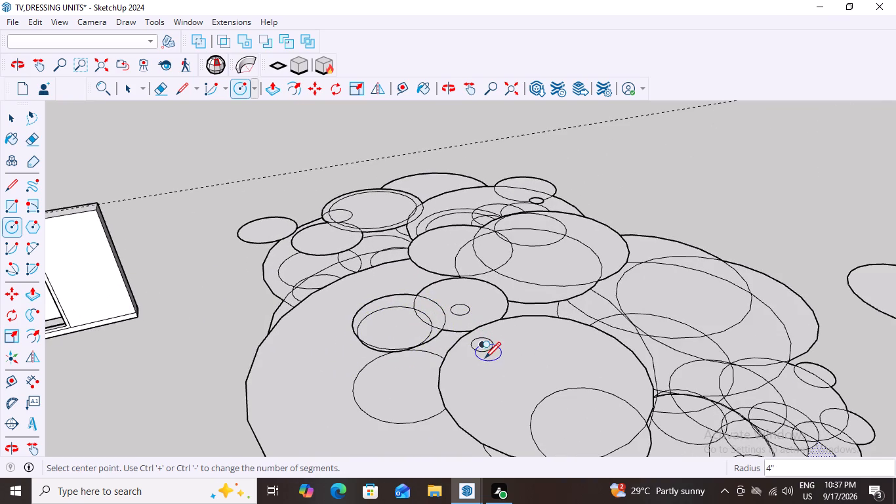
left_click(485, 362)
left_click(489, 369)
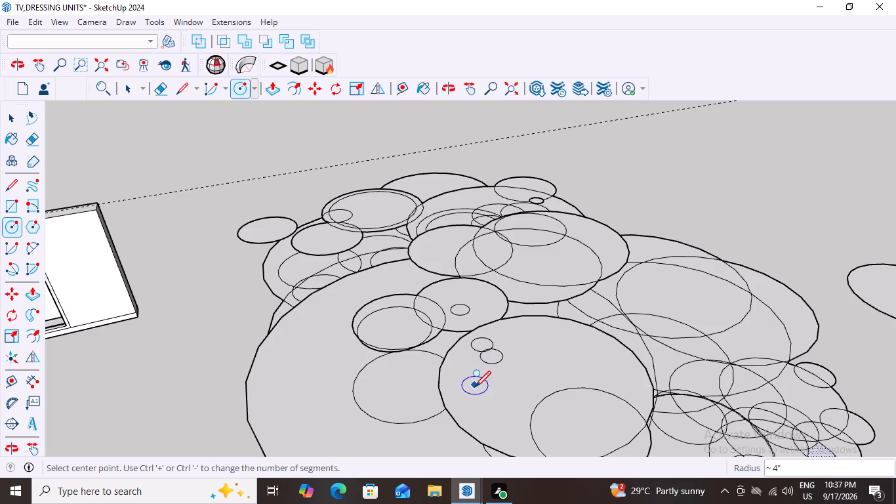
left_click(481, 383)
left_click(485, 397)
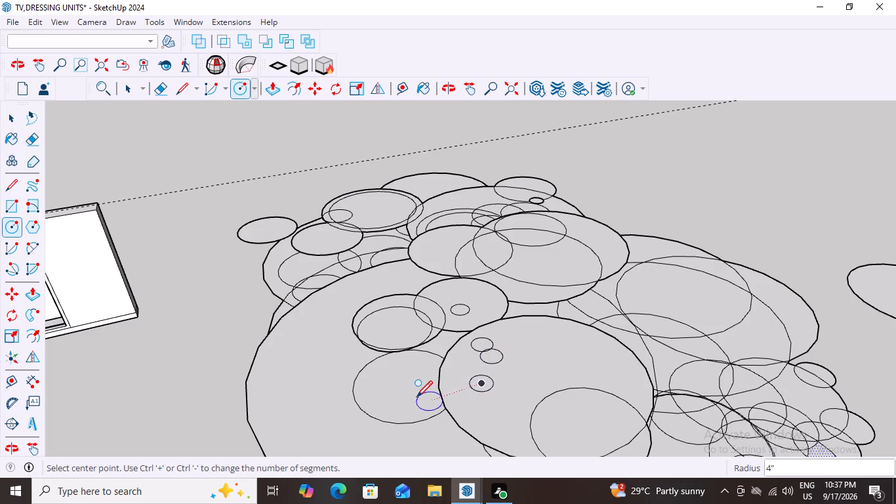
left_click(417, 396)
left_click(426, 407)
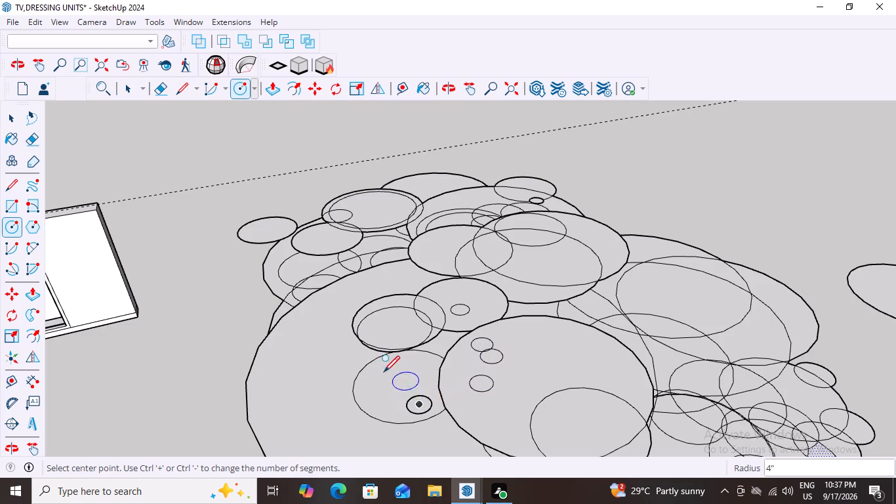
Draw a separate circle of 4' 1" radius on the open ground in front of the group.
scroll(293, 228, "down", 12)
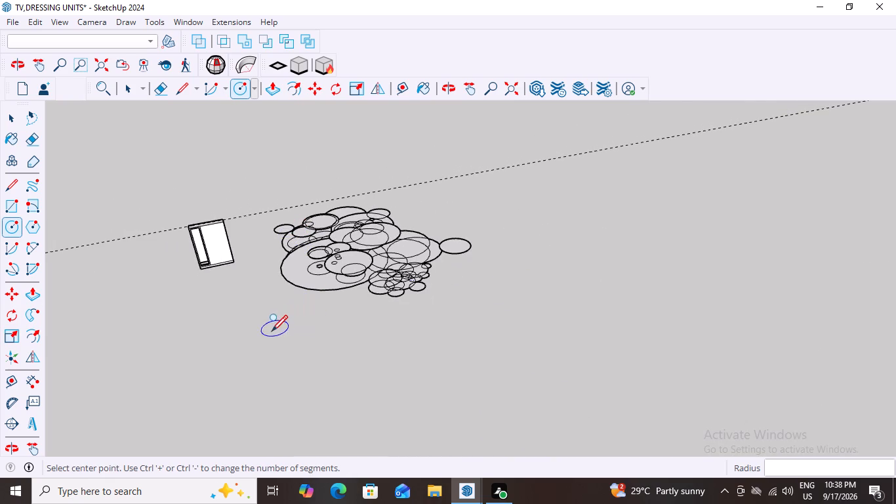
left_click_drag(271, 331, 282, 338)
left_click(291, 346)
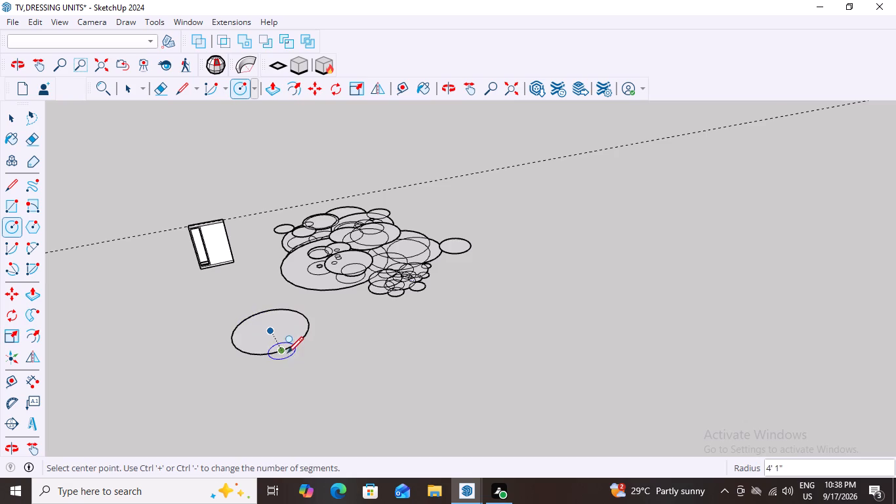
Draw two 4" radius circles spaced apart like eyes in the far half of the separate 4' 1" circle.
middle_click_drag(287, 354, 276, 409)
scroll(254, 347, "up", 4)
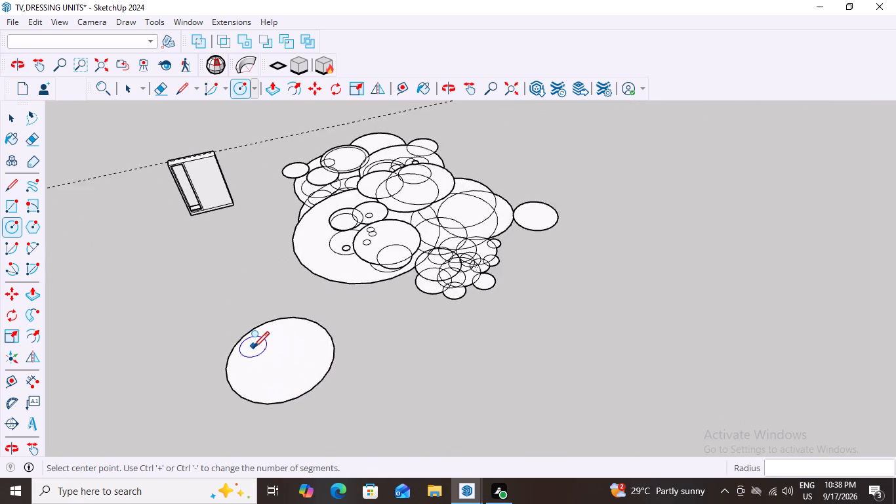
scroll(253, 346, "up", 3)
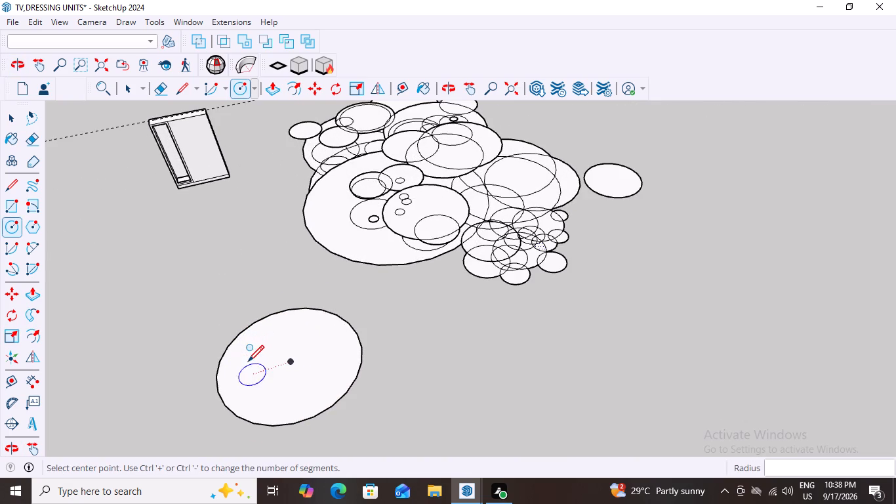
left_click(246, 359)
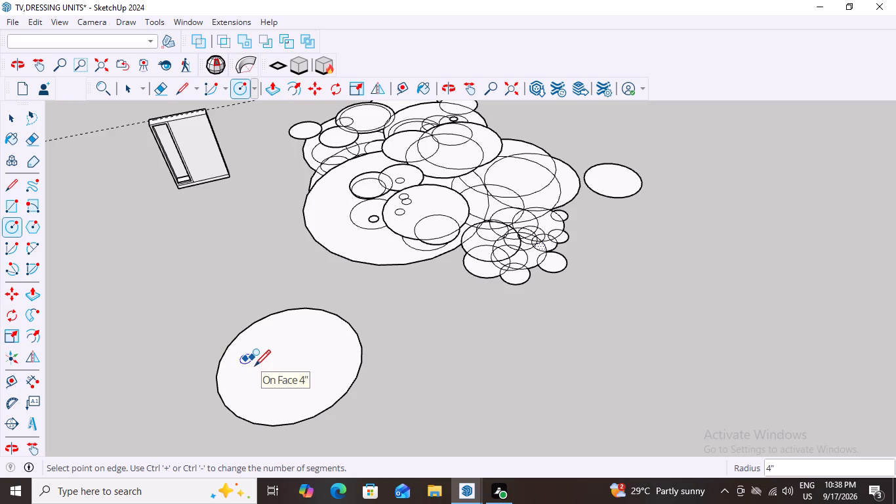
left_click(255, 365)
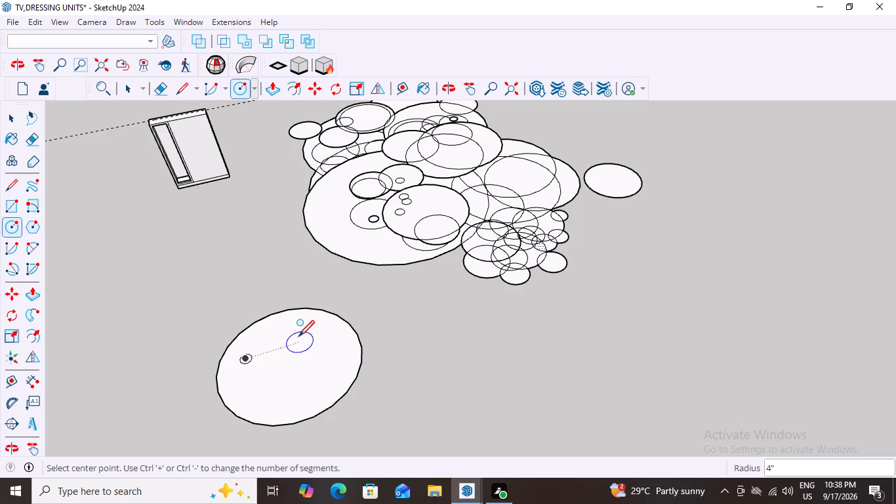
left_click(298, 335)
left_click(305, 339)
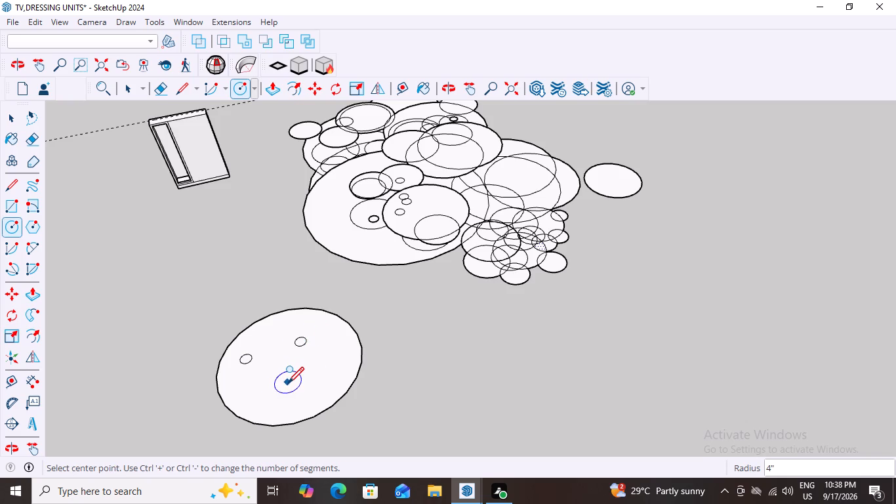
Draw a snout circle of about 1' 5 1/2" radius in the near half of the separate face circle, below the two eyes.
left_click(289, 382)
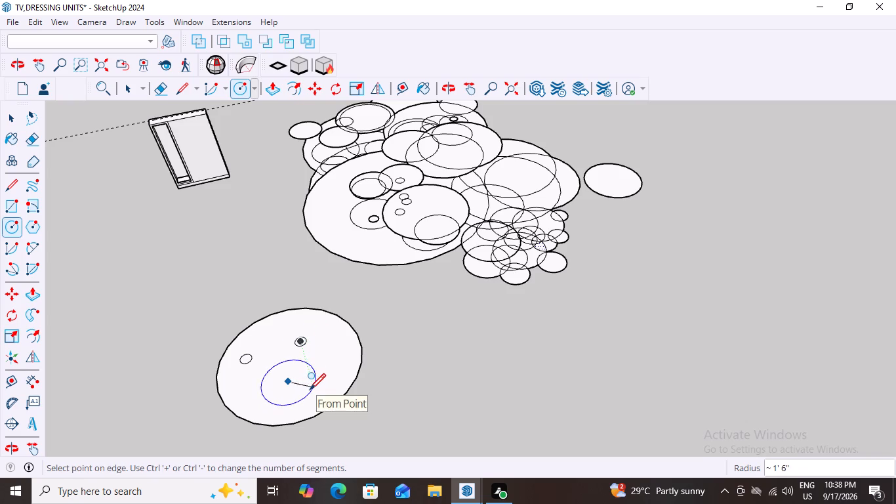
left_click(307, 388)
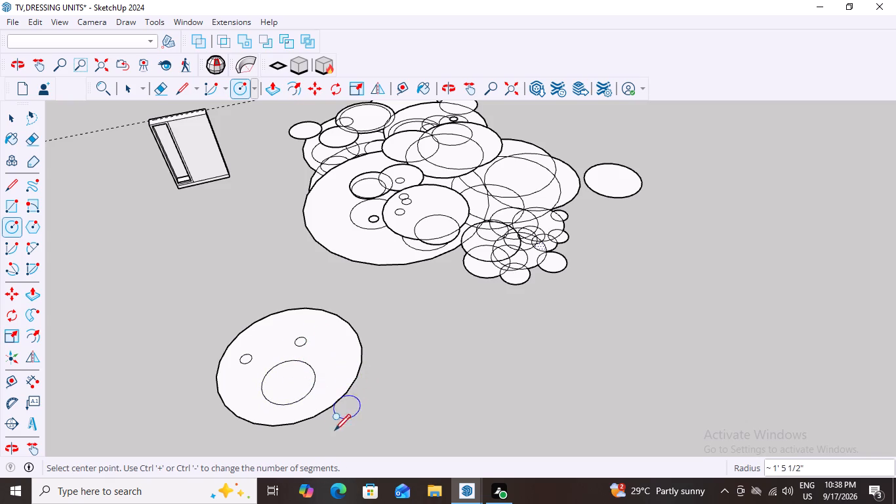
Draw a larger concentric circle around each of the two eye circles, the first about 6 3/4" in radius.
scroll(237, 348, "up", 5)
left_click(249, 367)
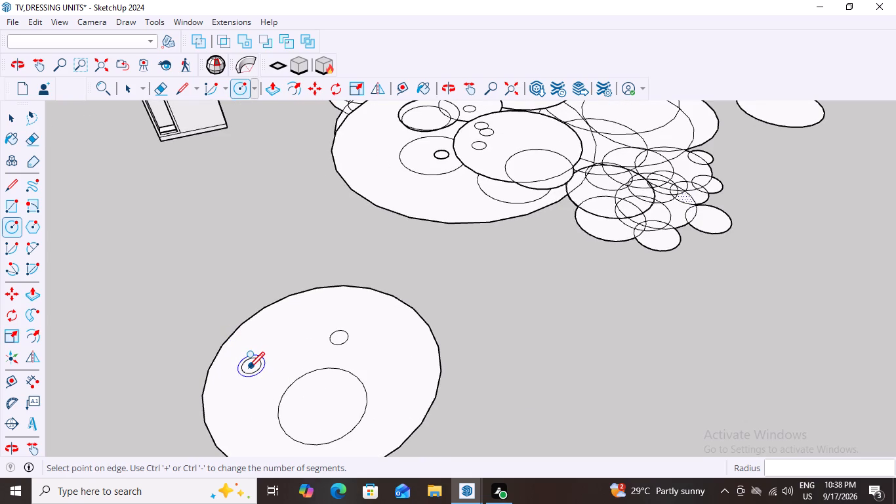
left_click(264, 375)
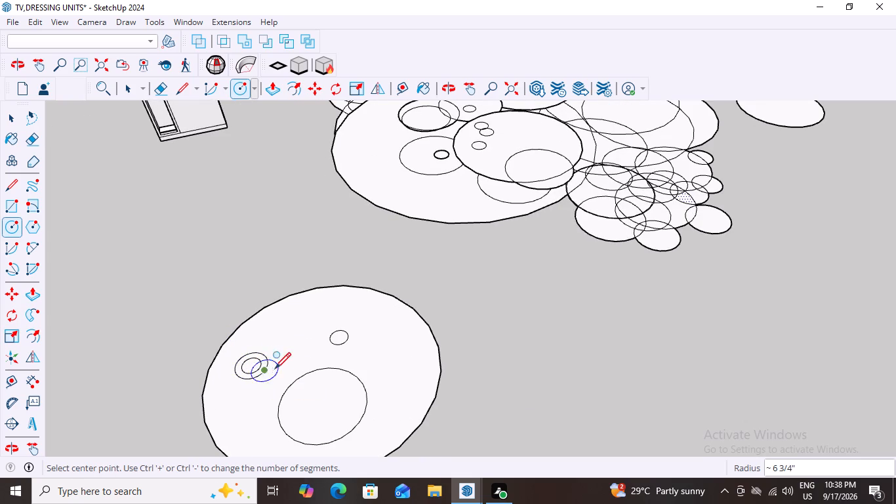
left_click(338, 339)
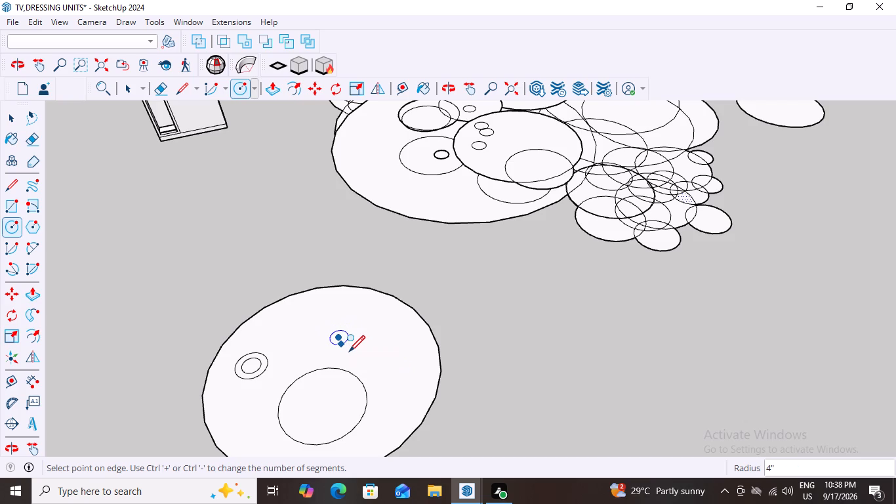
scroll(348, 350, "up", 4)
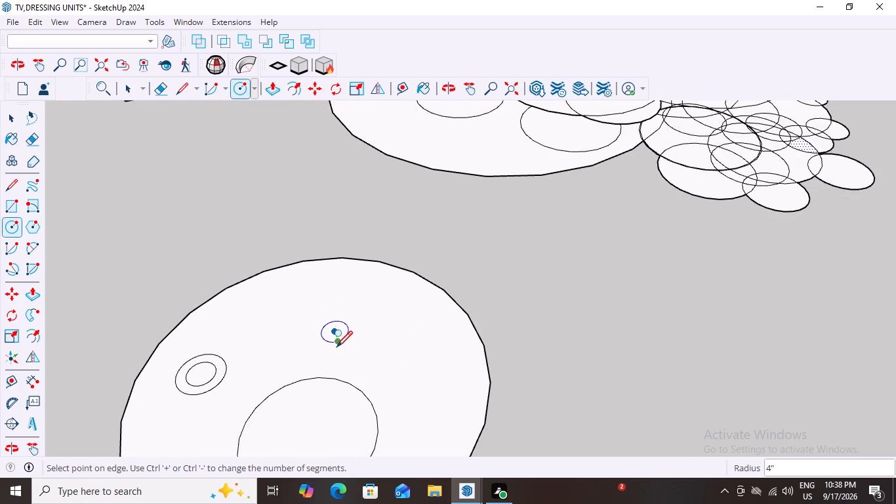
left_click(338, 351)
Draw a small circle of about 4" radius at the centre of the snout circle.
scroll(261, 312, "down", 9)
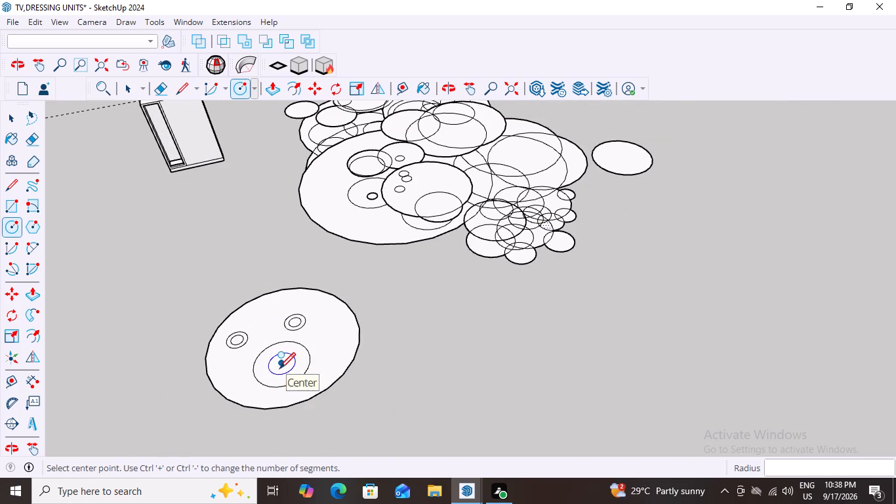
left_click(279, 367)
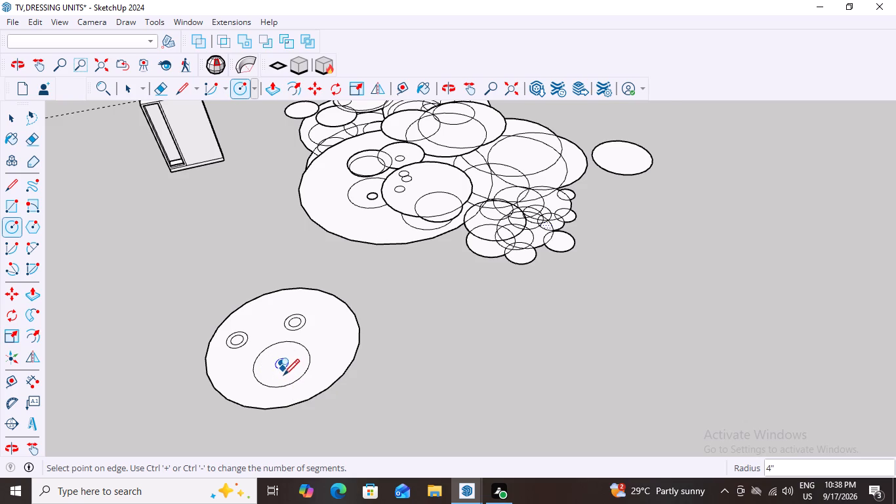
scroll(283, 373, "up", 4)
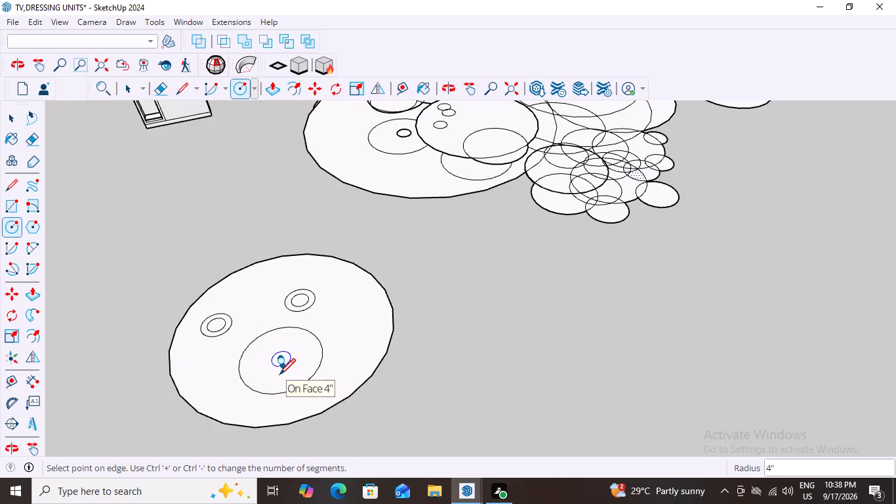
left_click(279, 373)
Draw a body circle slightly larger than the face circle, touching its near edge.
scroll(254, 371, "down", 4)
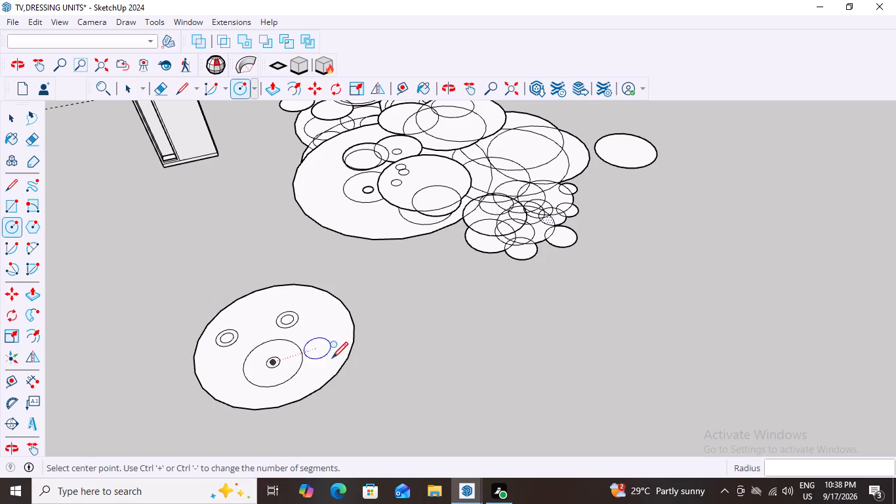
scroll(288, 307, "down", 5)
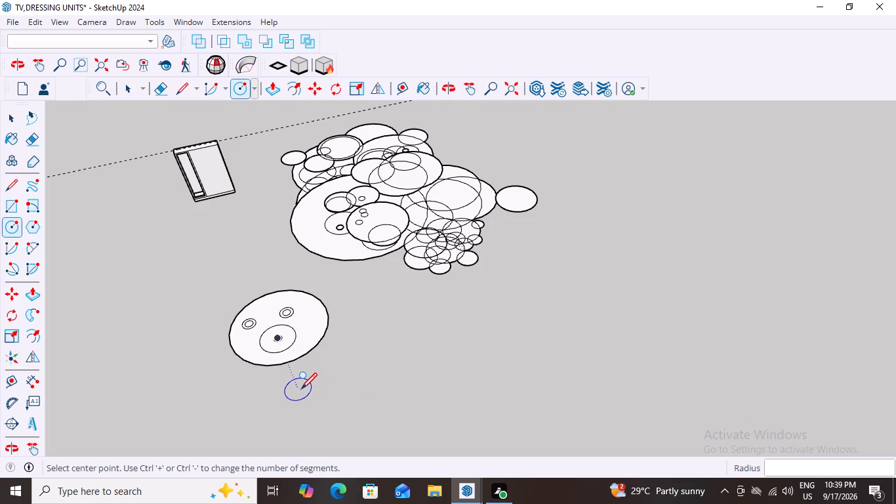
double_click(301, 388)
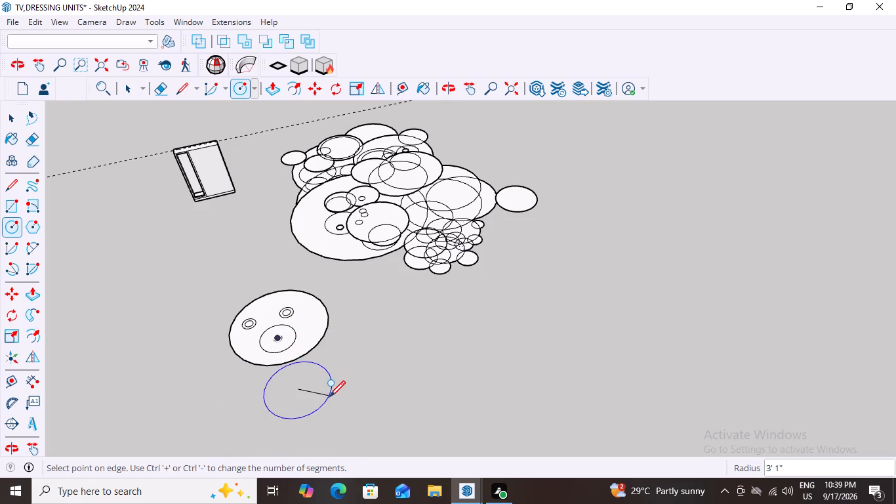
key("Escape")
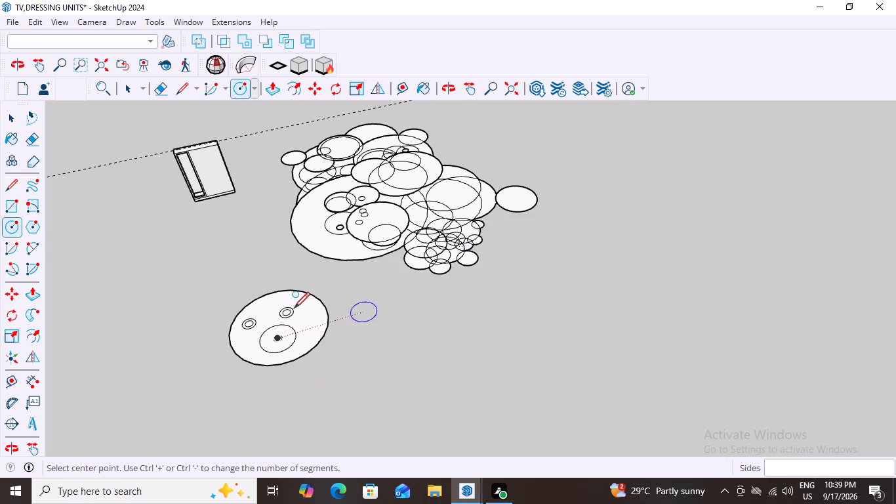
left_click_drag(9, 228, 18, 234)
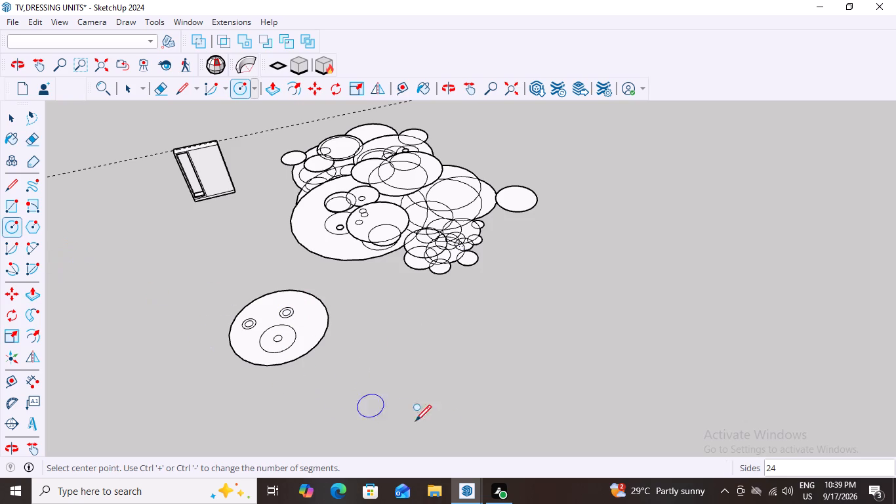
left_click(321, 403)
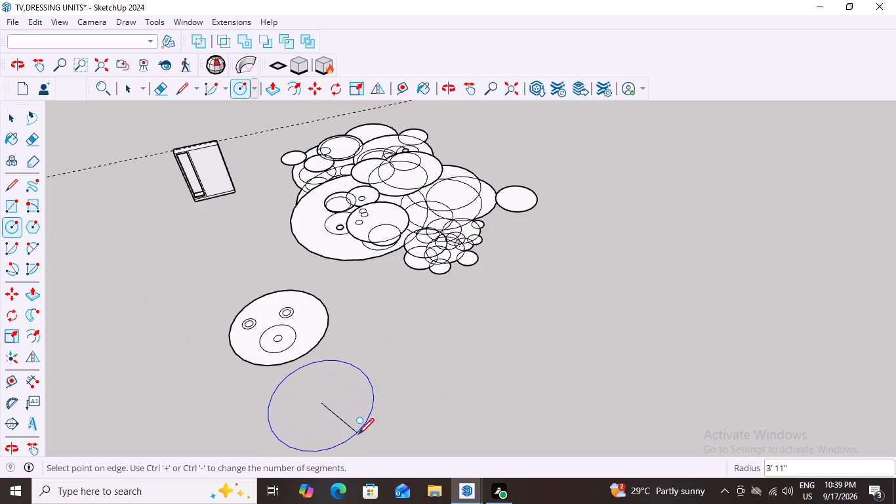
left_click(365, 440)
Draw two foot circles of about 2' 3" radius side by side against the near edge of the body circle.
scroll(285, 329, "down", 4)
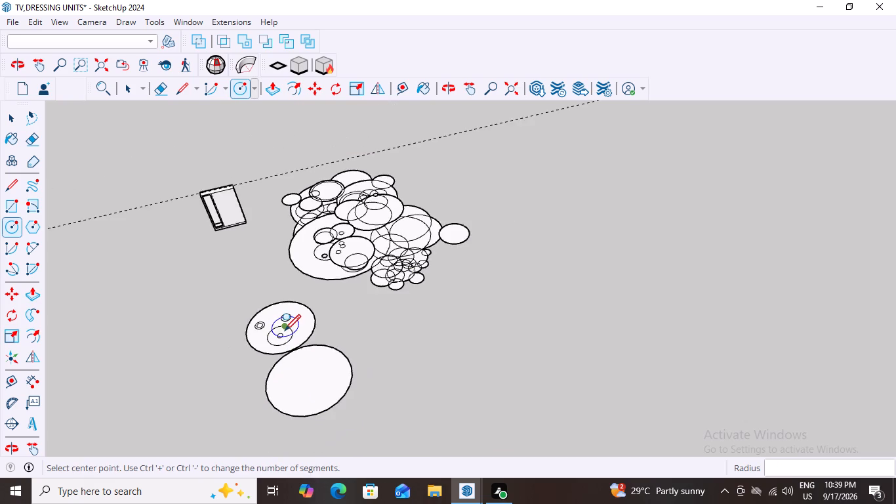
scroll(285, 329, "down", 4)
middle_click_drag(346, 398, 287, 400)
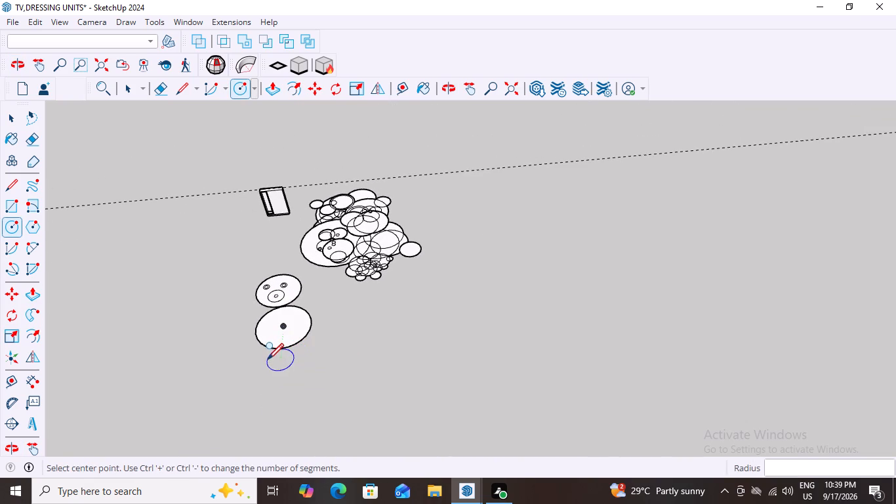
left_click(267, 358)
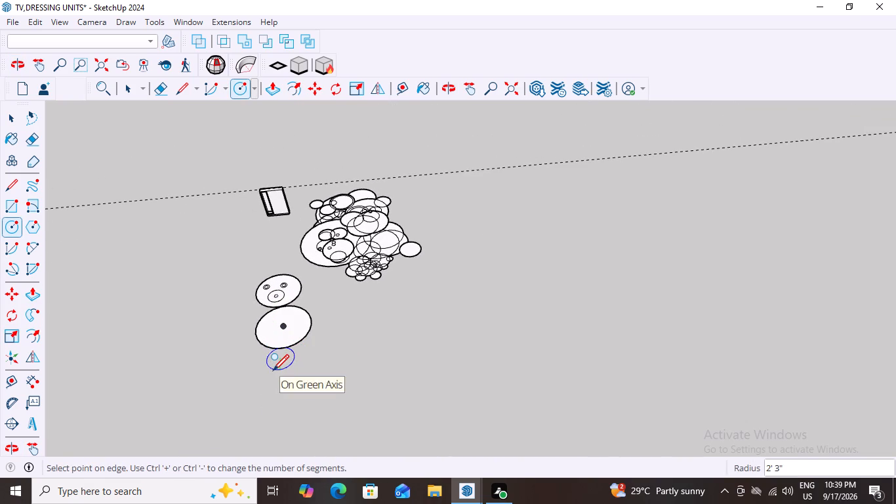
left_click(273, 369)
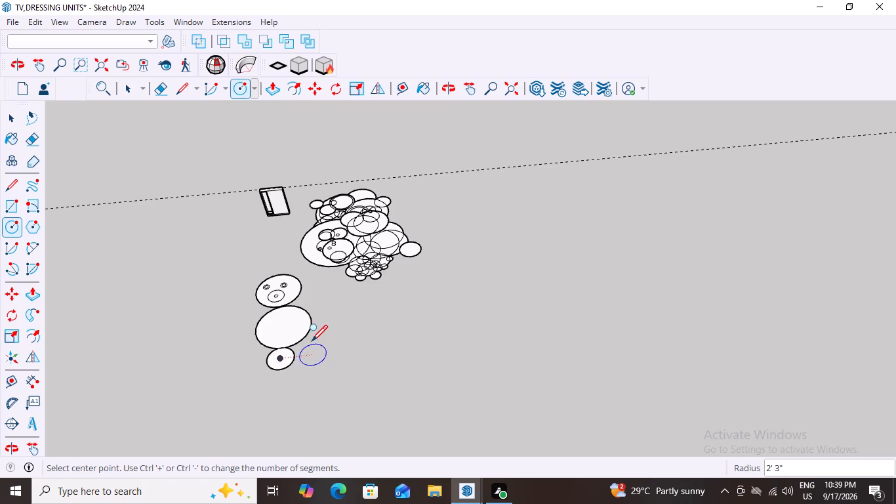
left_click(316, 345)
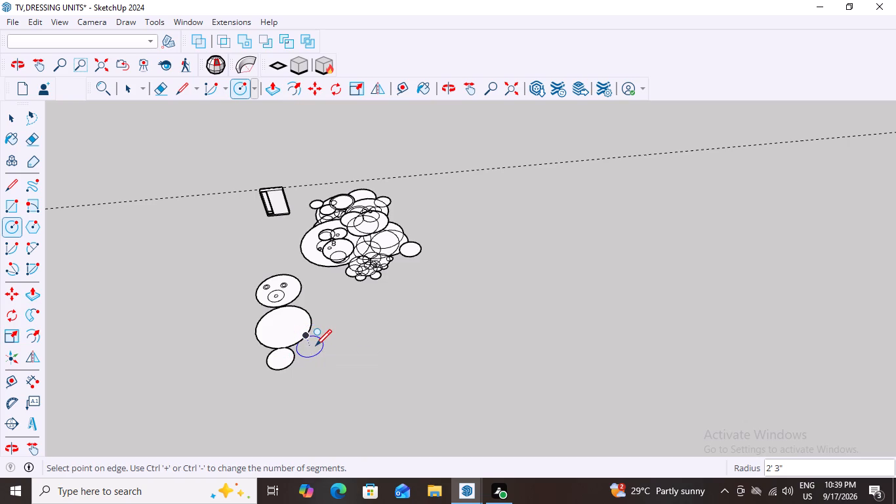
left_click(323, 350)
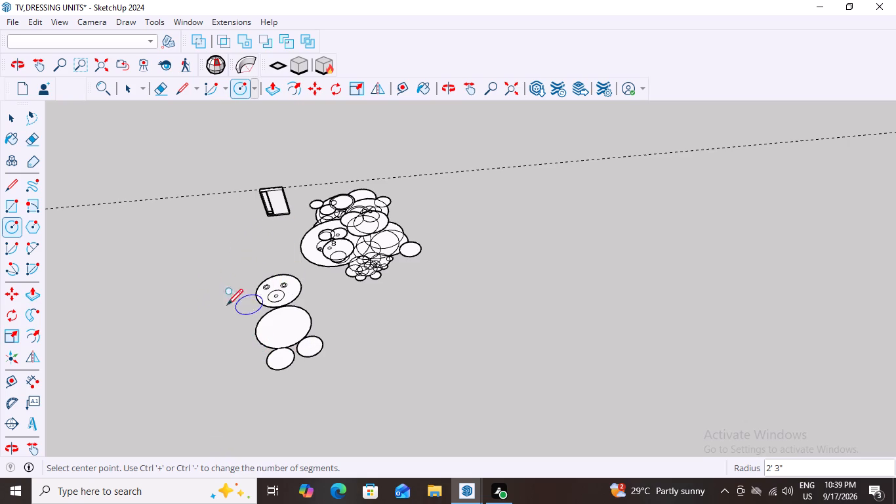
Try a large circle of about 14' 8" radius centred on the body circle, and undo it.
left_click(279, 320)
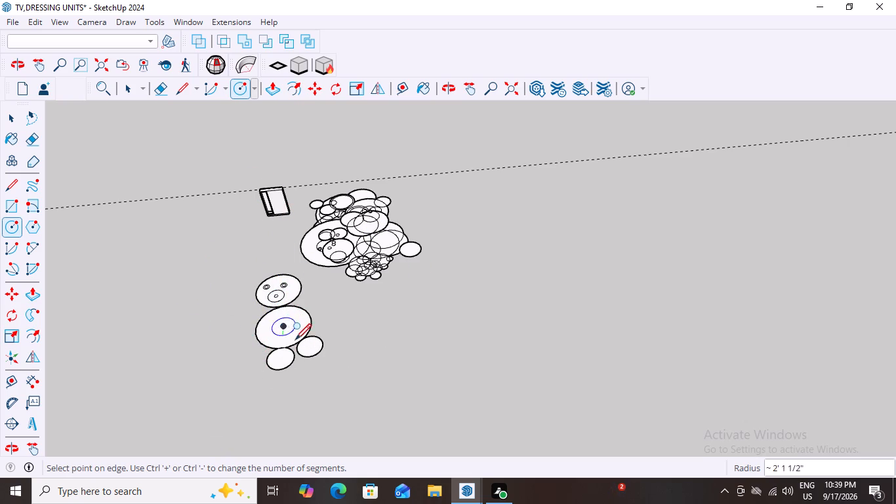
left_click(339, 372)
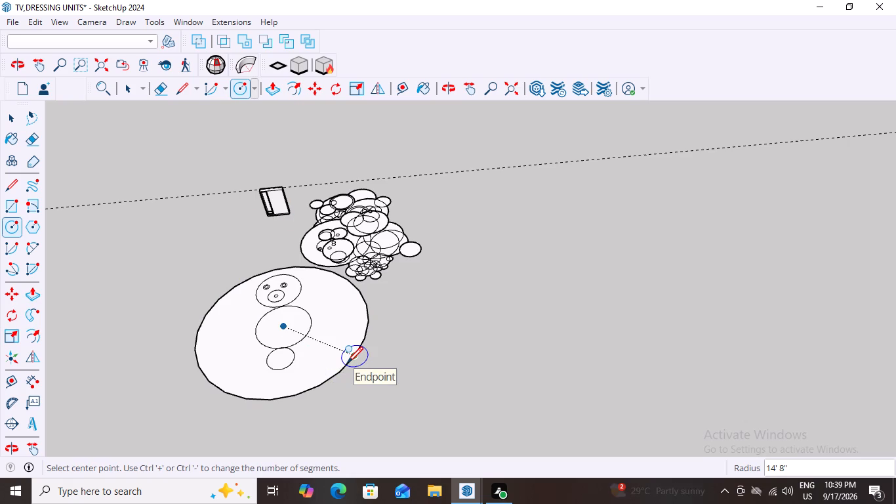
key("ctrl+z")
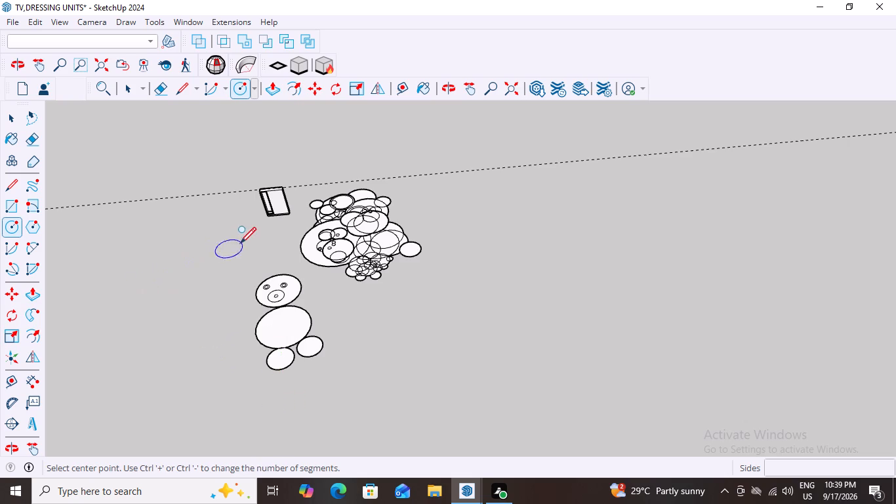
Delete the foot circle beside the body's near edge on the side facing the open ground, keeping the other foot.
middle_click_drag(352, 348, 318, 265)
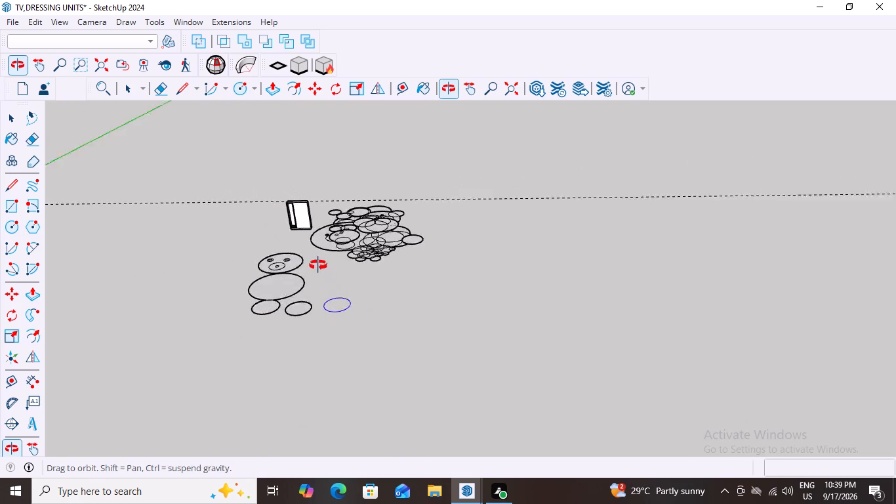
middle_click_drag(318, 265, 314, 388)
scroll(304, 341, "up", 4)
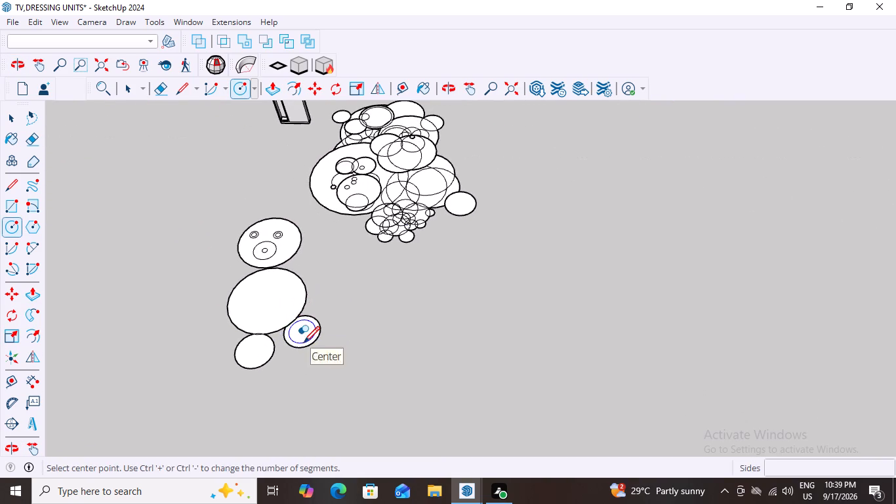
key("Escape")
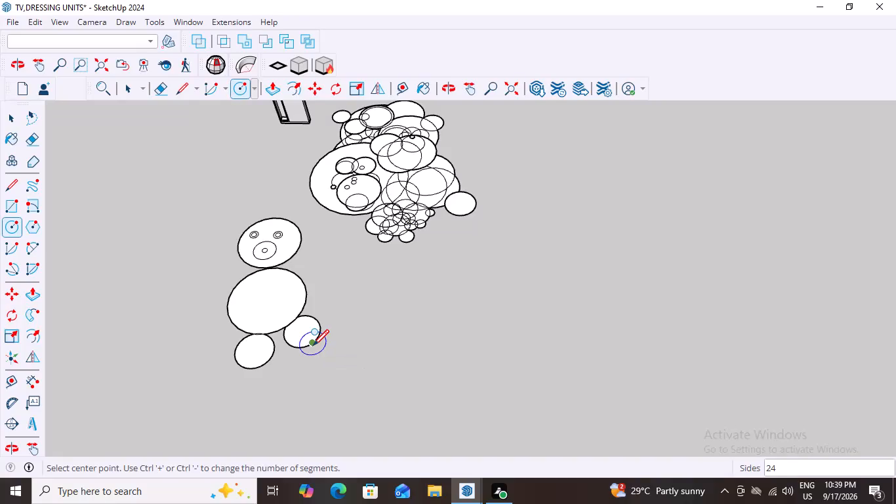
key("Escape")
key("space")
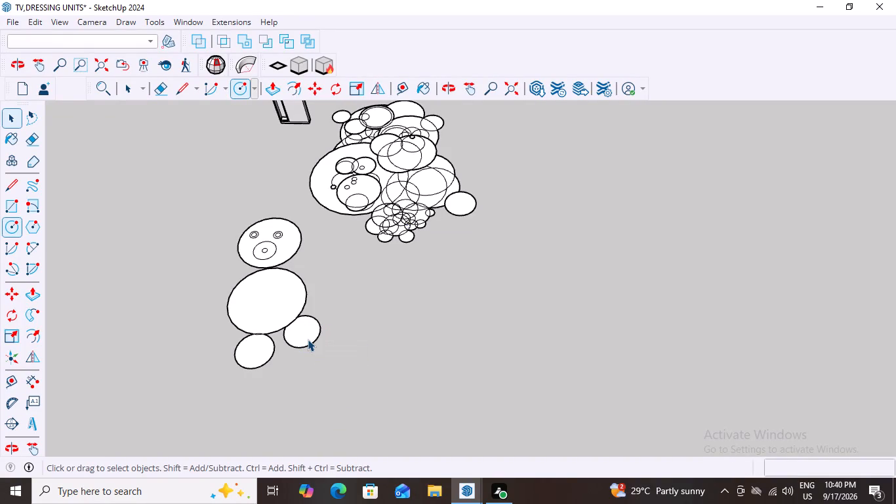
triple_click(296, 341)
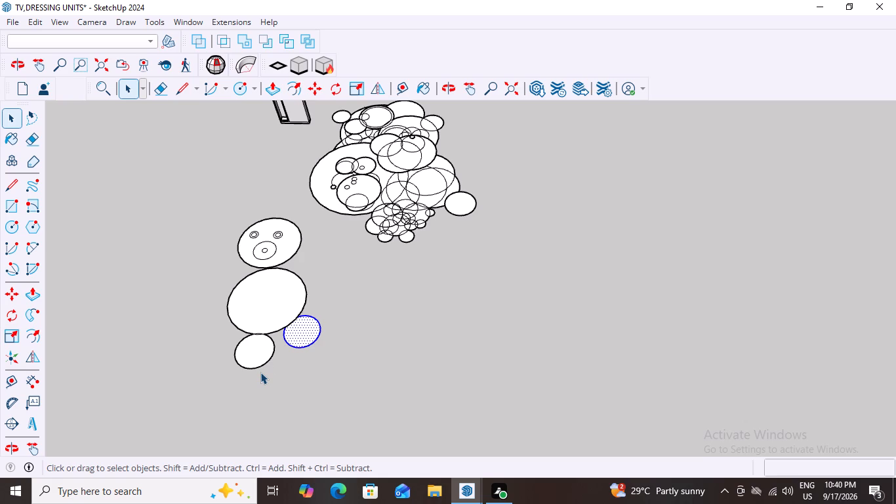
key("Delete")
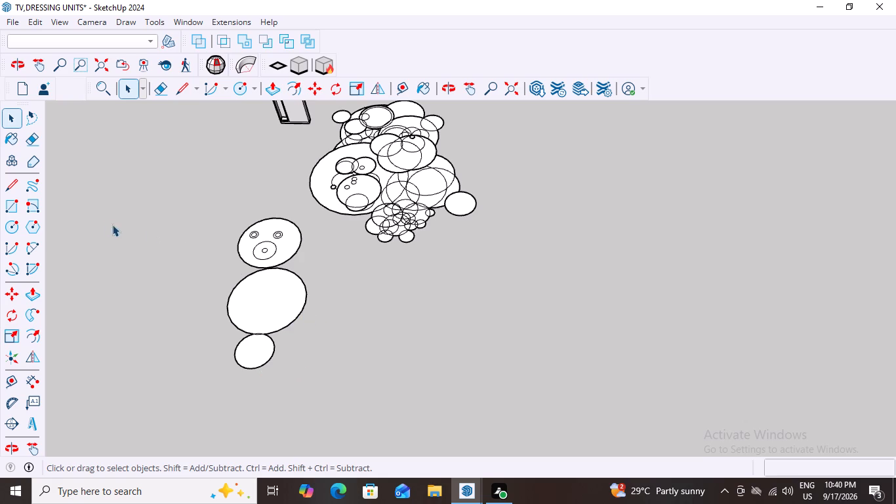
Draw a replacement foot circle of about 2' 11 1/2" radius beside the remaining foot, against the body circle.
left_click(9, 228)
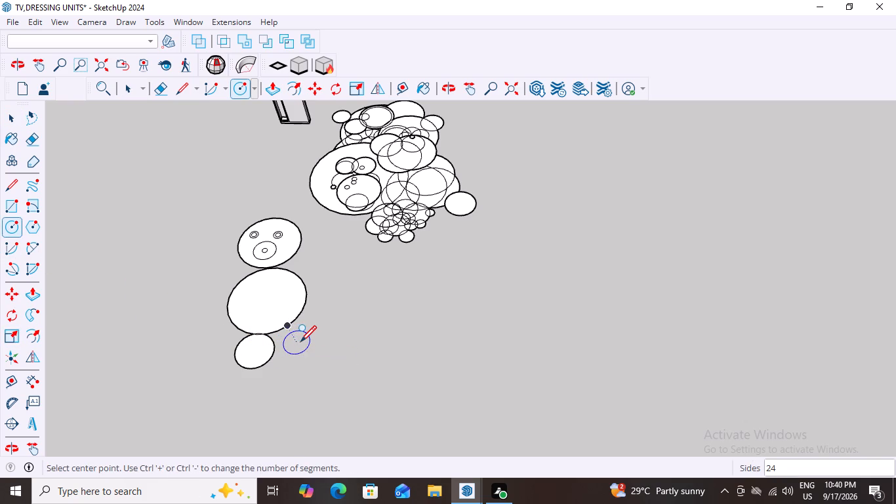
left_click(302, 341)
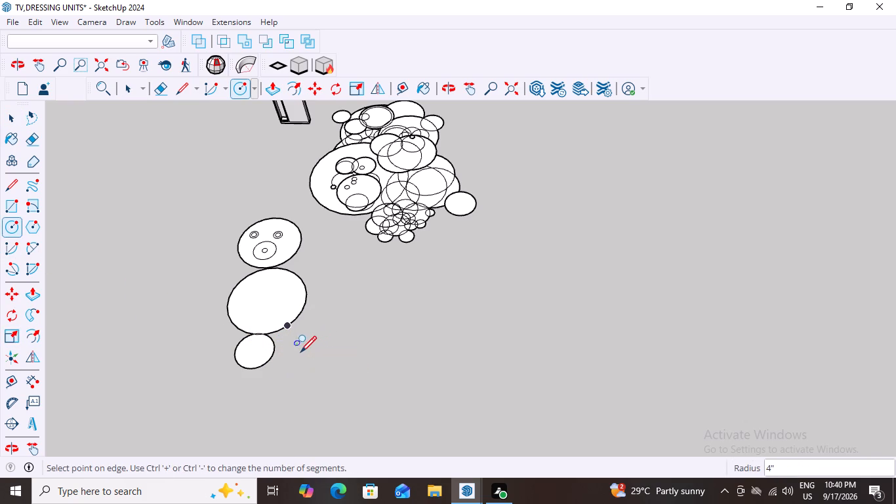
scroll(285, 348, "up", 6)
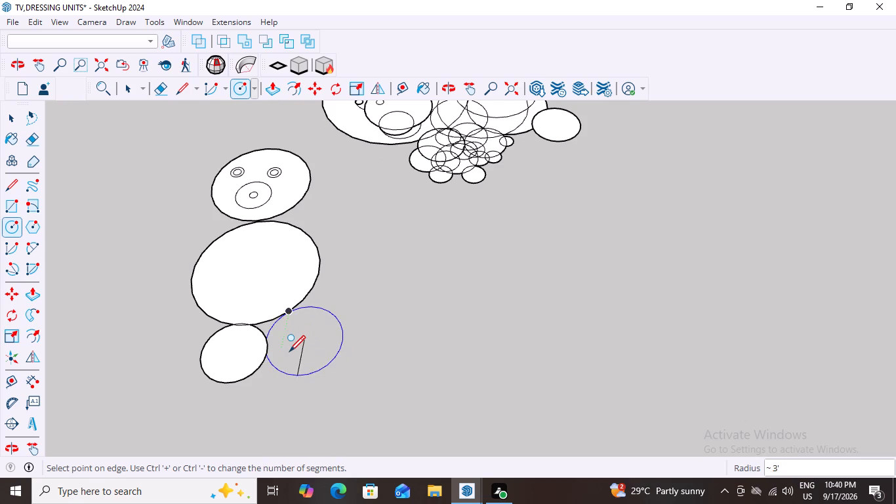
left_click(290, 350)
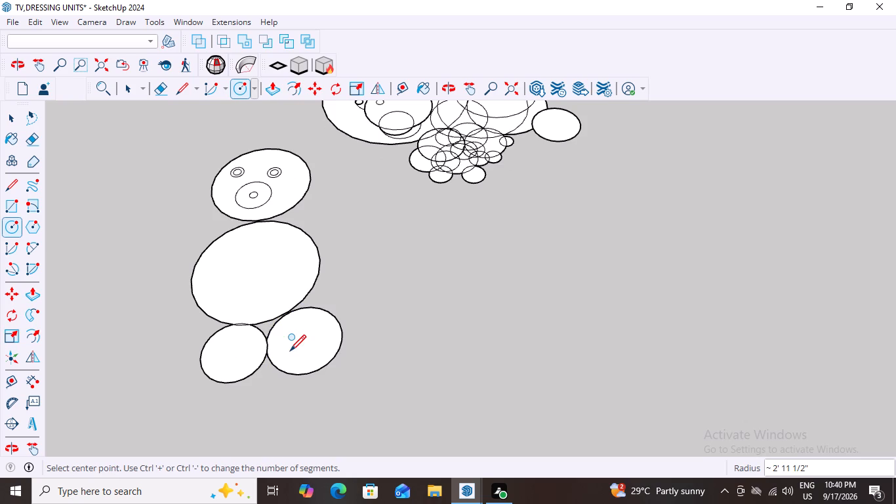
Make a group of the replacement foot circle lying apart from the figure, including its face and edge.
scroll(153, 328, "down", 4)
middle_click_drag(313, 356, 203, 228)
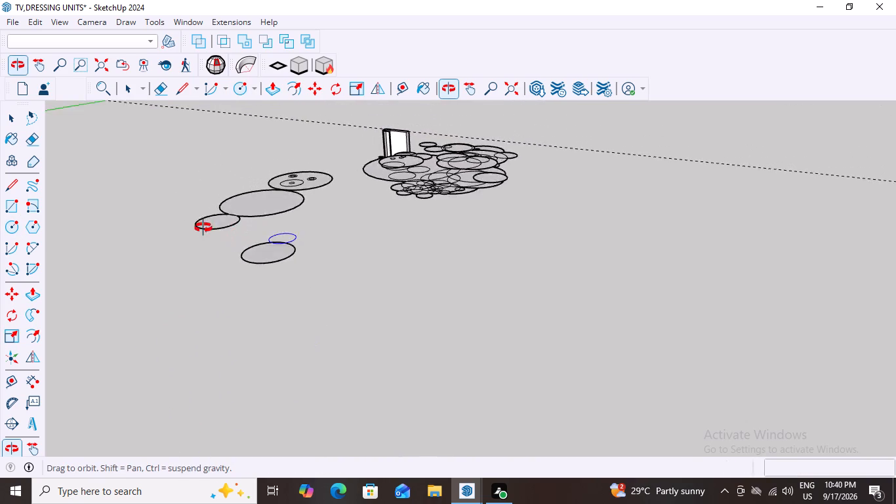
middle_click_drag(203, 228, 185, 264)
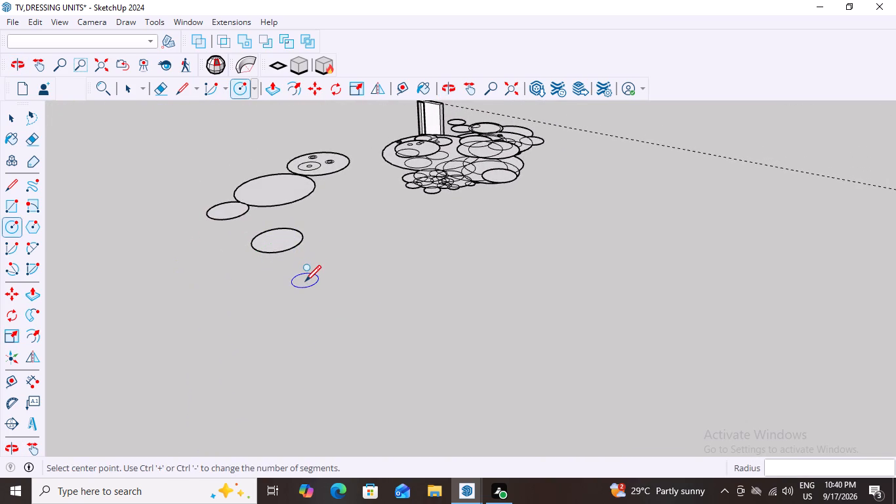
key("space")
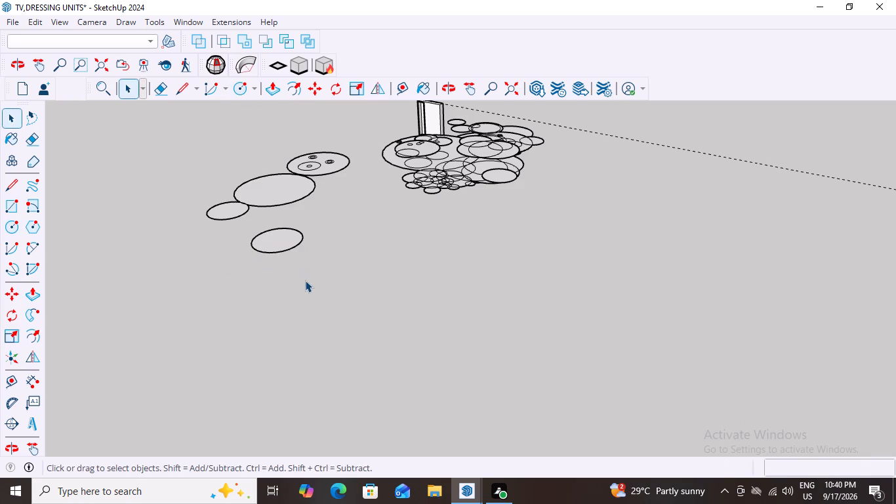
triple_click(268, 254)
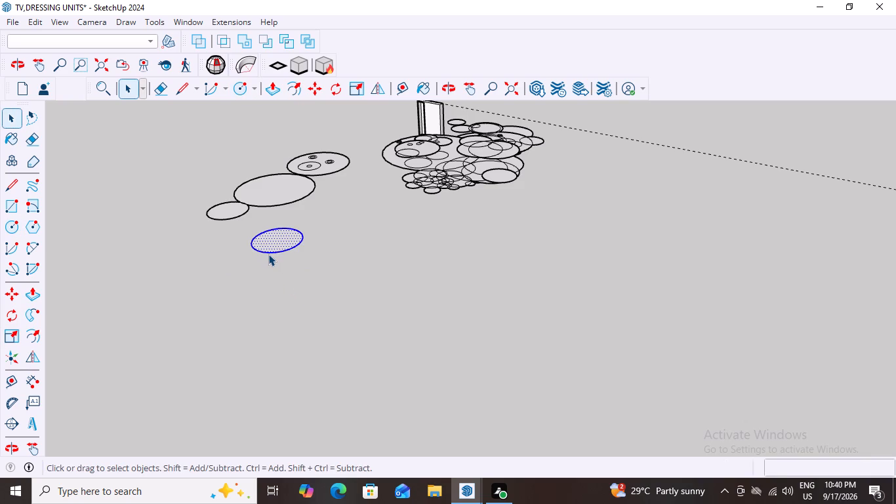
right_click_drag(270, 267, 262, 267)
left_click(199, 312)
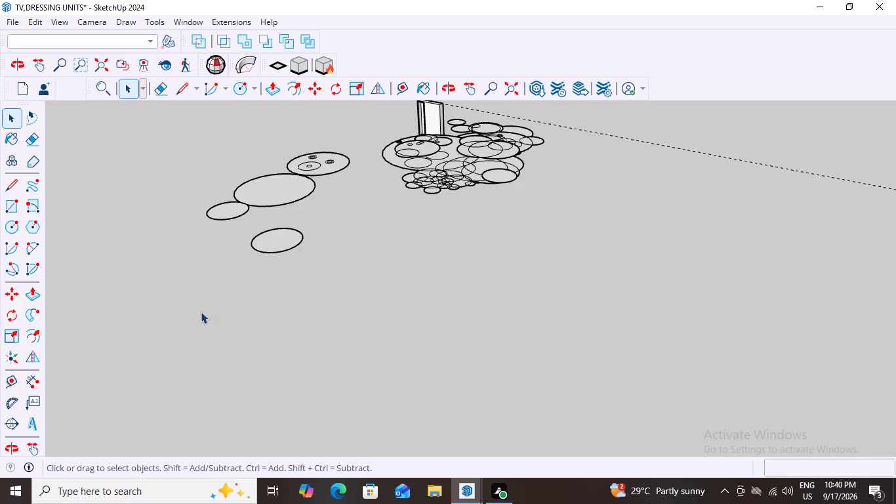
triple_click(255, 241)
left_click(255, 241)
right_click(255, 241)
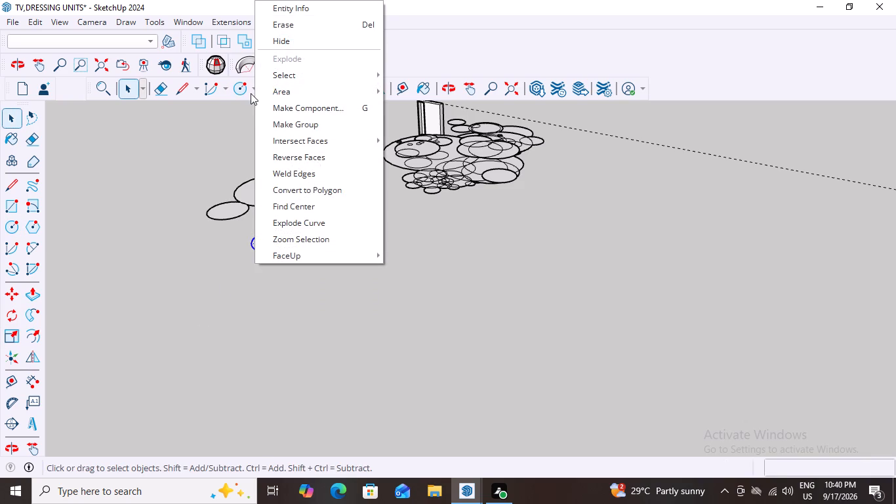
left_click(279, 126)
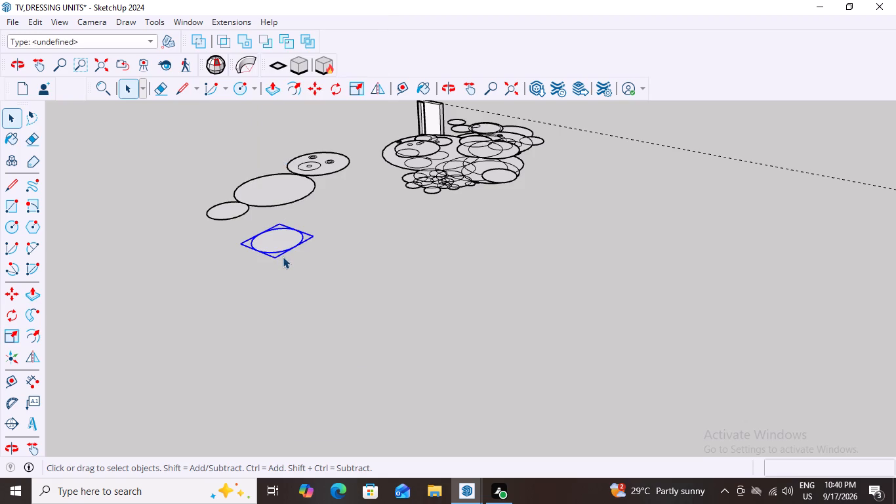
Move the grouped foot circle about 5' 11 1/2" onto an endpoint of the body circle's near edge.
key("m")
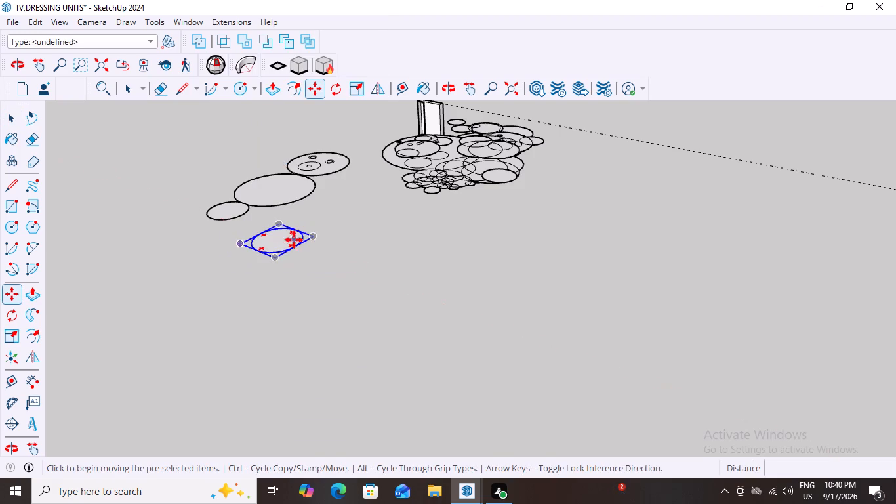
left_click(298, 234)
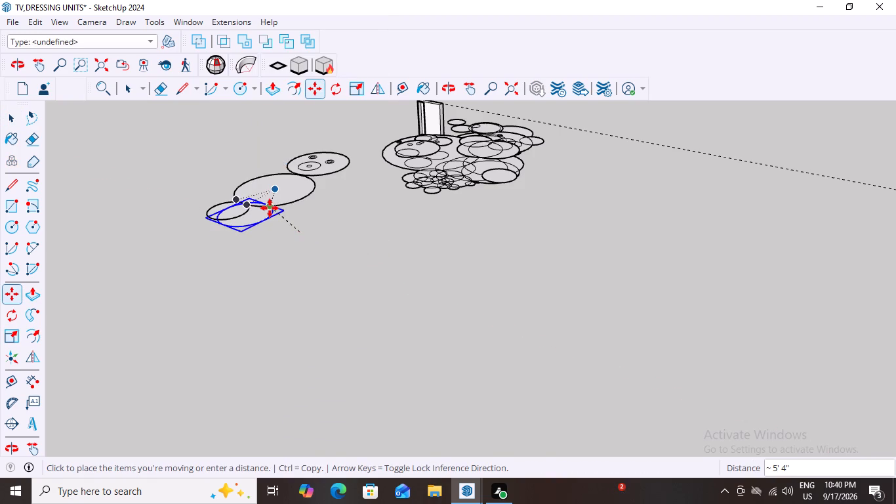
scroll(270, 208, "up", 8)
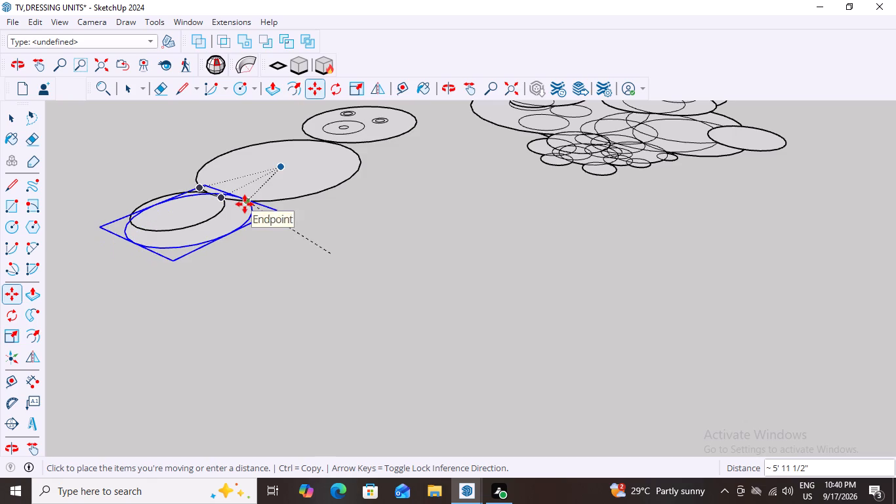
left_click(245, 204)
Shift the grouped foot circle about 4' 3" sideways off the smaller foot, placing it beside that foot against the body circle.
scroll(228, 266, "down", 7)
middle_click_drag(228, 266, 255, 293)
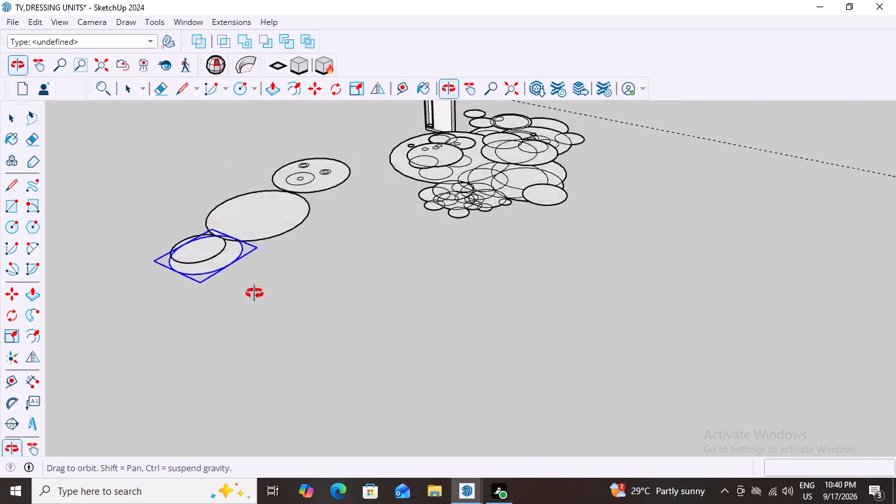
middle_click_drag(255, 293, 361, 309)
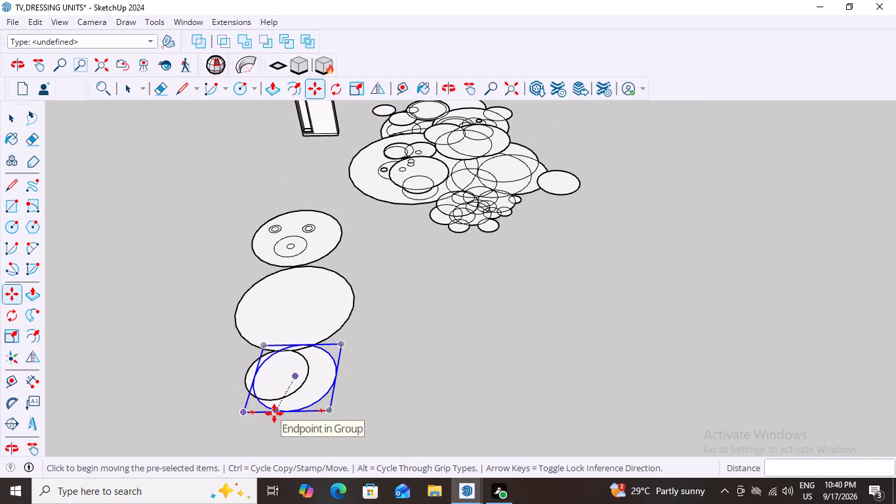
left_click(274, 413)
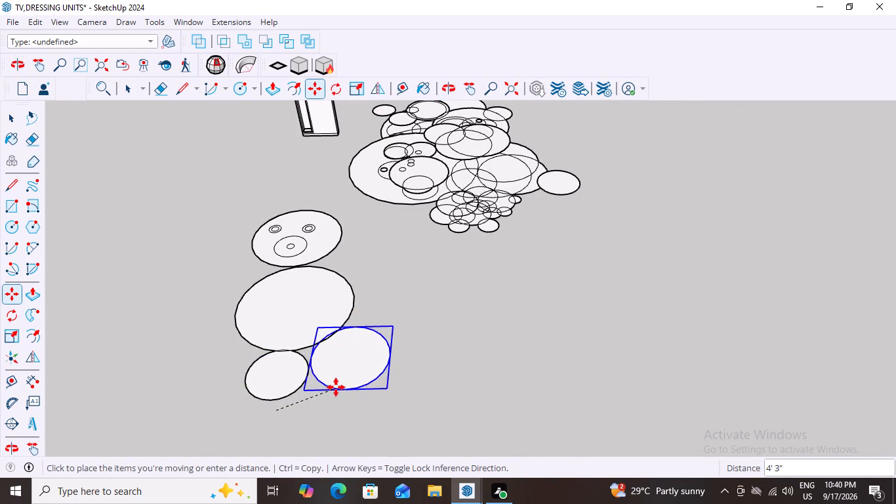
left_click(336, 389)
Examine the figure from several angles and from above to check how the grouped foot sits against the body.
scroll(418, 355, "down", 3)
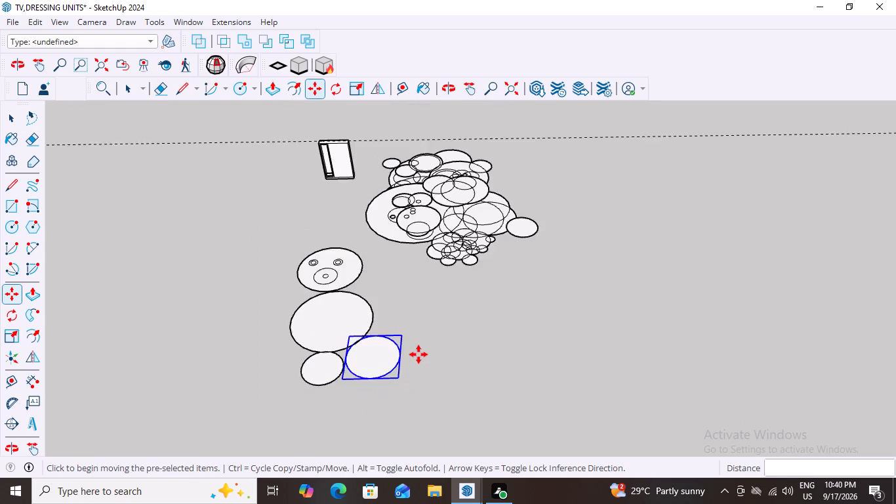
scroll(418, 354, "down", 6)
middle_click_drag(454, 368, 279, 433)
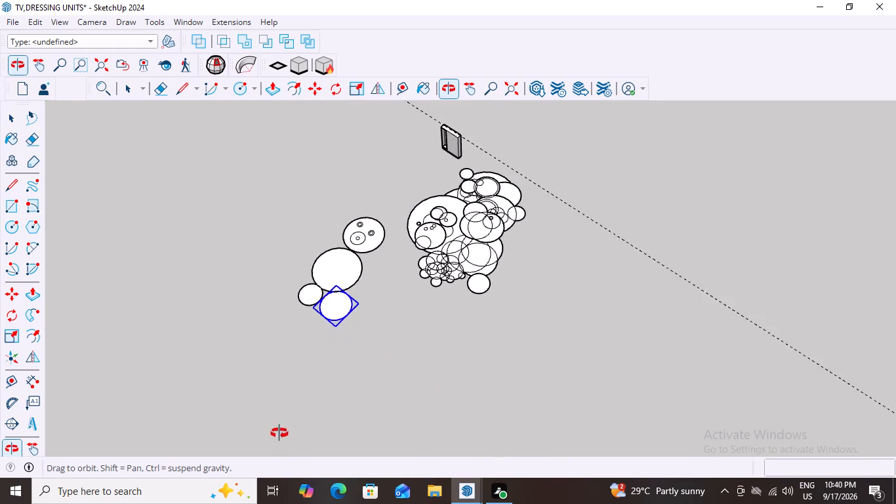
middle_click_drag(279, 433, 262, 405)
scroll(273, 252, "up", 5)
middle_click_drag(279, 253, 359, 408)
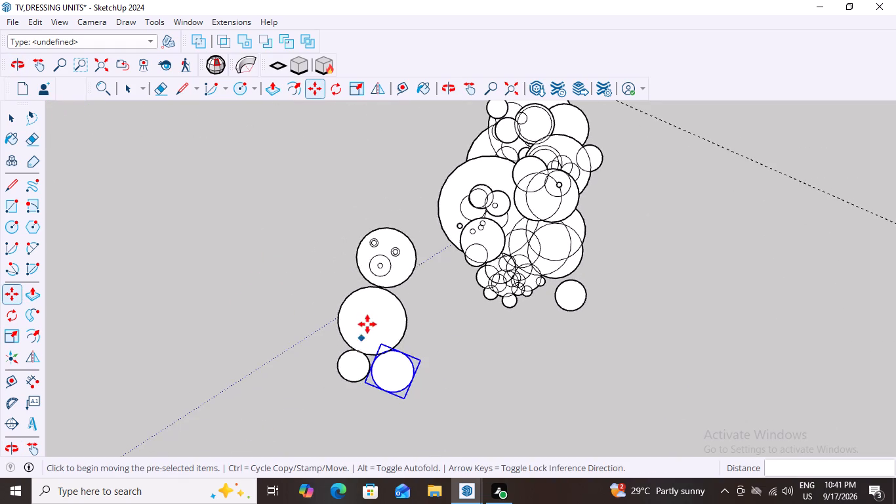
scroll(367, 324, "down", 4)
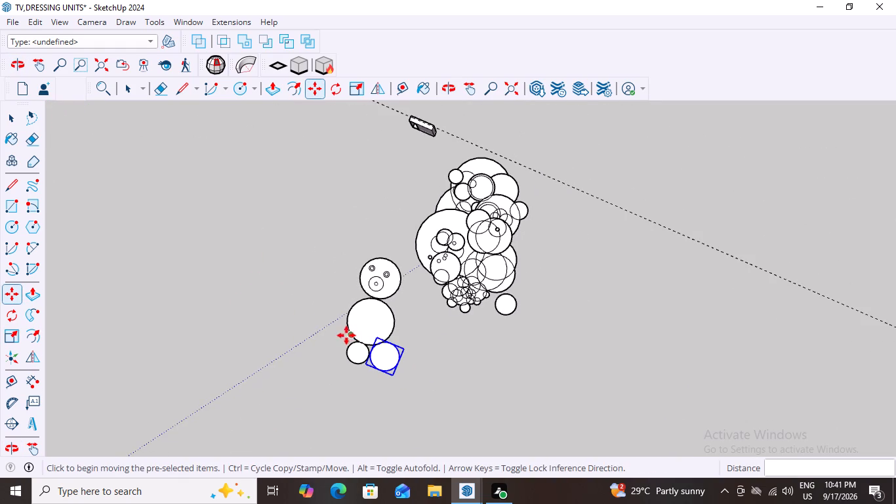
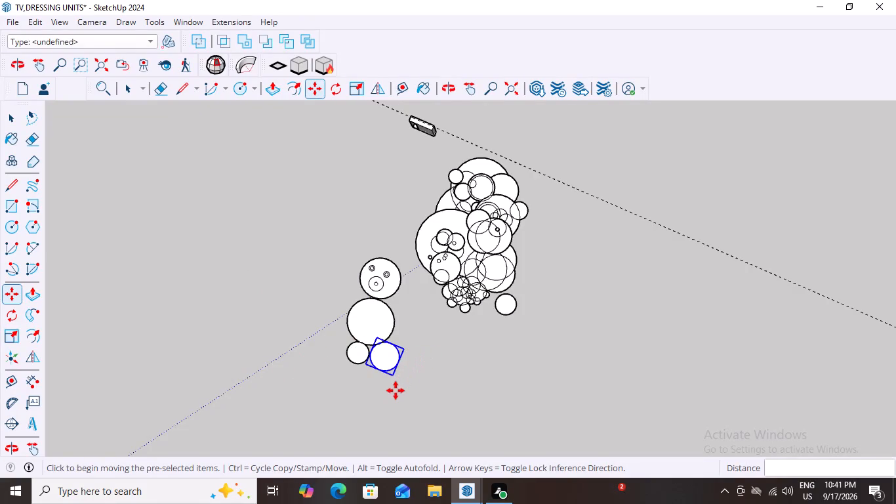
Deselect the grouped foot and examine the overlapping circle cluster from several angles, including a low view.
scroll(394, 388, "up", 4)
key("space")
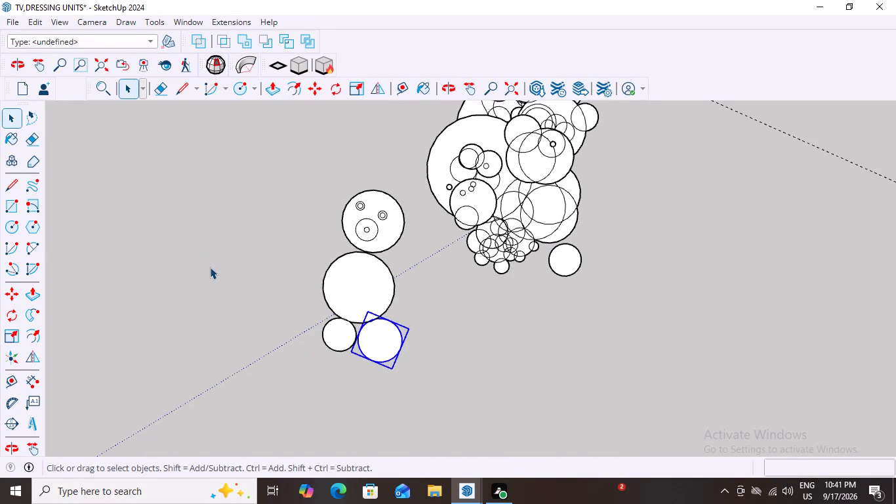
key("space")
left_click(140, 299)
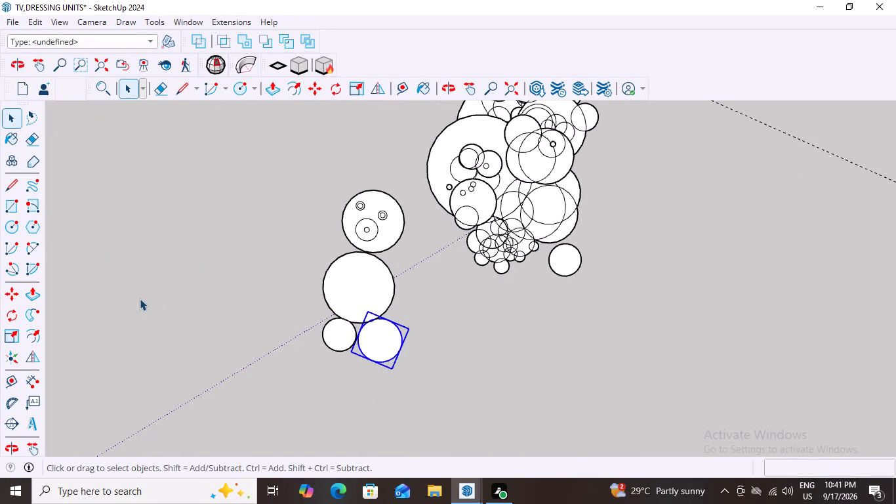
scroll(225, 247, "down", 4)
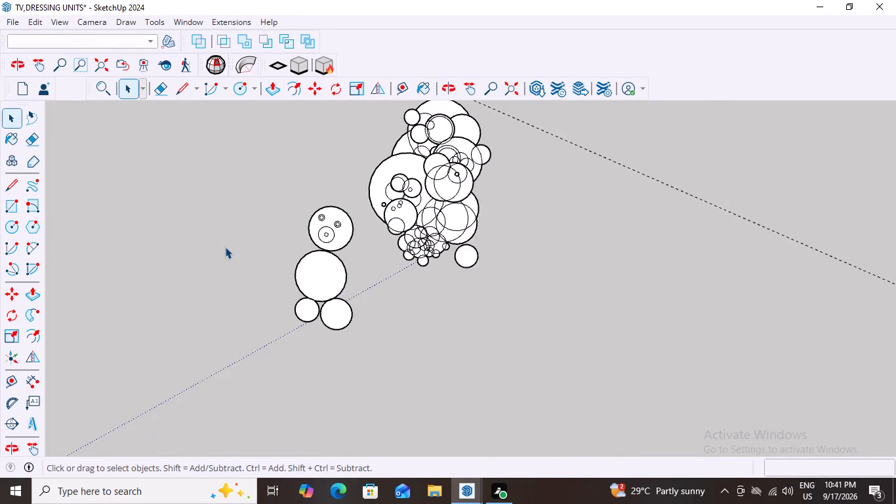
scroll(224, 247, "down", 3)
middle_click_drag(462, 221, 249, 231)
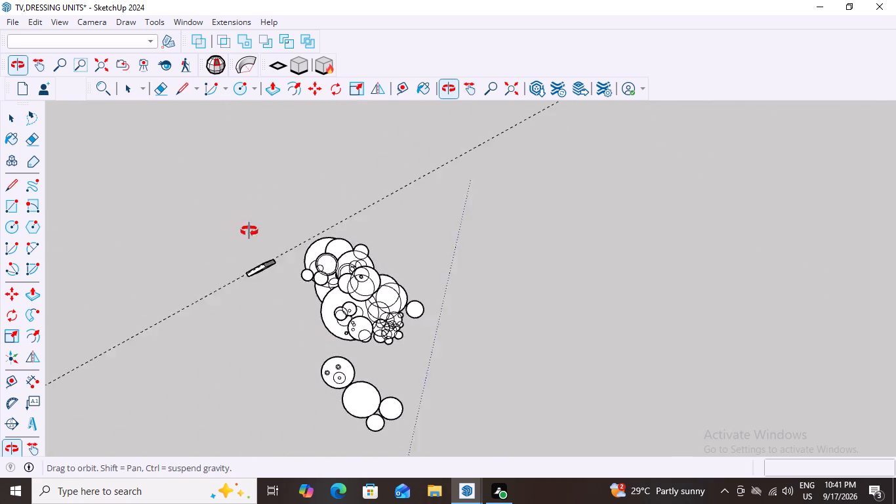
middle_click_drag(249, 231, 429, 177)
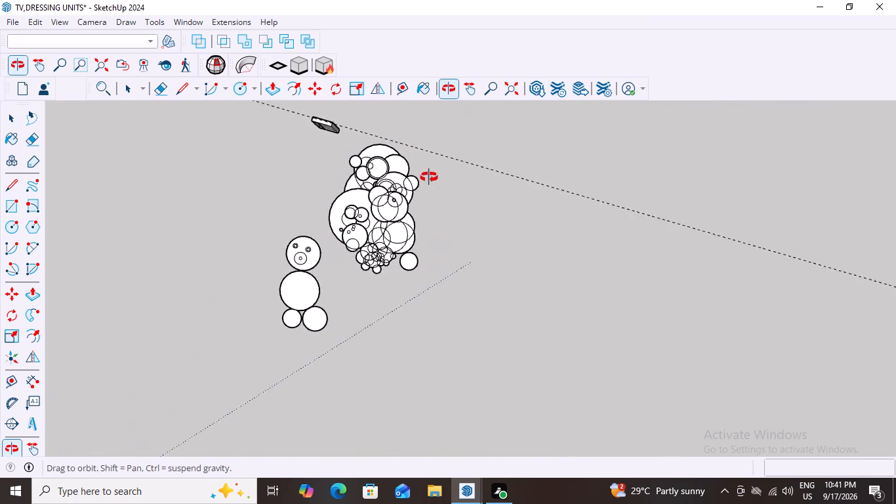
middle_click_drag(429, 177, 417, 130)
middle_click_drag(398, 199, 395, 108)
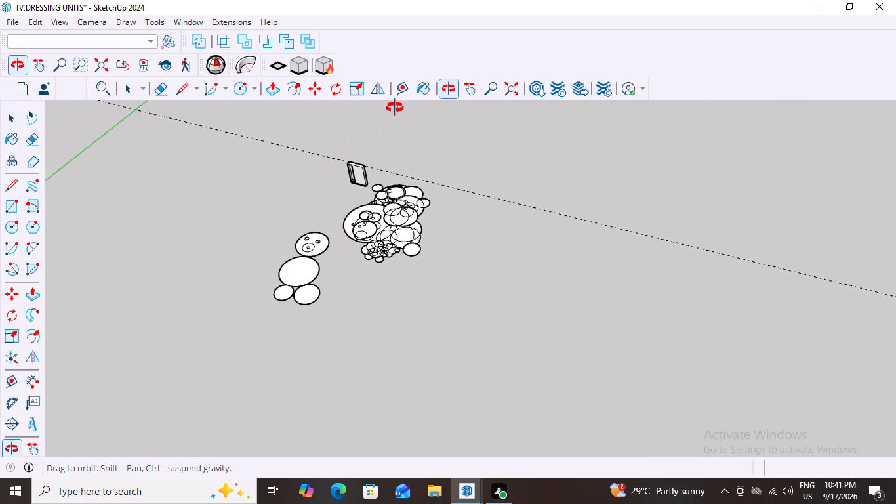
middle_click_drag(395, 108, 395, 111)
middle_click_drag(502, 276, 386, 184)
scroll(392, 185, "up", 3)
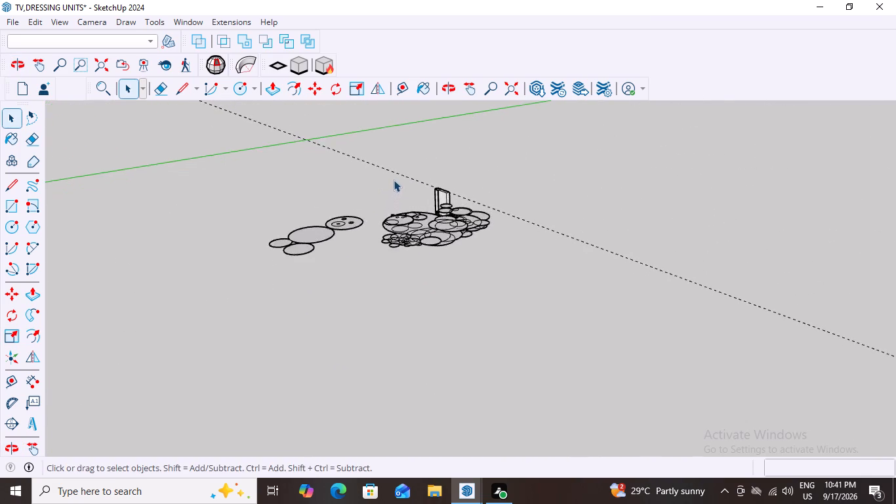
scroll(394, 180, "up", 1)
scroll(439, 220, "up", 5)
scroll(436, 291, "up", 7)
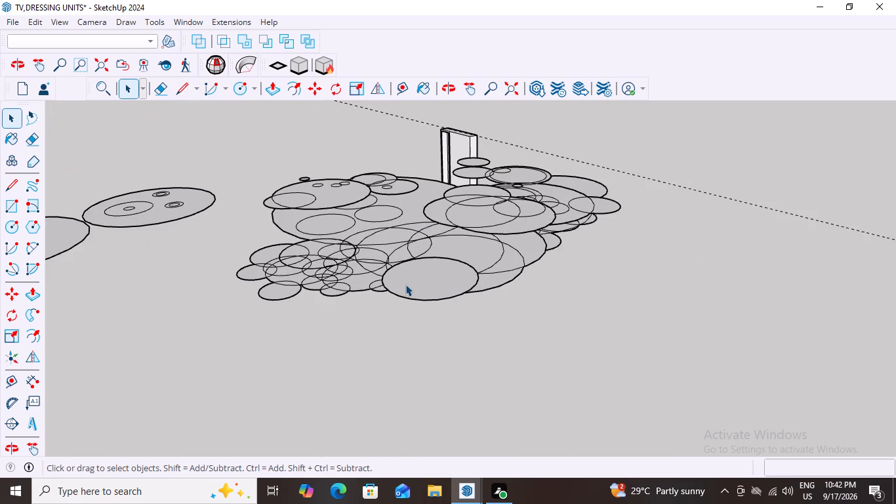
scroll(405, 284, "up", 4)
scroll(230, 347, "down", 3)
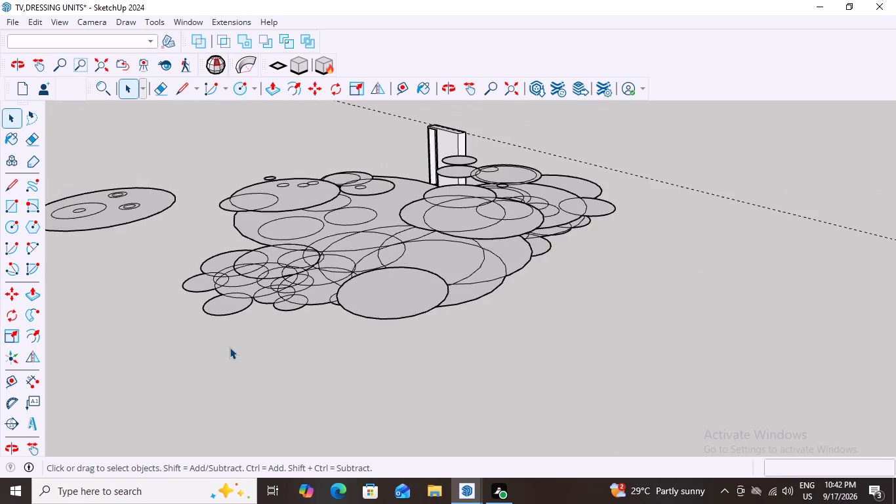
scroll(230, 347, "down", 16)
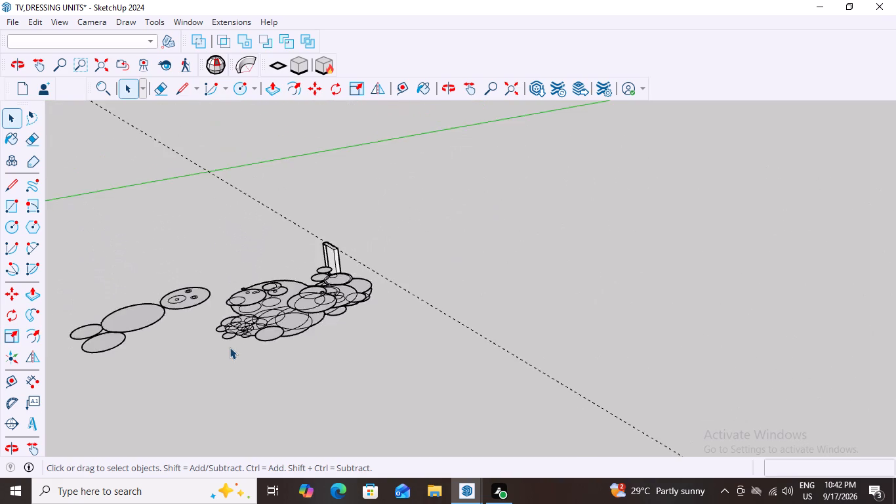
scroll(230, 347, "down", 4)
Examine the figure from a low front angle, up close where both feet meet the body circle.
middle_click_drag(155, 387, 330, 355)
scroll(330, 309, "down", 9)
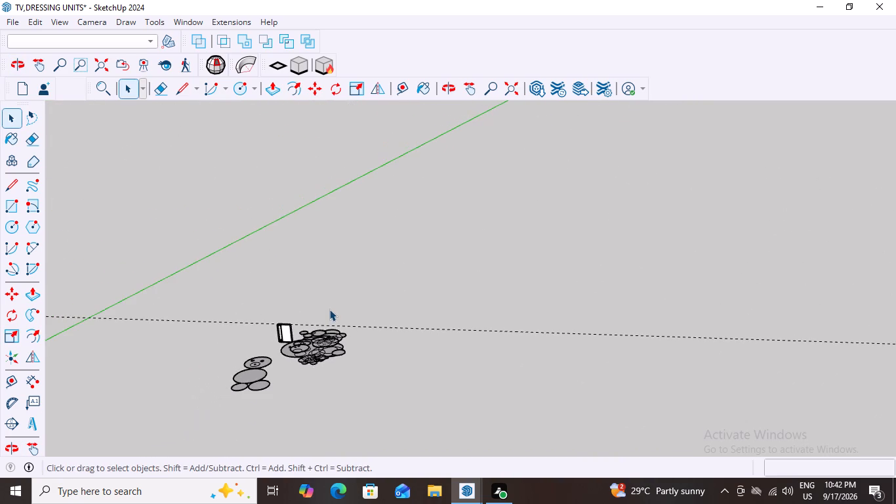
scroll(226, 348, "up", 5)
scroll(243, 428, "up", 4)
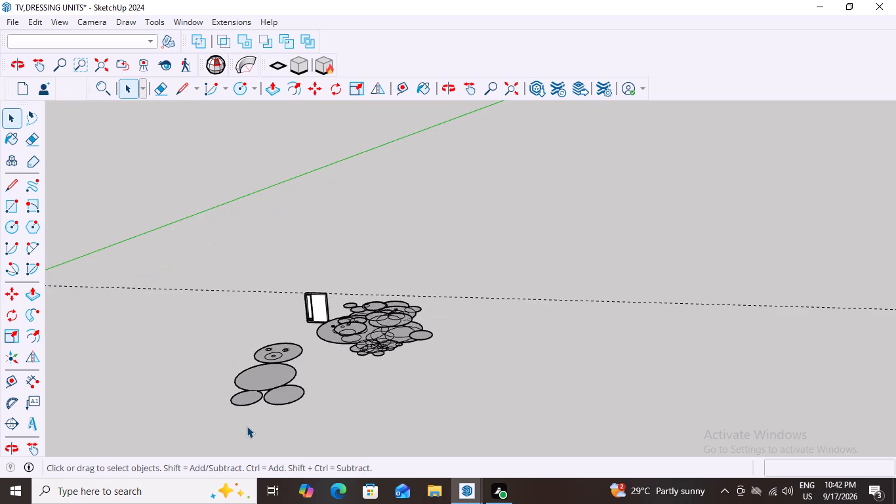
scroll(247, 426, "up", 10)
scroll(275, 346, "up", 9)
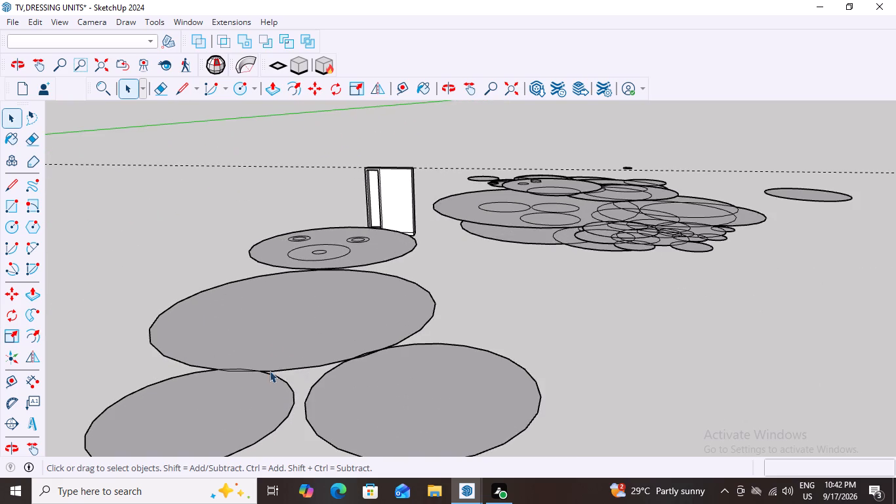
scroll(266, 367, "up", 5)
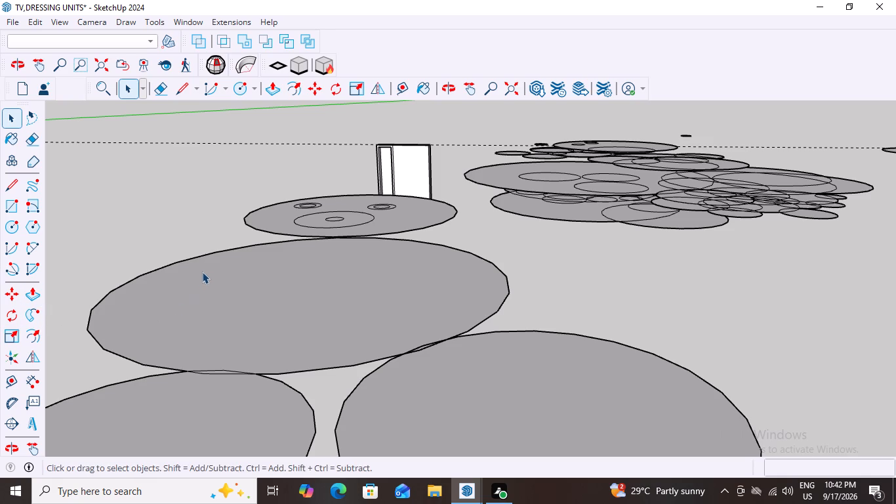
Inspect the overlaps of both feet with the body circle, checking the smaller foot's edge segment and the grouped foot.
scroll(203, 271, "down", 9)
middle_click_drag(212, 272, 222, 316)
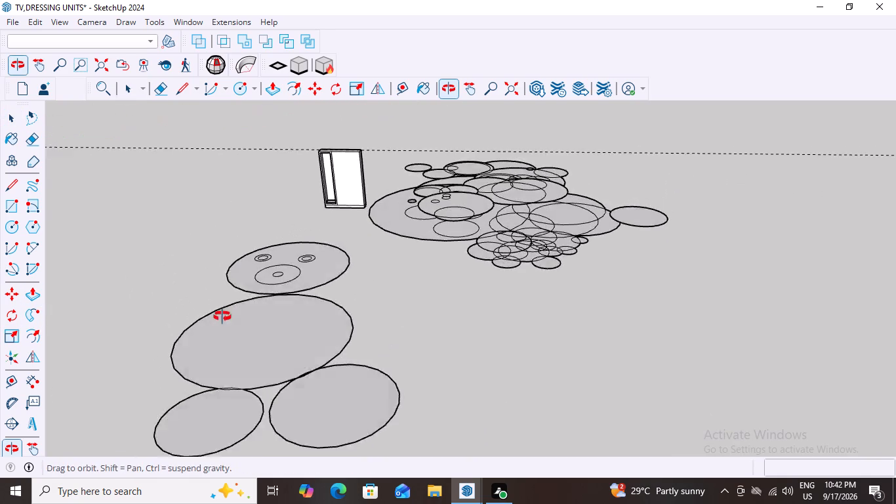
middle_click_drag(222, 316, 223, 319)
scroll(217, 283, "down", 11)
scroll(215, 337, "up", 5)
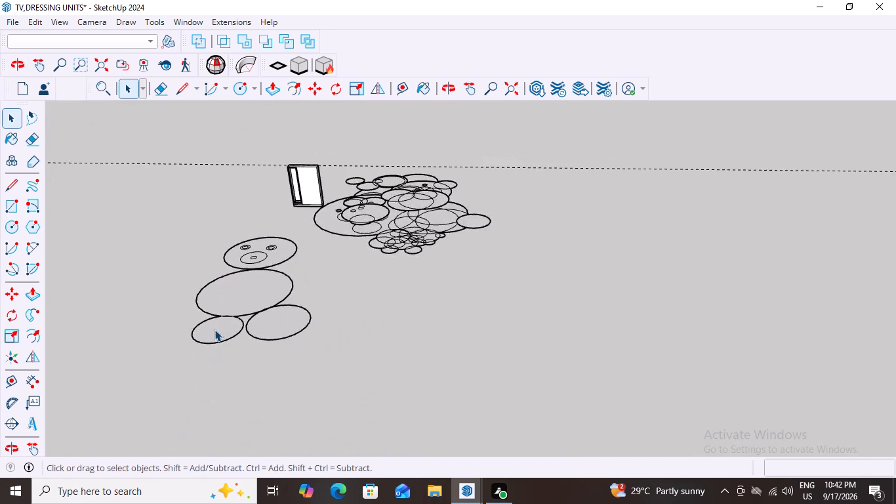
scroll(214, 329, "up", 12)
scroll(247, 284, "up", 13)
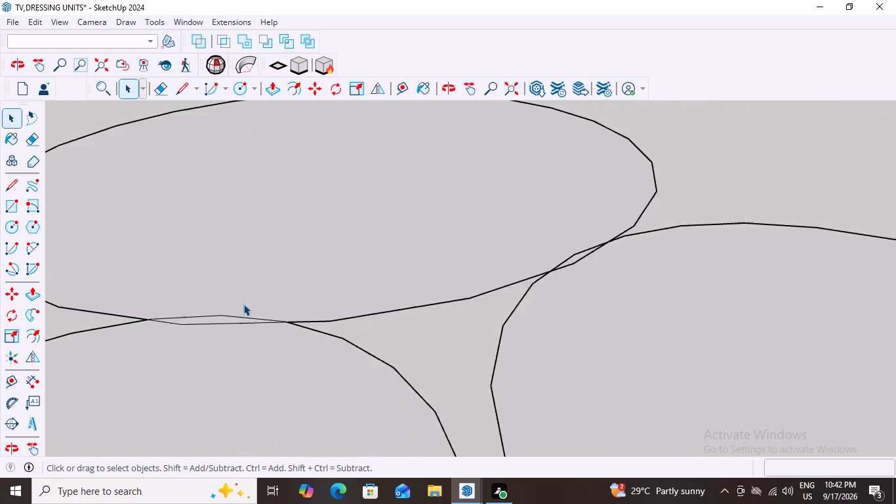
scroll(243, 304, "up", 9)
left_click(238, 324)
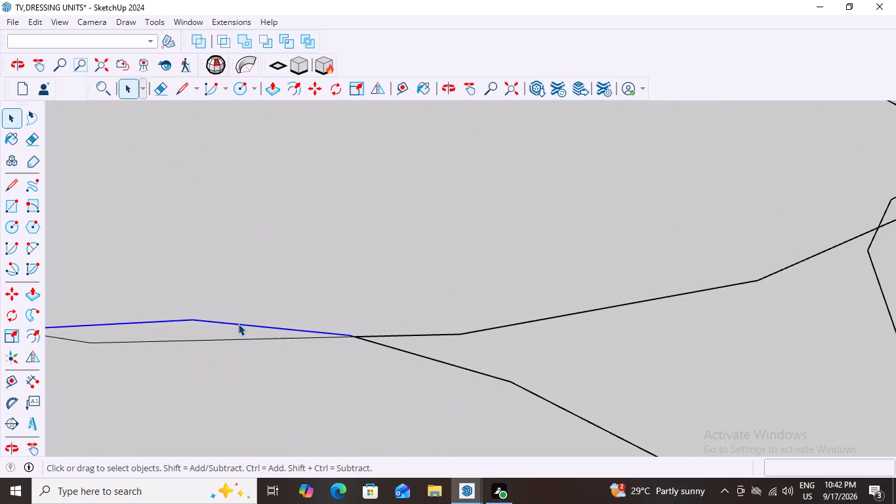
scroll(385, 299, "down", 2)
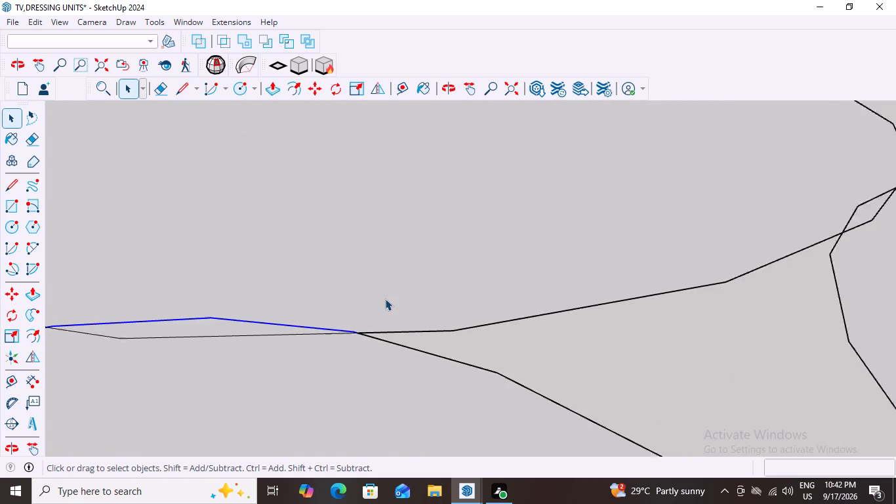
scroll(385, 299, "down", 15)
scroll(385, 299, "down", 6)
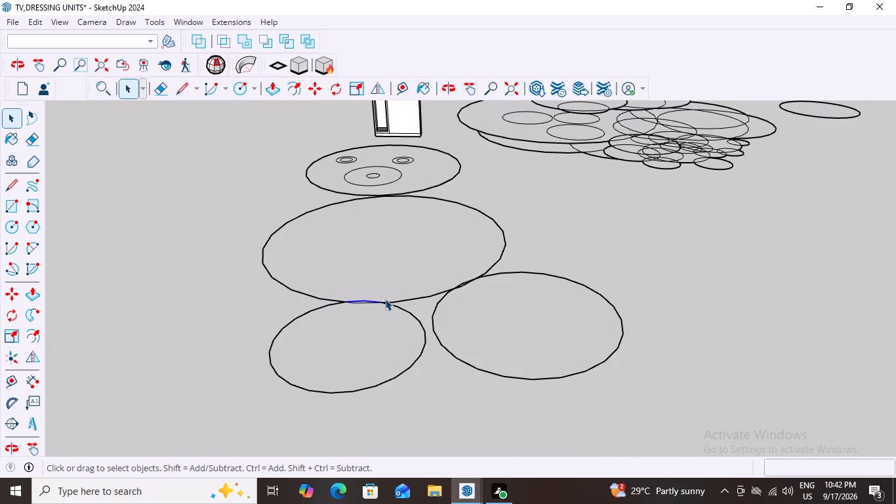
scroll(476, 269, "up", 5)
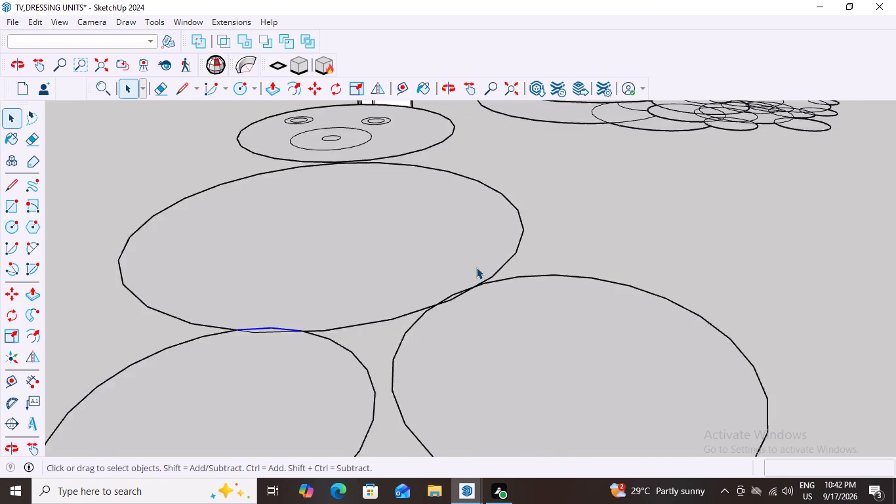
scroll(479, 274, "up", 5)
left_click(434, 310)
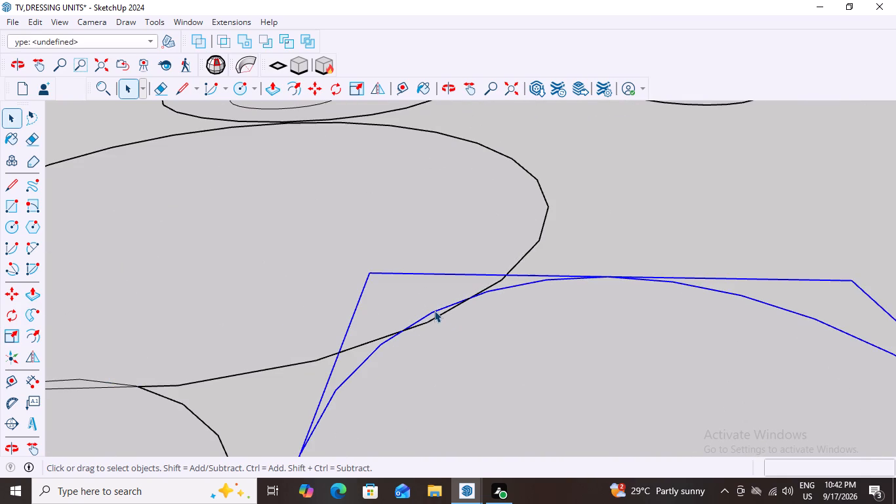
key("space")
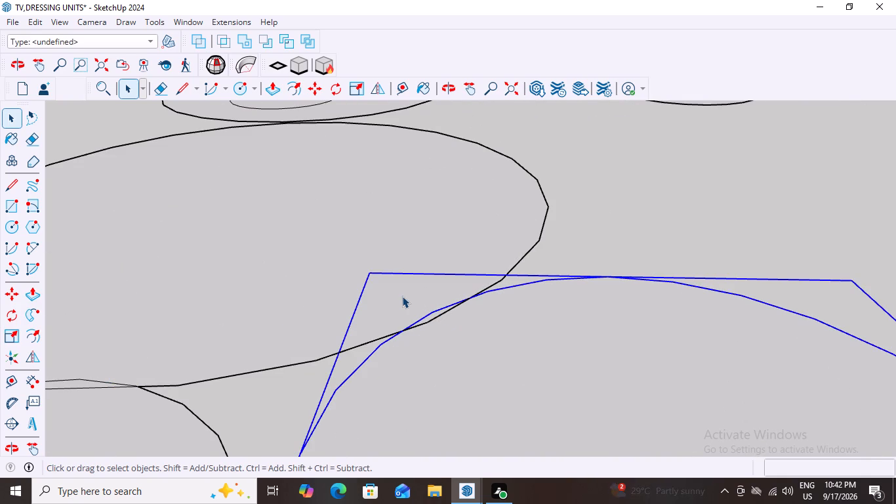
key("space")
left_click_drag(653, 209, 647, 217)
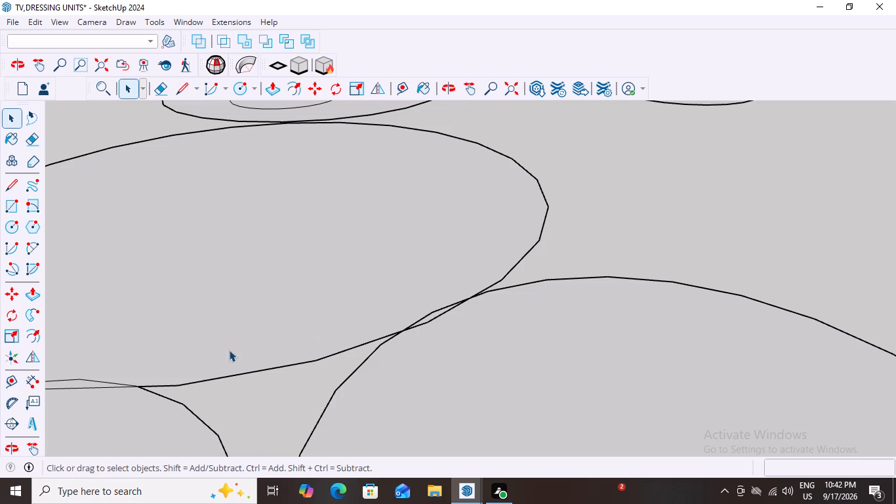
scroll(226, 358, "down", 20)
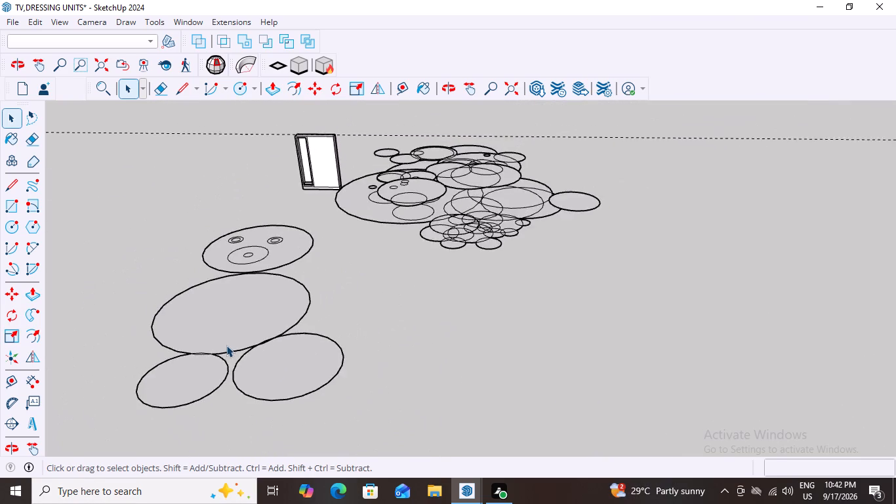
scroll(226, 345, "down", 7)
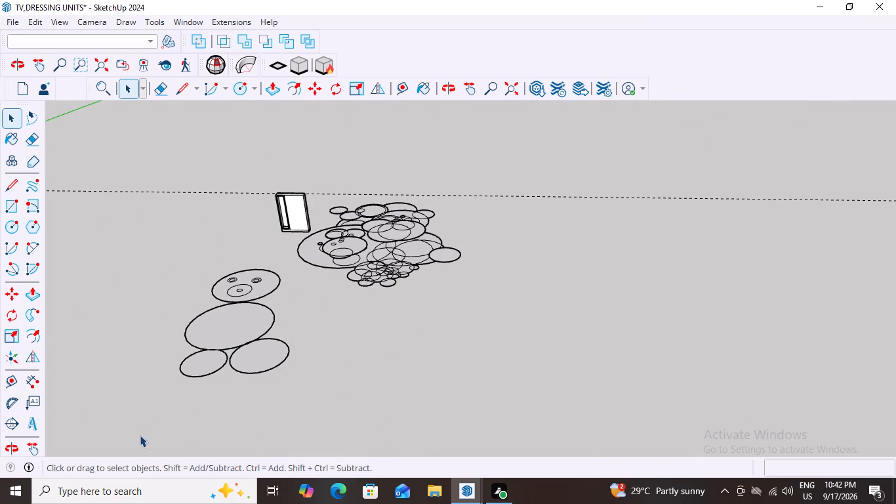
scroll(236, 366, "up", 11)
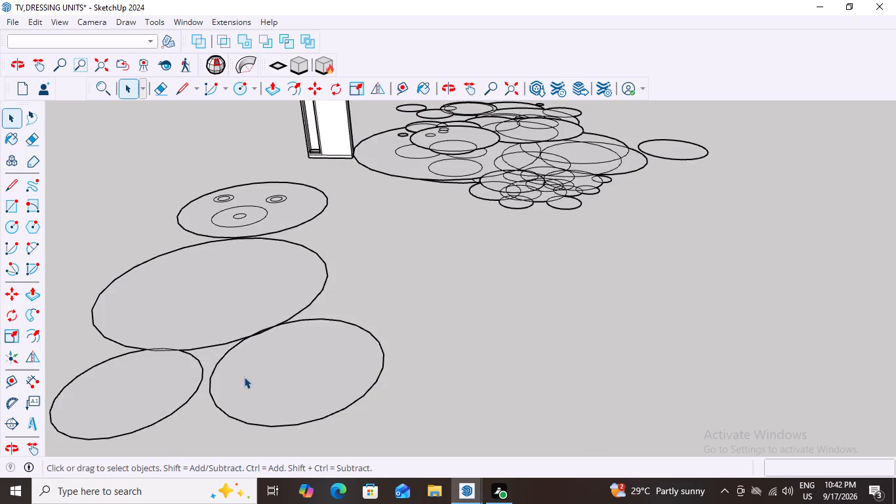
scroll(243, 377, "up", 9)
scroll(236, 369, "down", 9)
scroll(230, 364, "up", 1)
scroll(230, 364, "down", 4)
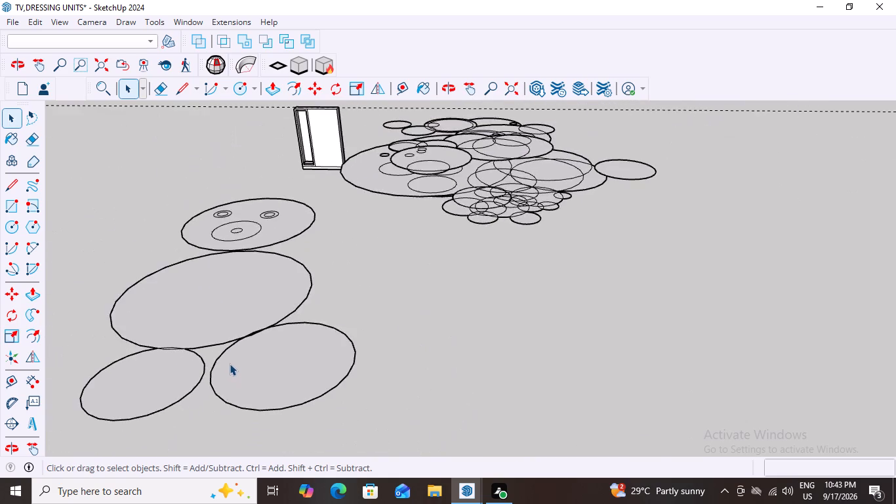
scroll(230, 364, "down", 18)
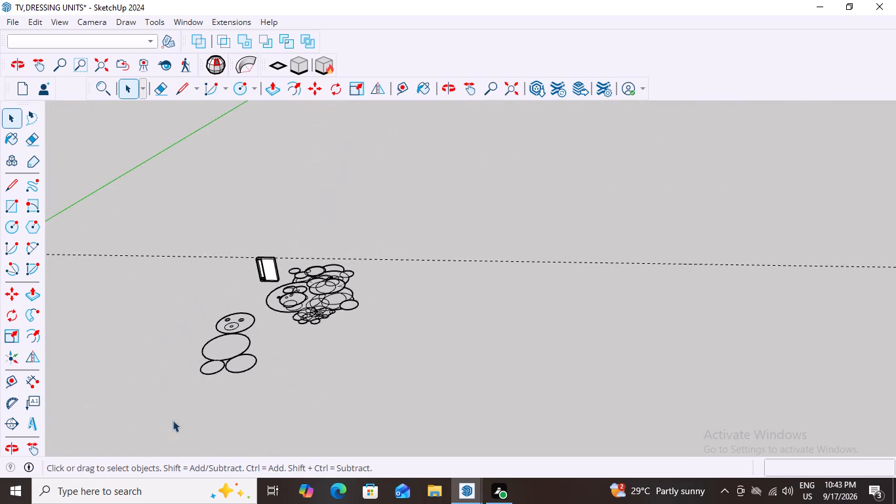
Examine the gap between the figure's head and body circles up close from a low angle.
middle_click_drag(186, 394, 255, 324)
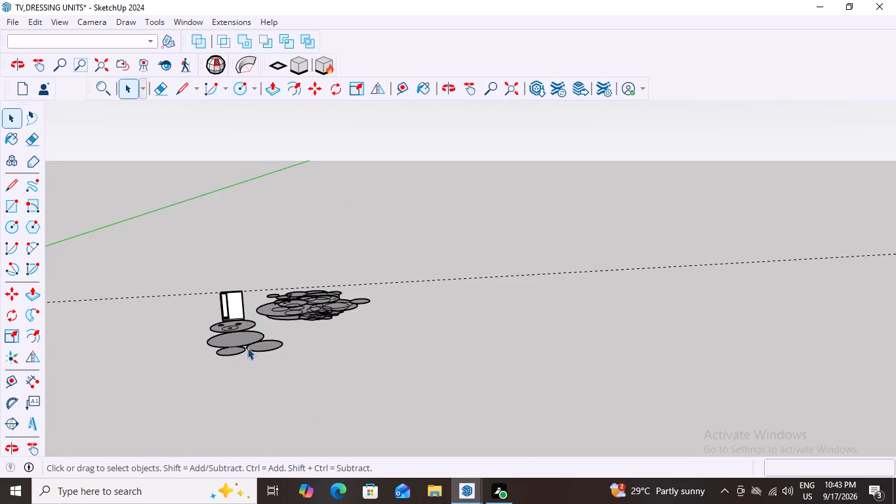
scroll(247, 348, "up", 4)
scroll(124, 337, "up", 4)
scroll(265, 316, "up", 5)
scroll(270, 388, "up", 4)
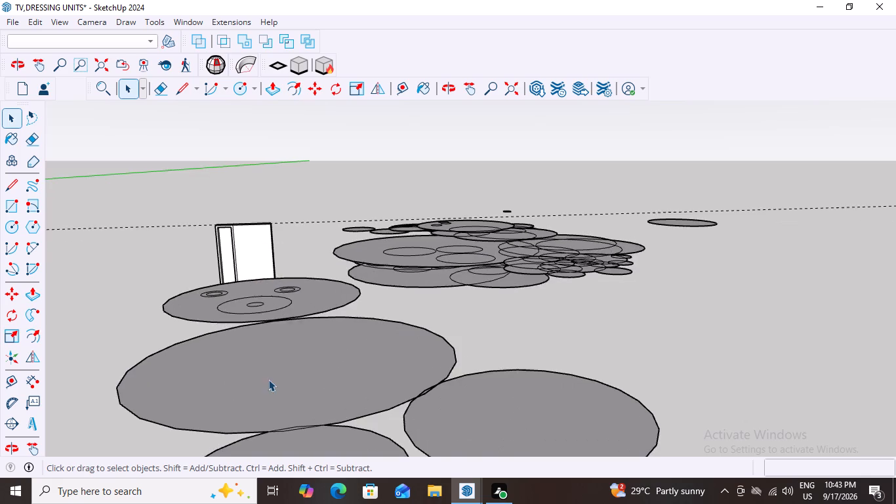
scroll(267, 383, "up", 13)
scroll(255, 324, "up", 5)
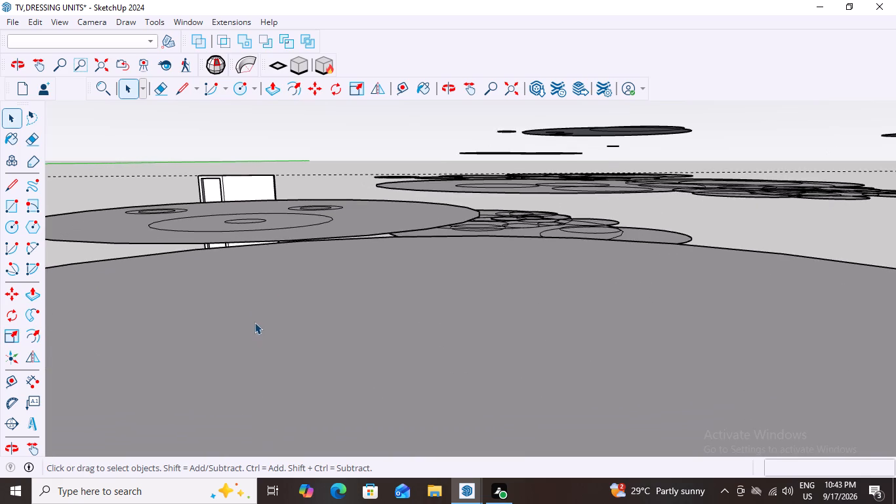
scroll(277, 266, "up", 5)
scroll(290, 232, "up", 17)
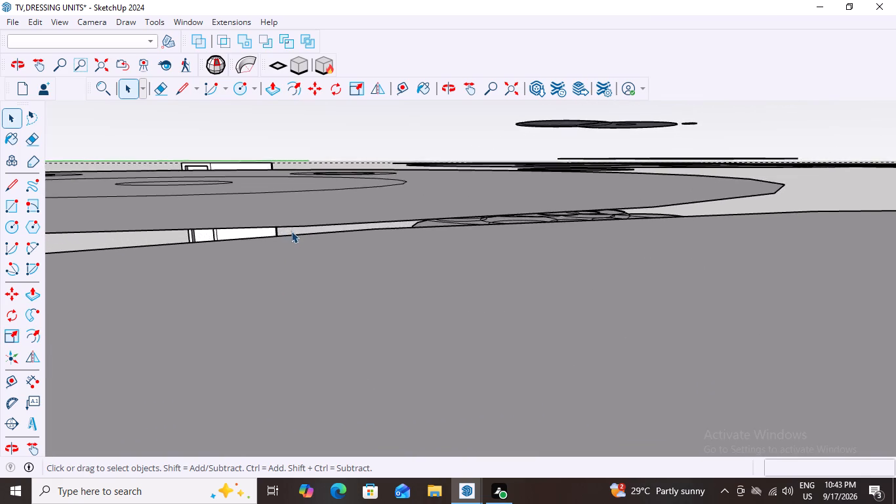
scroll(291, 231, "up", 17)
scroll(292, 245, "up", 5)
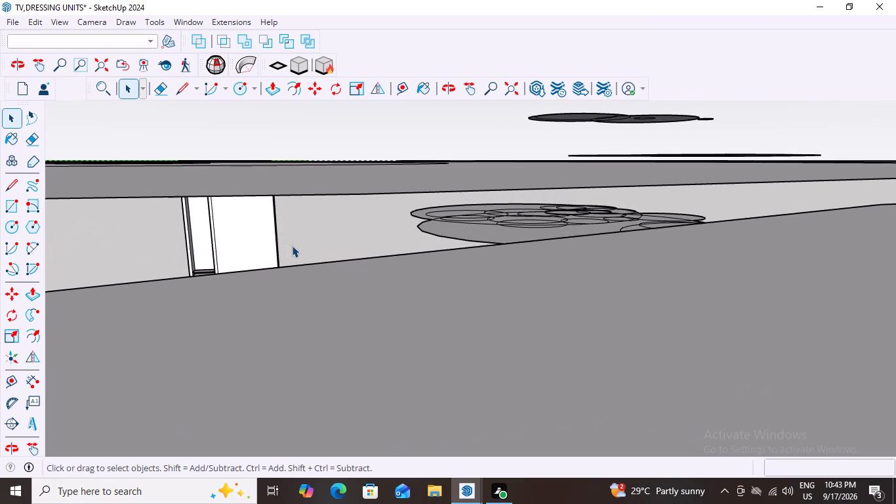
scroll(292, 245, "up", 10)
scroll(292, 245, "down", 10)
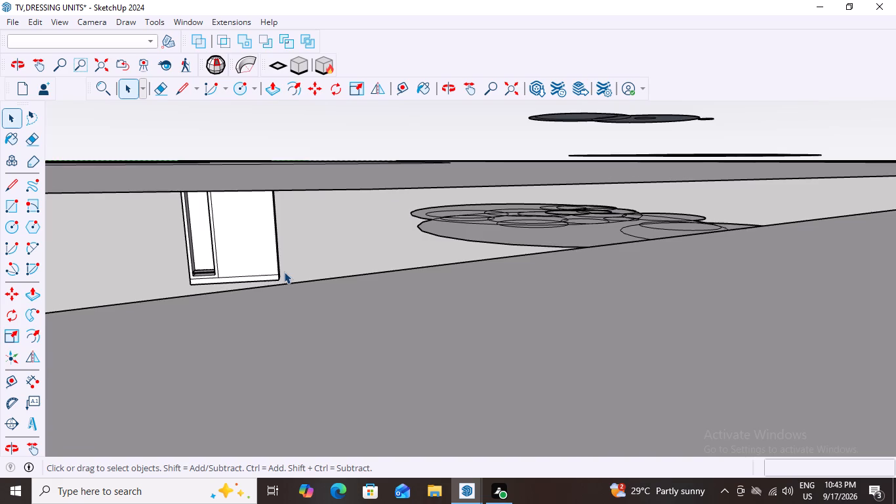
scroll(283, 275, "down", 10)
scroll(53, 503, "down", 6)
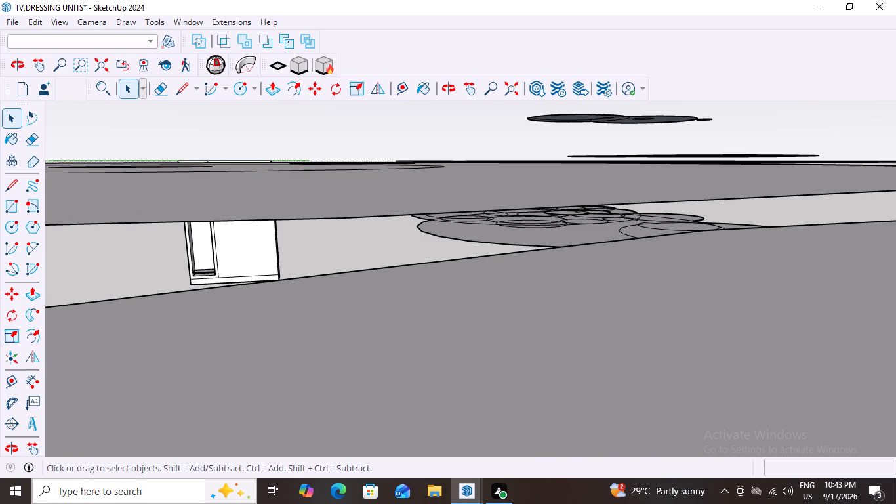
scroll(215, 325, "down", 18)
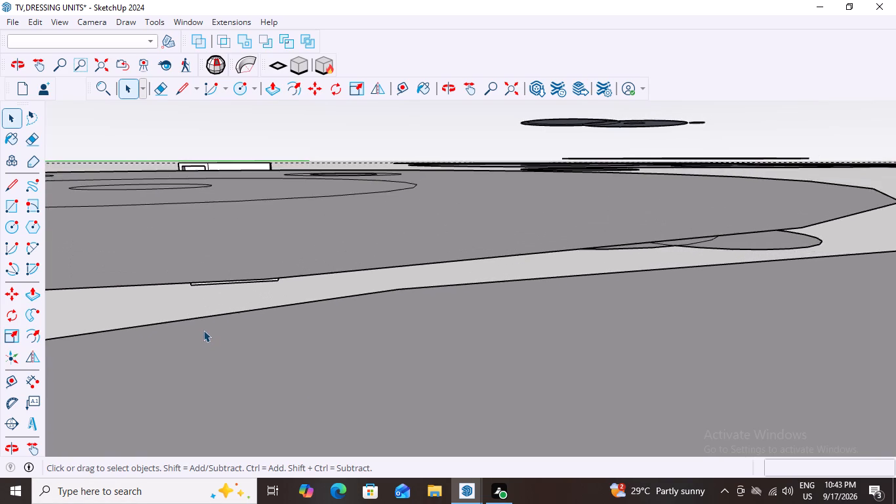
scroll(202, 330, "down", 18)
scroll(197, 333, "down", 12)
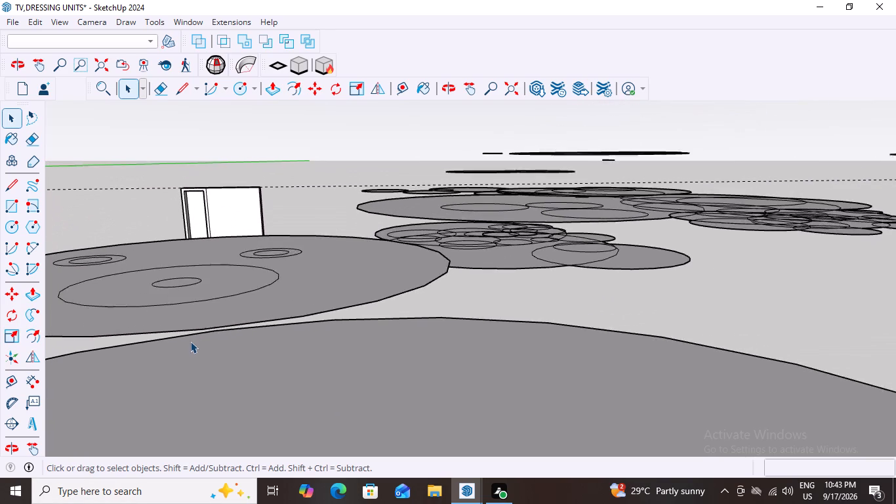
scroll(187, 341, "down", 18)
scroll(186, 342, "down", 11)
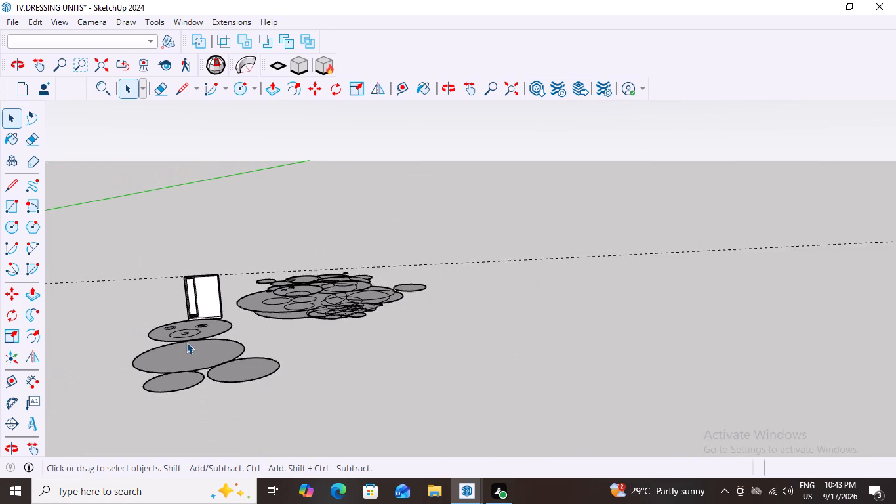
Examine up close where the figure's two foot circles overlap the body circle's edge.
scroll(173, 381, "up", 12)
scroll(192, 357, "up", 12)
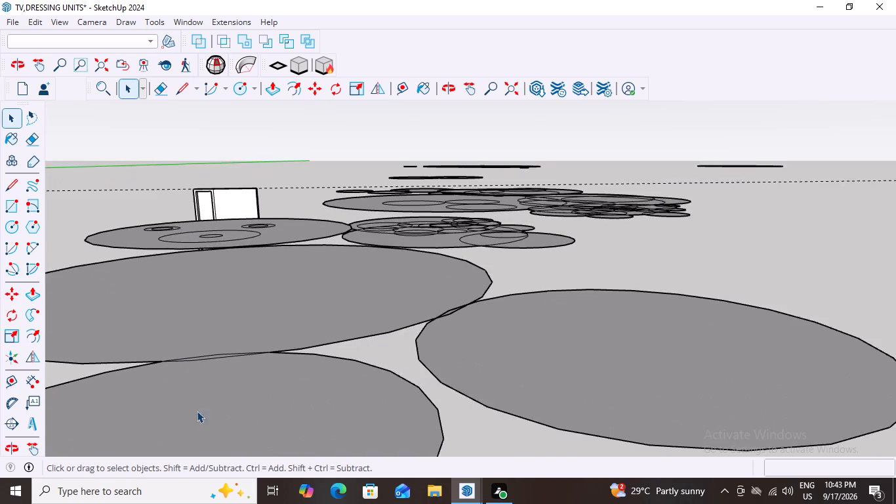
scroll(184, 383, "up", 20)
scroll(184, 383, "up", 9)
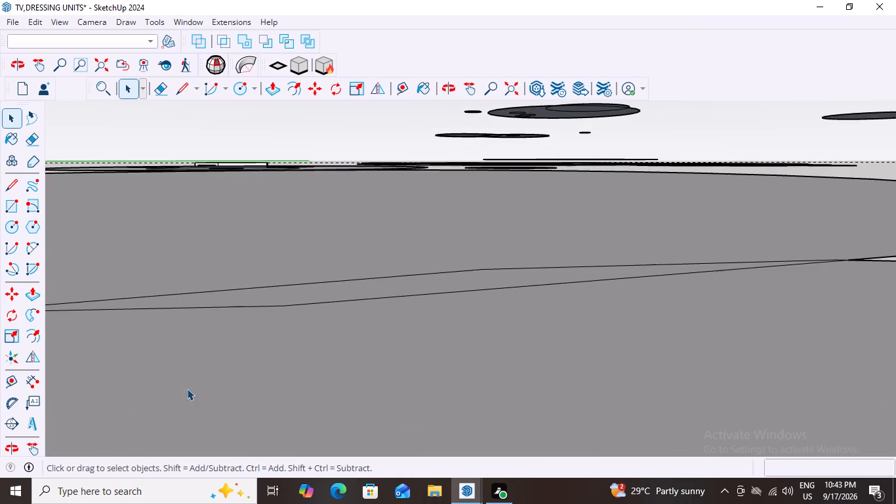
scroll(179, 373, "up", 5)
scroll(178, 373, "down", 17)
scroll(173, 365, "down", 7)
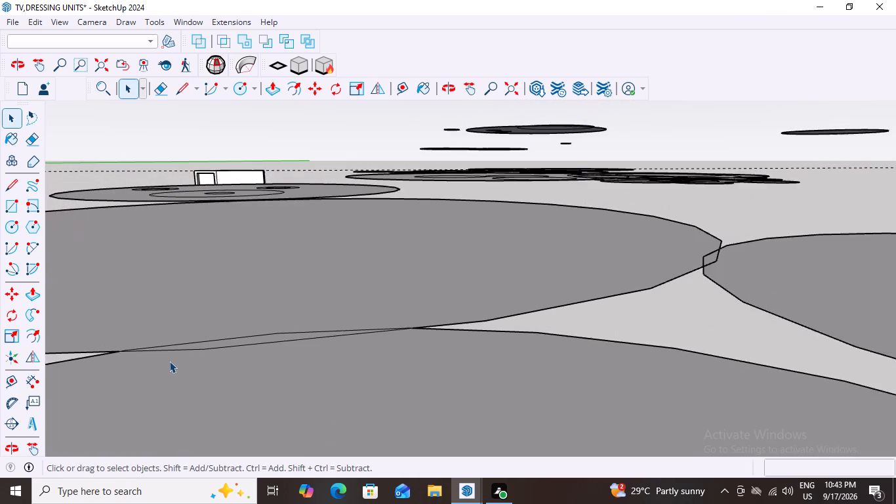
scroll(169, 360, "down", 18)
scroll(169, 360, "down", 12)
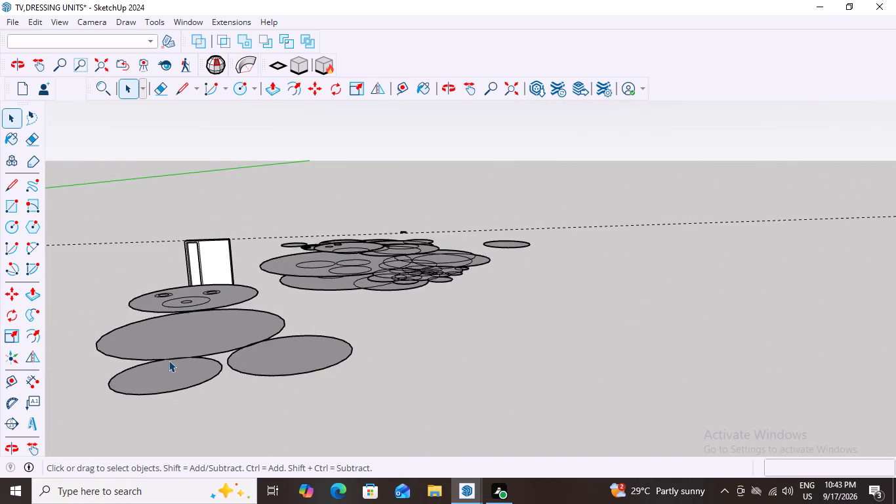
scroll(169, 360, "down", 5)
Examine the head circle's facial features and its junction with the body, from above and from a low angle.
middle_click_drag(180, 344, 207, 427)
scroll(198, 415, "up", 9)
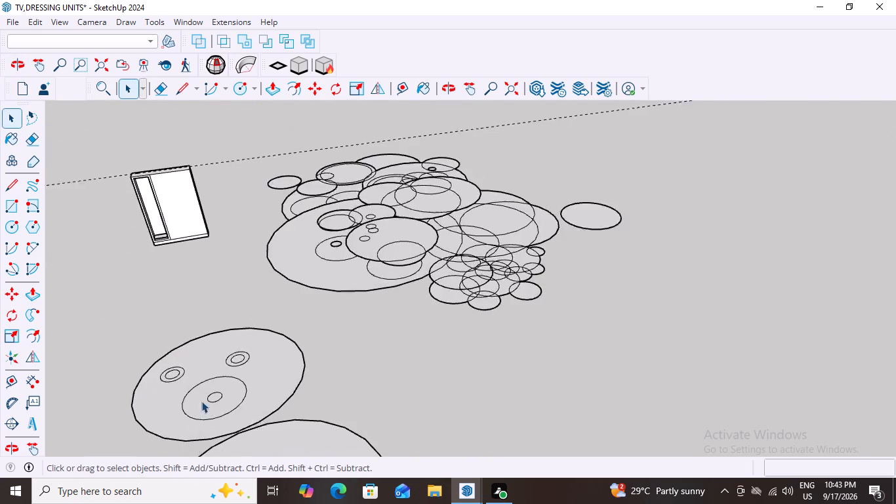
scroll(201, 401, "up", 3)
scroll(202, 344, "down", 12)
middle_click_drag(230, 408, 207, 348)
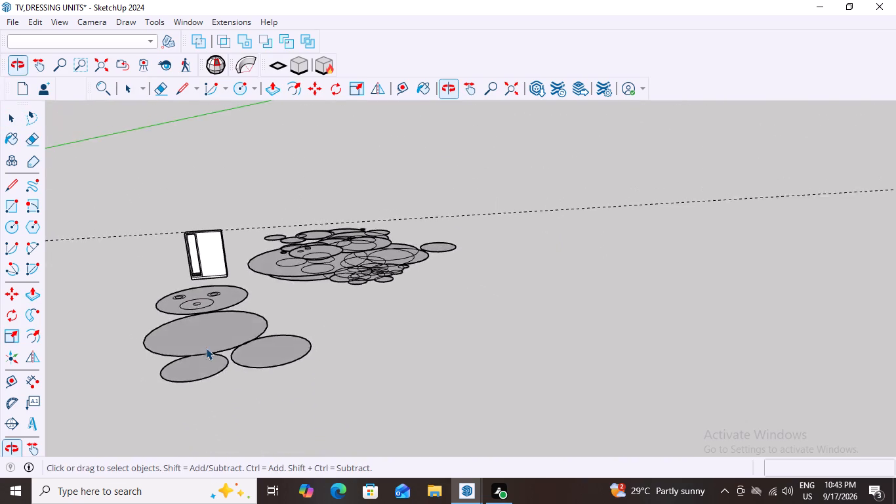
scroll(206, 348, "up", 13)
scroll(199, 274, "up", 12)
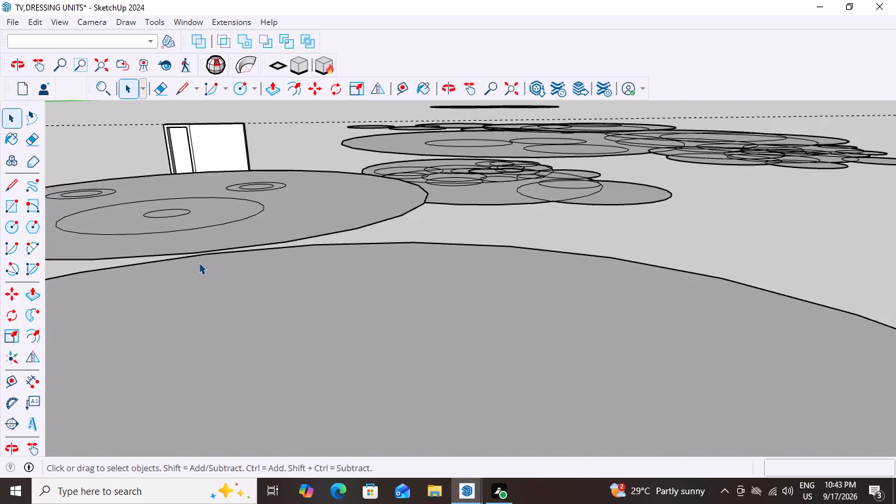
scroll(199, 257, "up", 19)
middle_click_drag(201, 274, 201, 265)
scroll(201, 274, "up", 8)
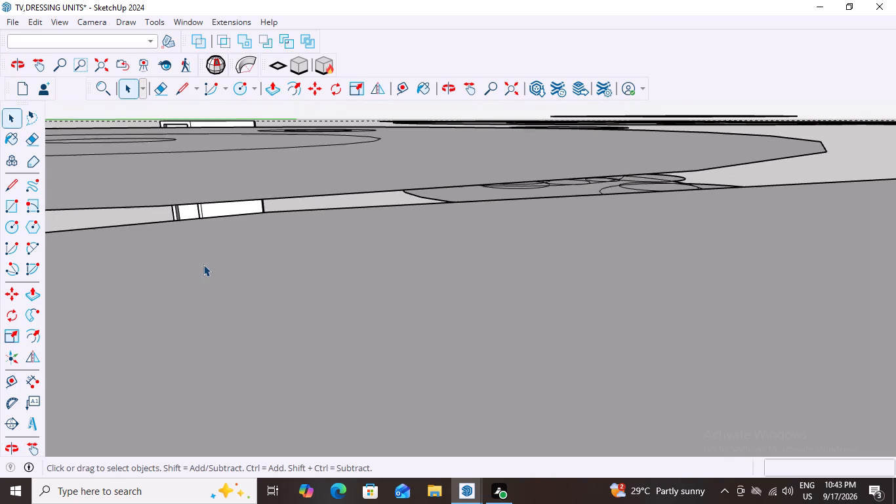
scroll(203, 264, "up", 13)
scroll(203, 264, "down", 12)
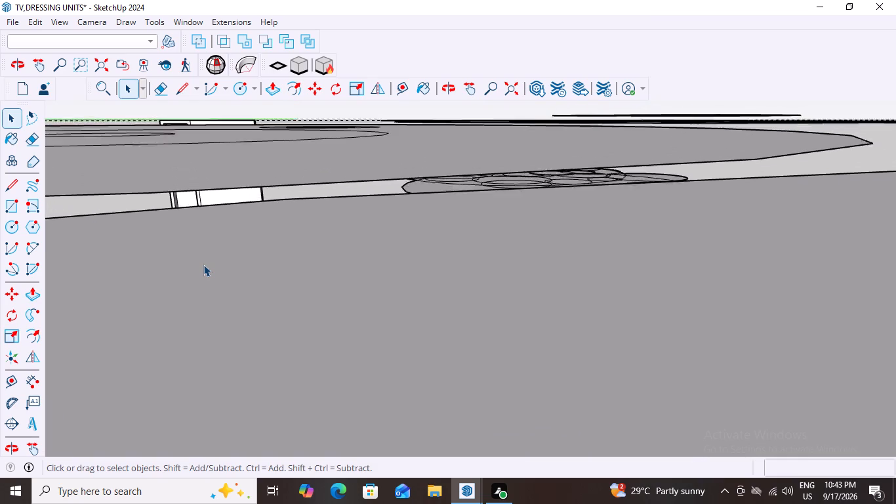
scroll(203, 264, "down", 16)
scroll(203, 264, "down", 6)
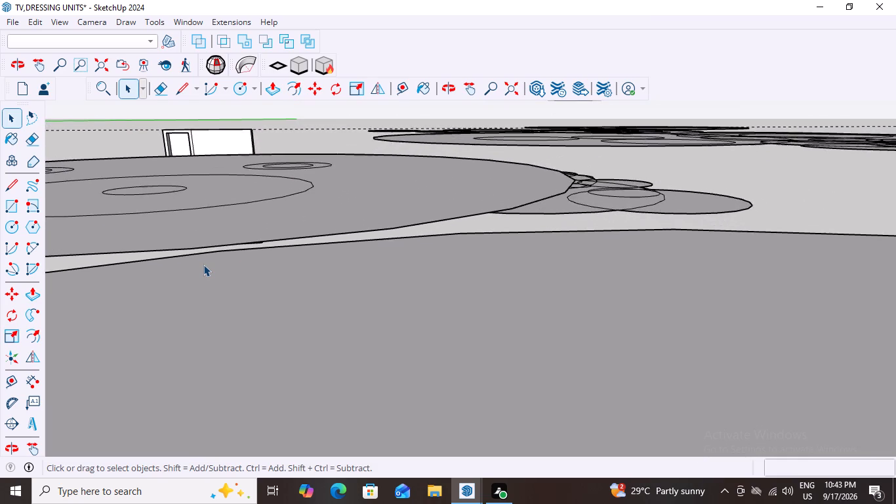
scroll(203, 264, "down", 11)
middle_click_drag(203, 264, 202, 372)
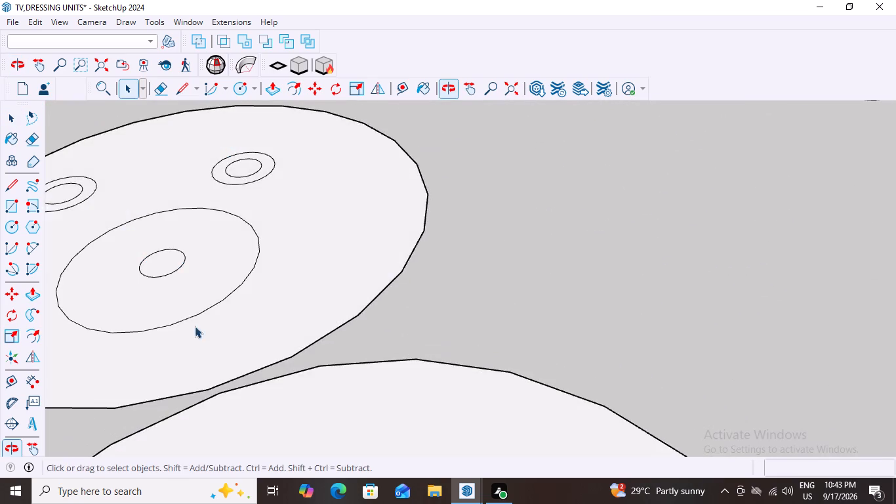
scroll(193, 299, "down", 17)
scroll(197, 289, "down", 5)
scroll(200, 292, "up", 2)
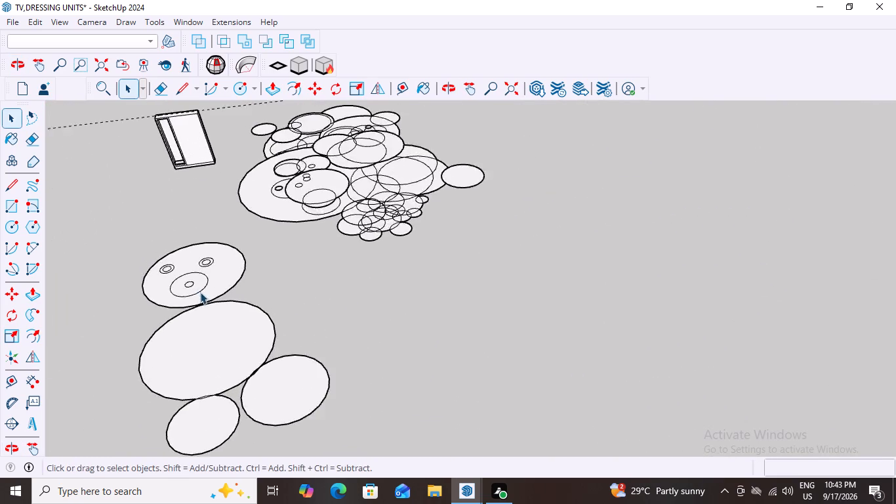
scroll(200, 292, "down", 16)
scroll(197, 295, "down", 6)
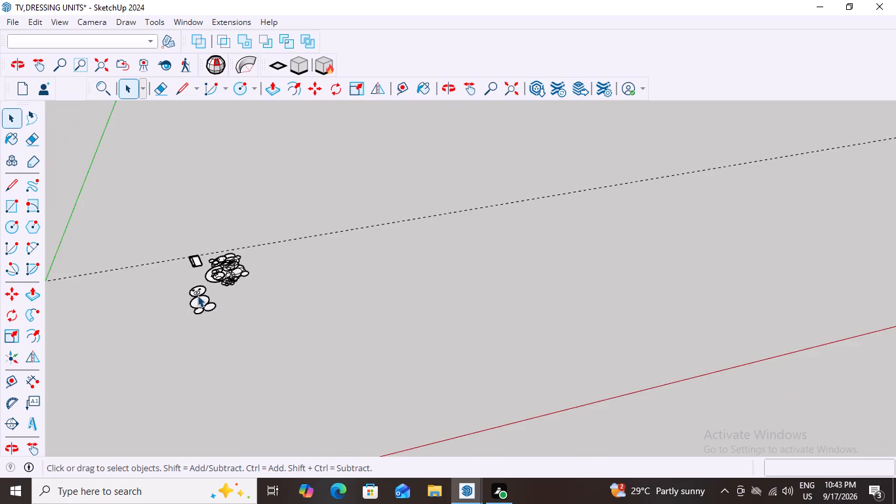
Draw a whisker line about 2' 11" long from the nose circle's centre across the muzzle towards the face's outer edge.
scroll(197, 295, "up", 18)
scroll(195, 299, "up", 3)
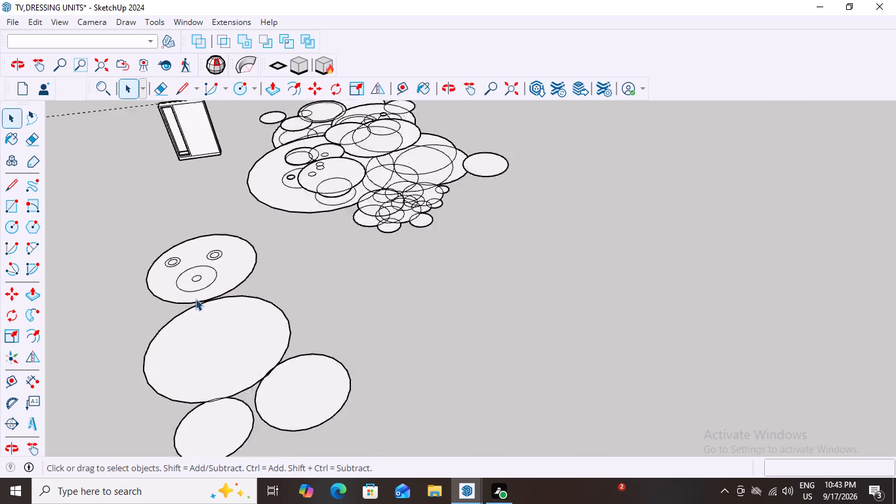
scroll(195, 299, "up", 13)
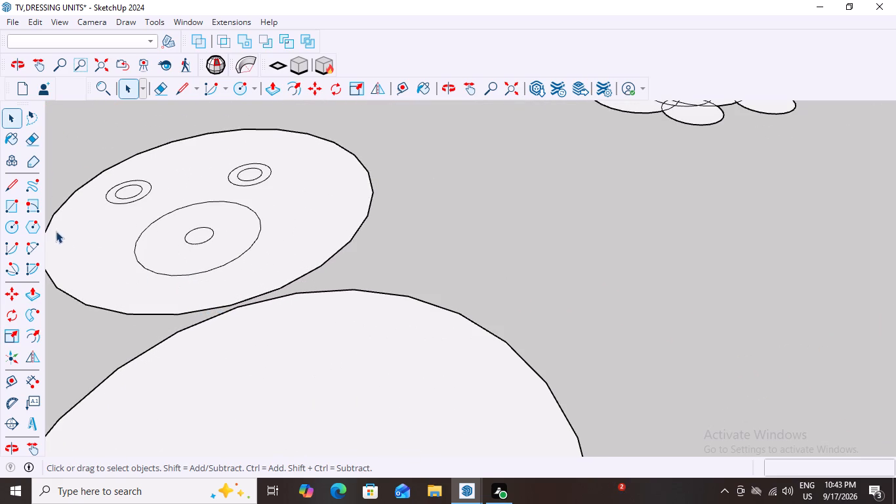
left_click(5, 188)
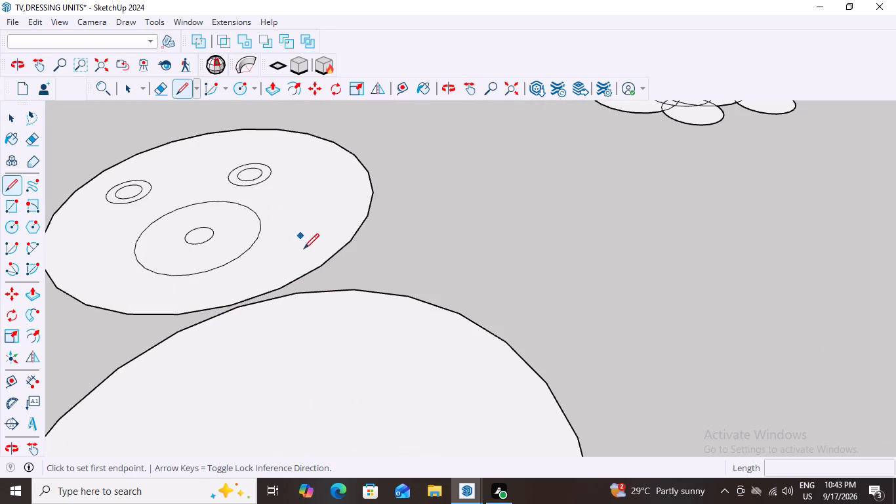
left_click(201, 236)
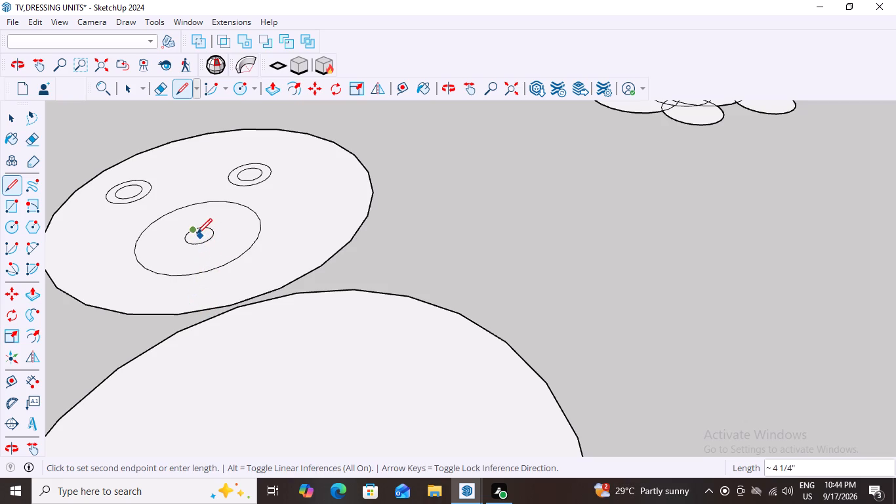
left_click(72, 269)
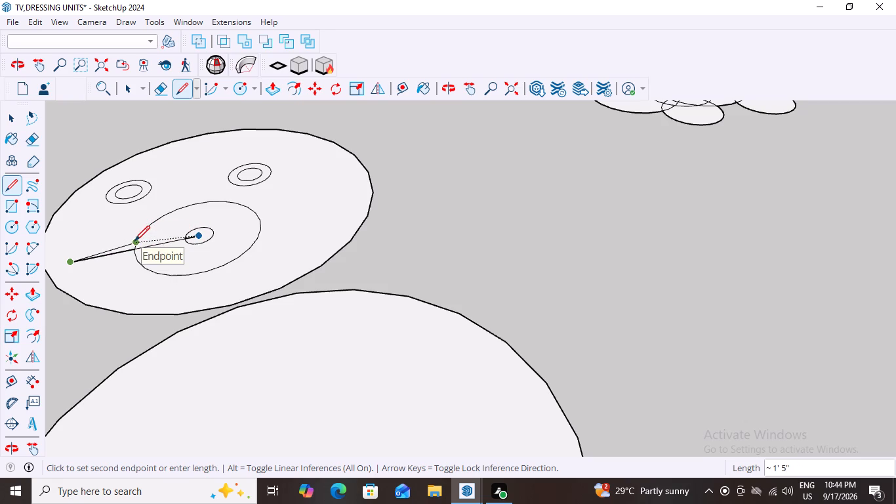
key("space")
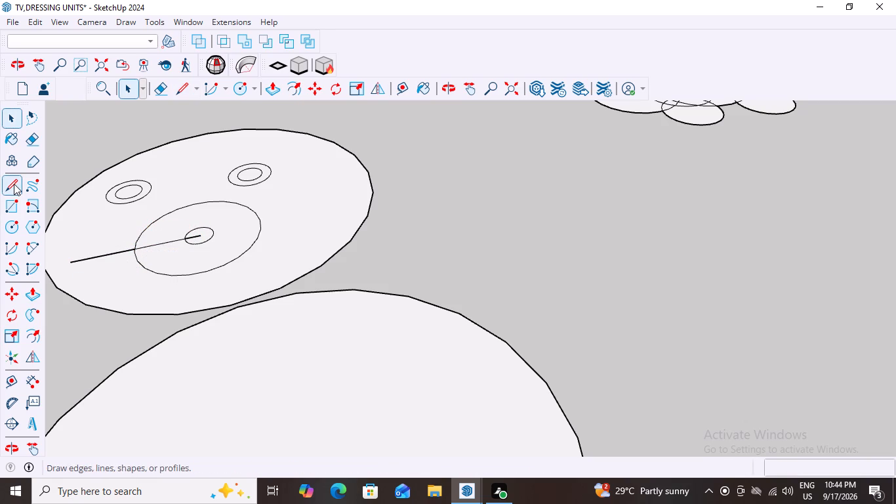
Draw a second whisker line from the muzzle circle's edge, below the first whisker, diagonally down towards the face's lower edge.
left_click(14, 184)
left_click(135, 264)
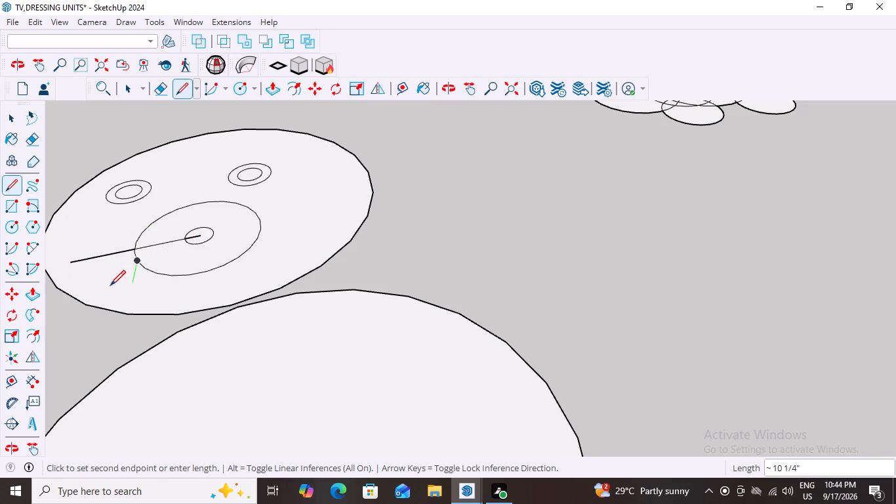
left_click(94, 293)
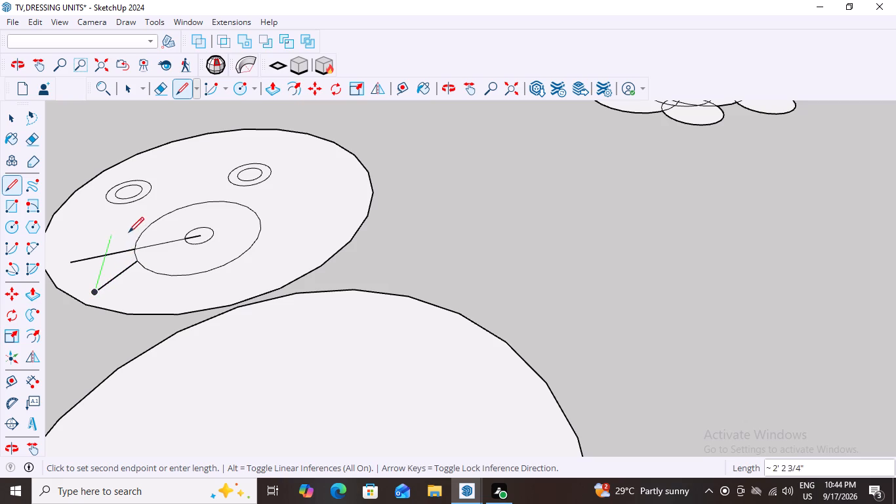
key("space")
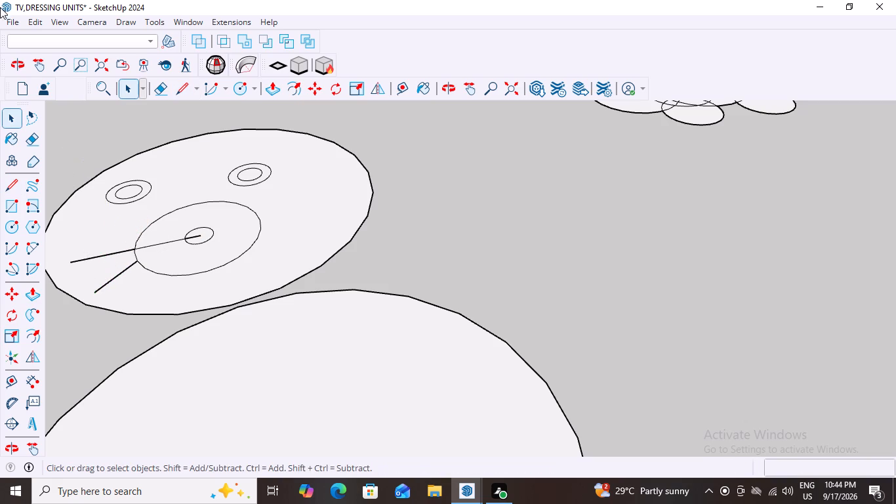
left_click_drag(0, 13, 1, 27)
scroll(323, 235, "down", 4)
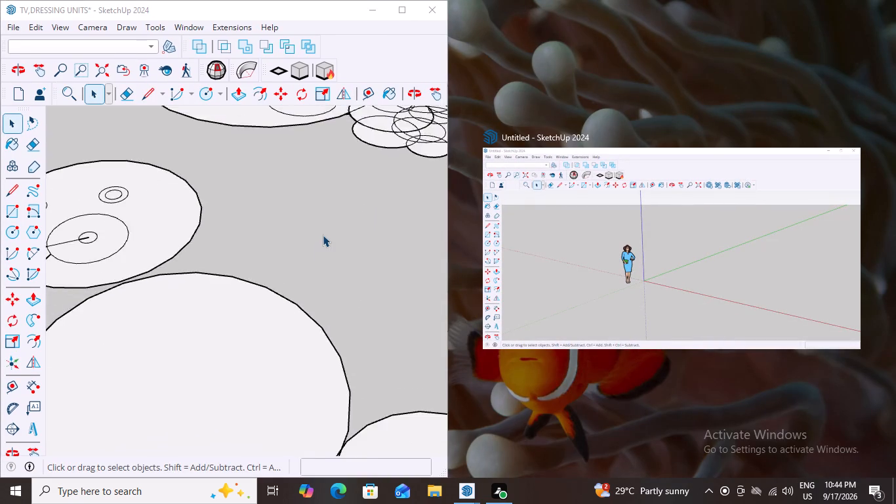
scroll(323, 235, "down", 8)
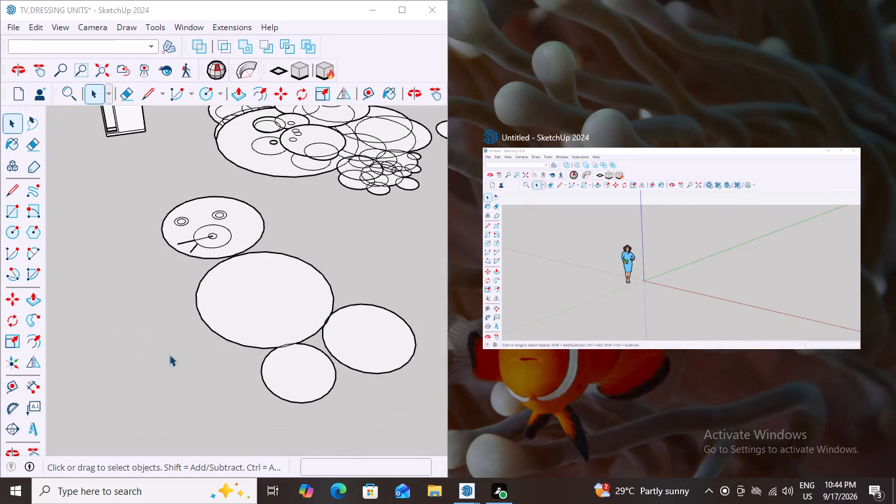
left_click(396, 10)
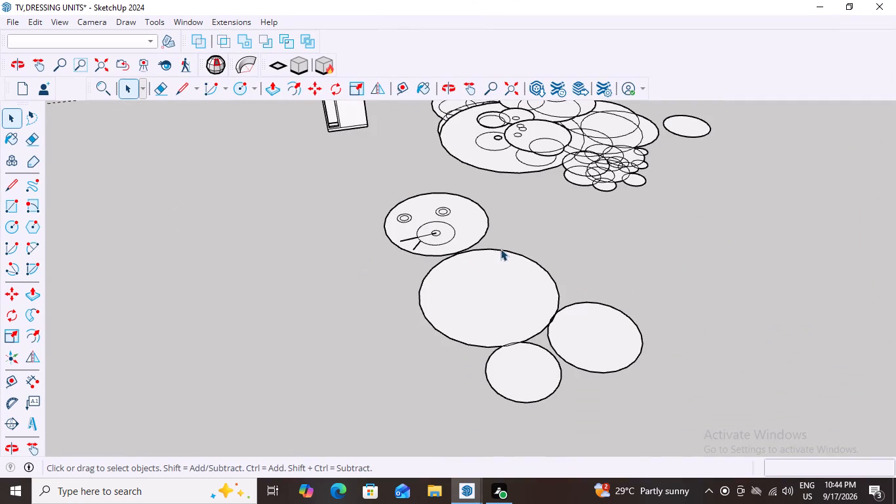
Draw a third whisker line about 1' 7" long from the muzzle circle's edge, above the first whisker, towards the face's outer edge.
scroll(394, 240, "up", 4)
scroll(457, 239, "up", 7)
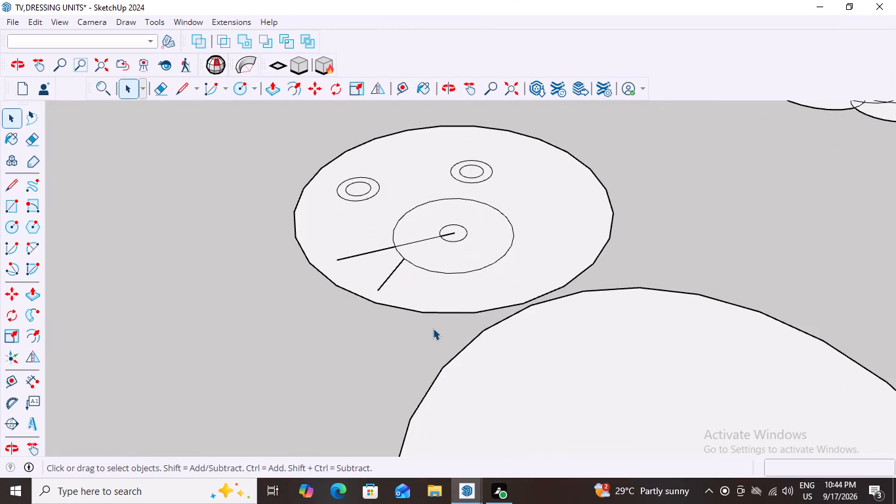
scroll(433, 328, "up", 4)
left_click_drag(37, 253, 26, 253)
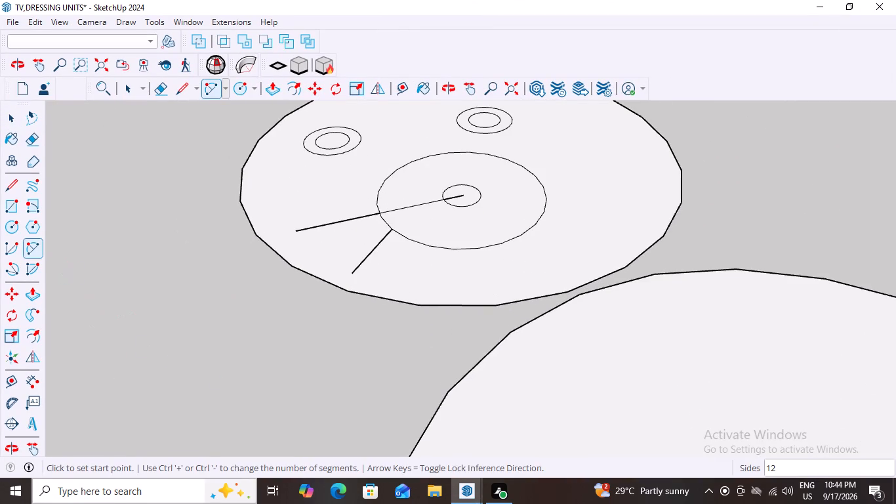
left_click(0, 306)
left_click(3, 304)
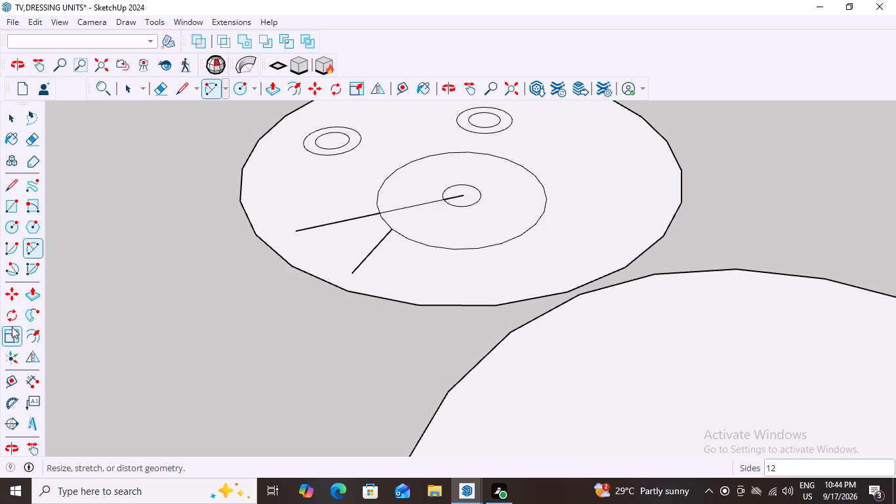
left_click_drag(8, 297, 11, 311)
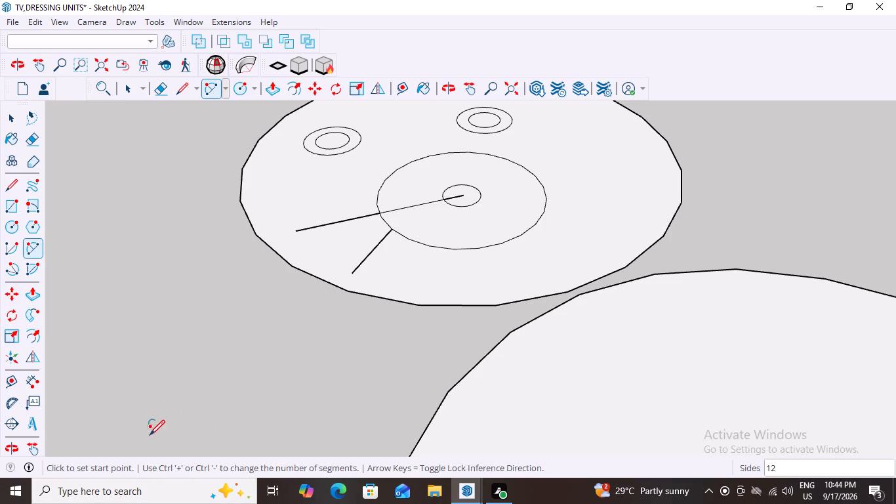
left_click(9, 191)
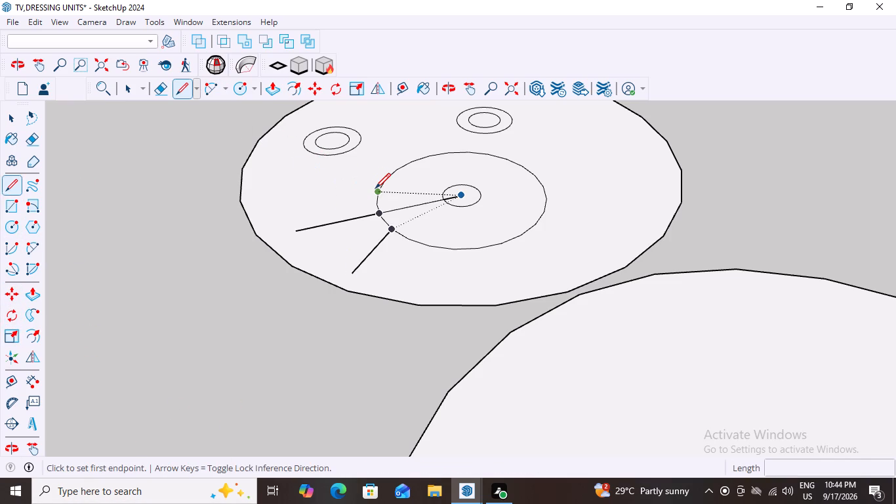
left_click(376, 193)
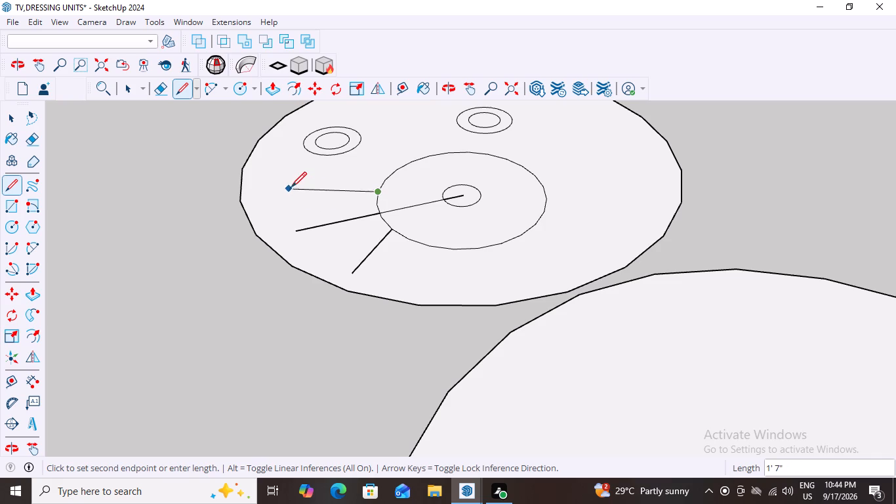
left_click(291, 186)
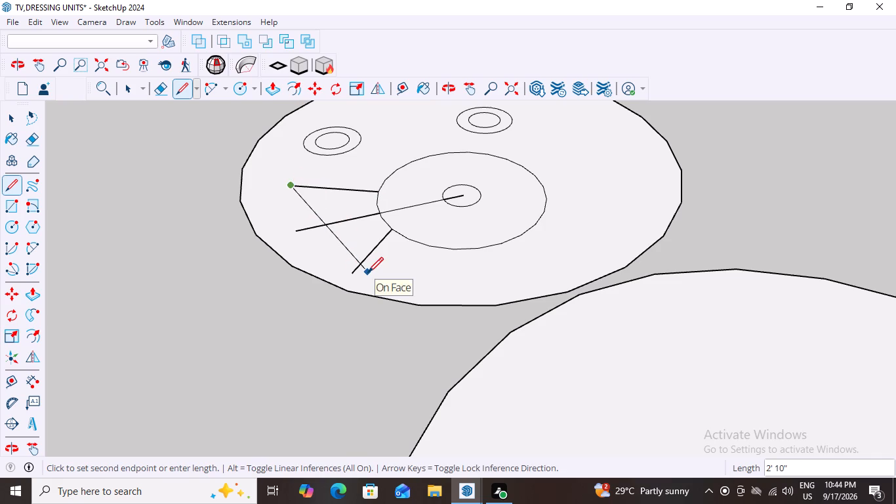
key("space")
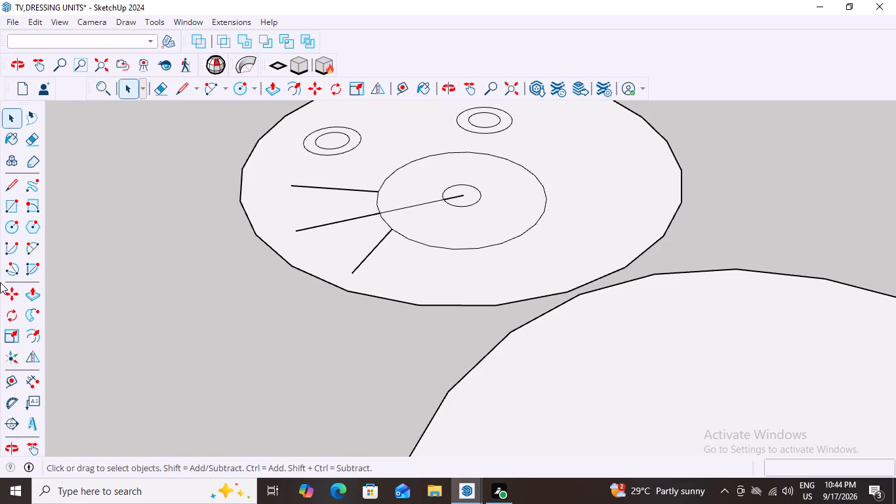
Erase the parts of the first whisker line that lie inside the muzzle circle and the nose circle.
left_click(35, 142)
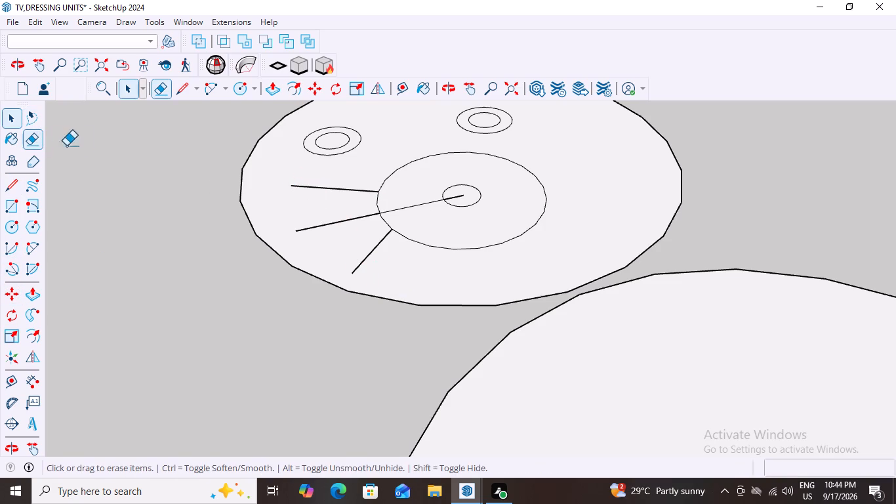
left_click_drag(413, 197, 417, 214)
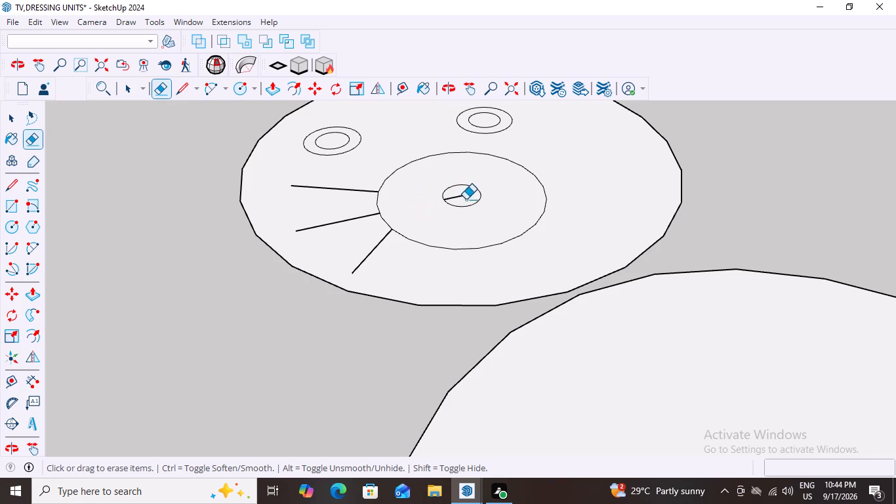
scroll(470, 207, "up", 4)
left_click(452, 190)
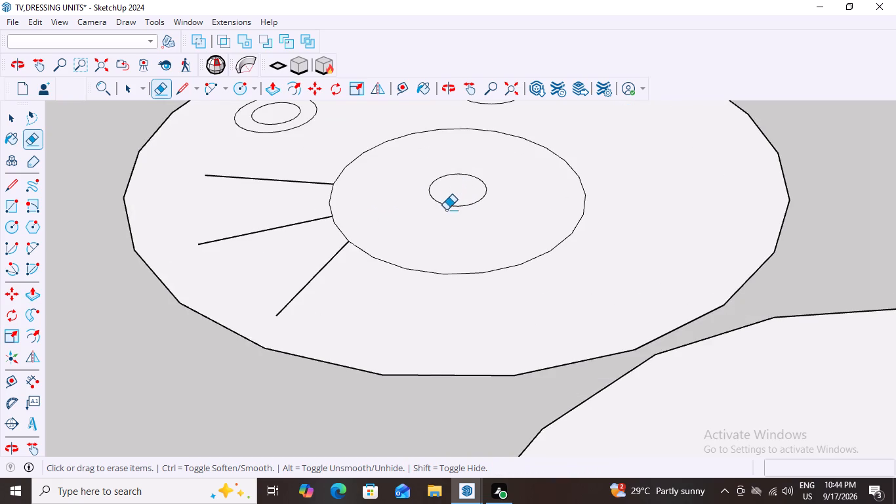
scroll(451, 246, "down", 9)
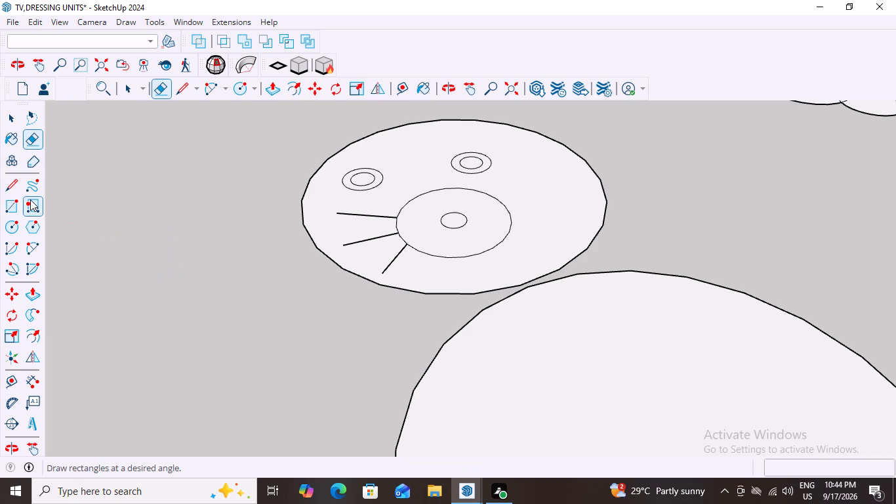
Flip the head face across the green plane, moved to the head's lower edge near the body circle.
key("space")
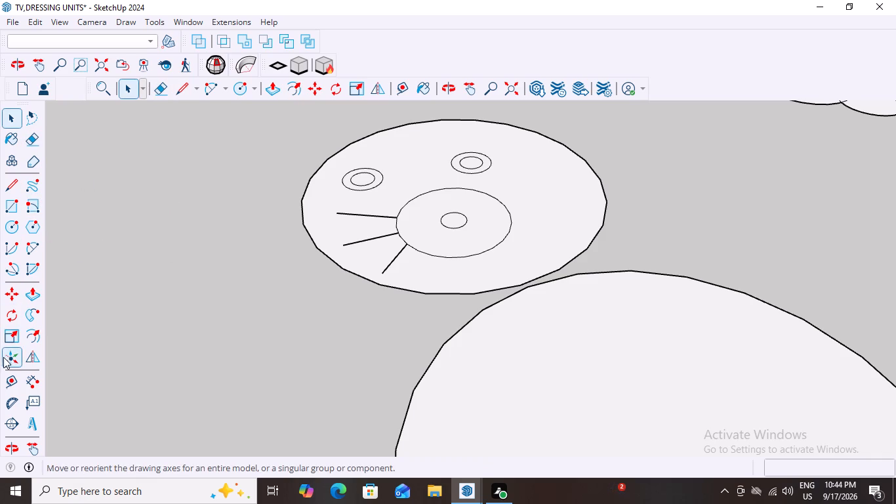
left_click(28, 358)
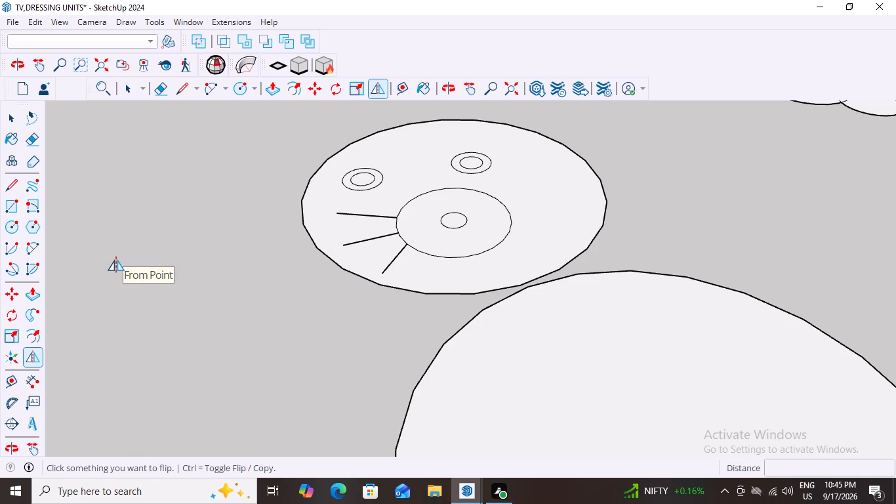
left_click(347, 209)
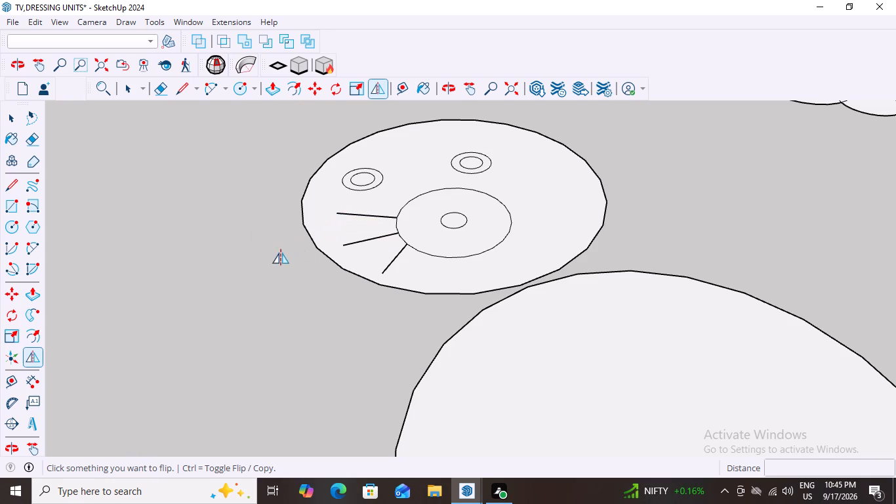
left_click(235, 282)
left_click_drag(456, 135, 474, 201)
left_click_drag(399, 176, 409, 198)
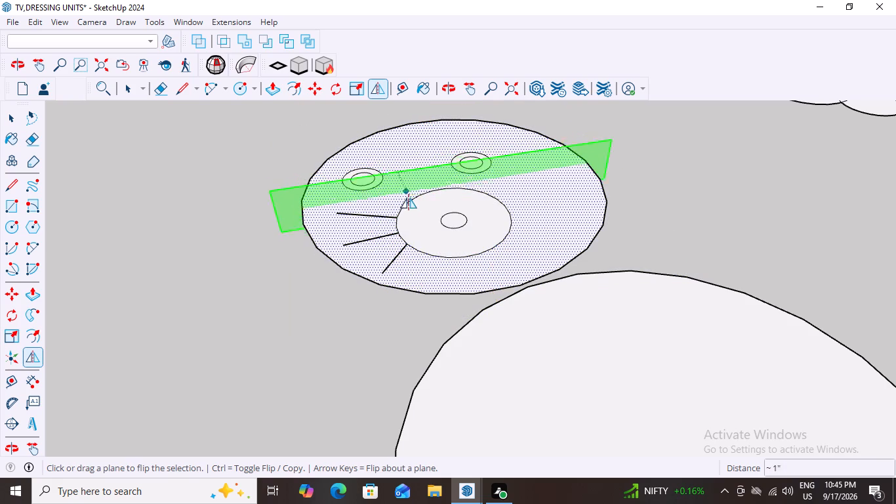
left_click_drag(409, 198, 443, 305)
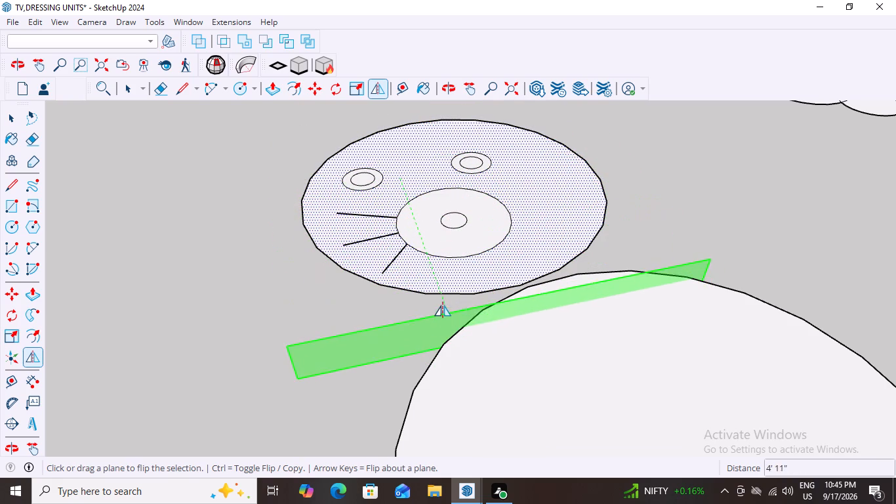
left_click_drag(443, 305, 443, 291)
left_click(443, 291)
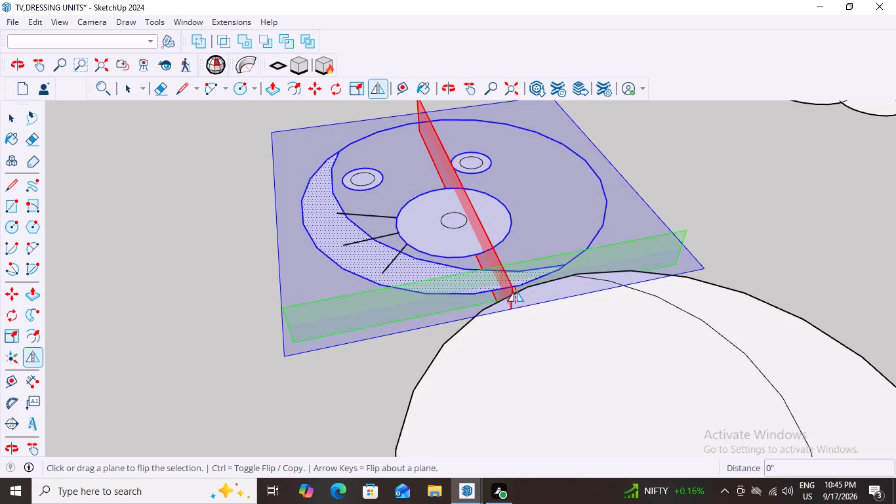
Flip the selected head outline away from the figure across the red plane, offset about 4' 6" and again about 13' 6".
left_click_drag(510, 281, 298, 349)
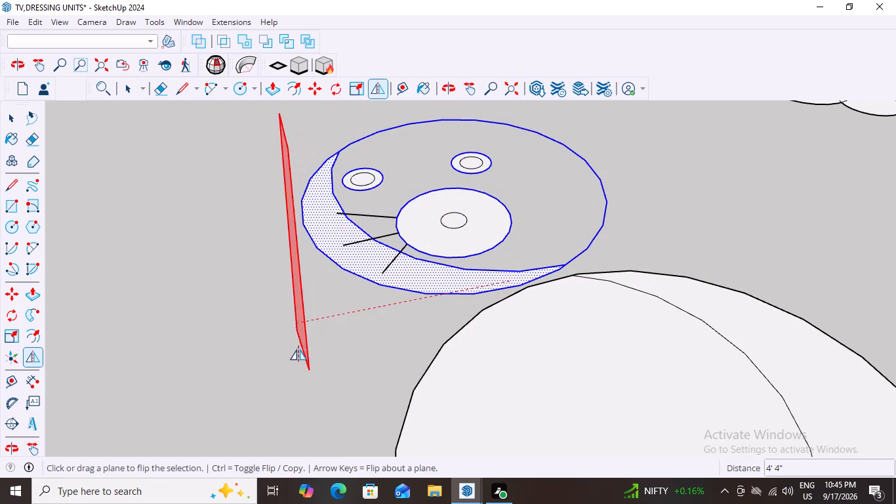
left_click_drag(298, 349, 294, 351)
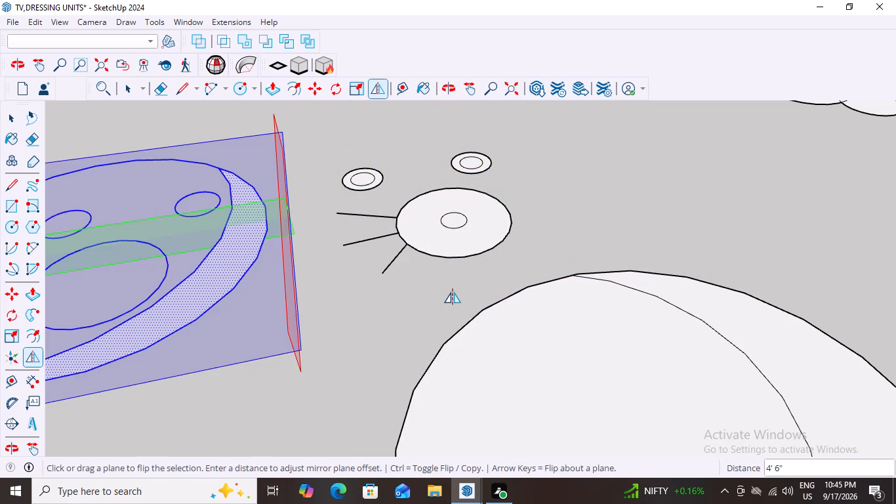
scroll(457, 288, "down", 11)
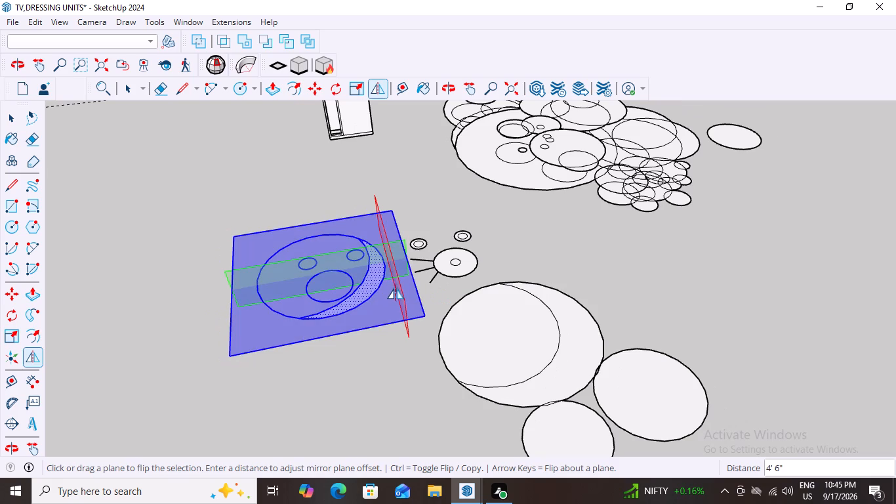
left_click_drag(399, 289, 253, 340)
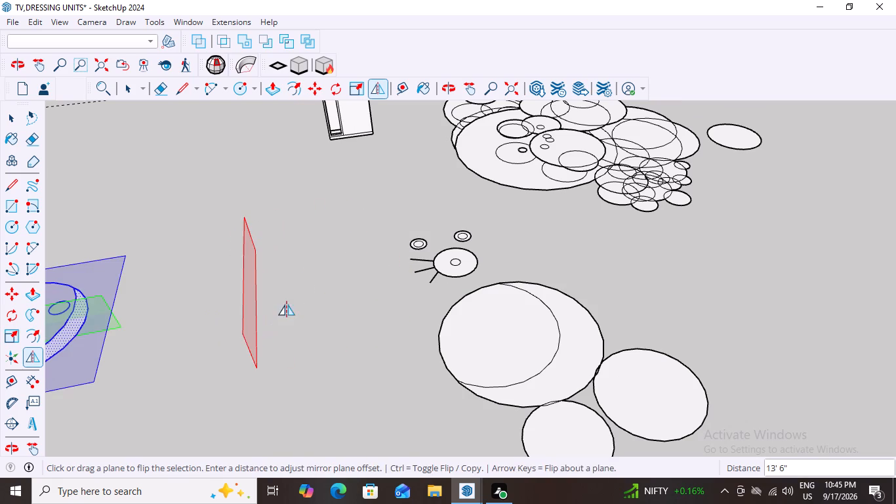
scroll(294, 291, "down", 16)
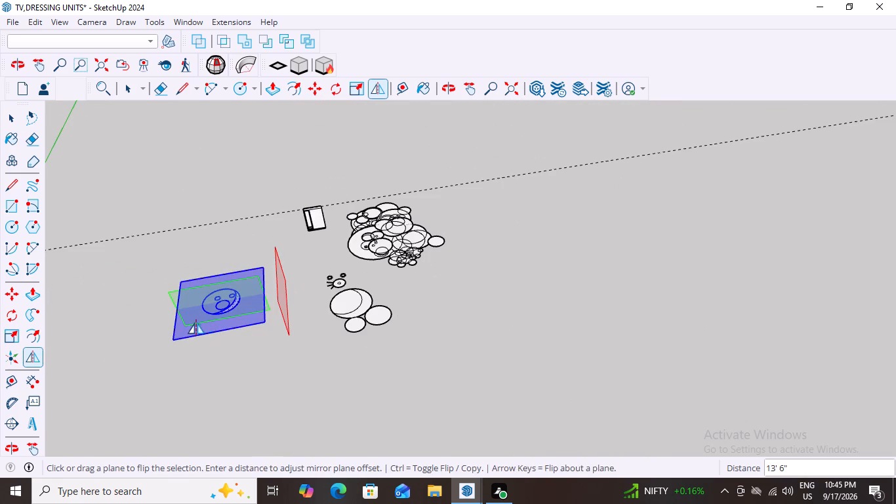
Flip the selected head outline across the blue plane, offset about 99' 10".
left_click_drag(173, 332, 295, 318)
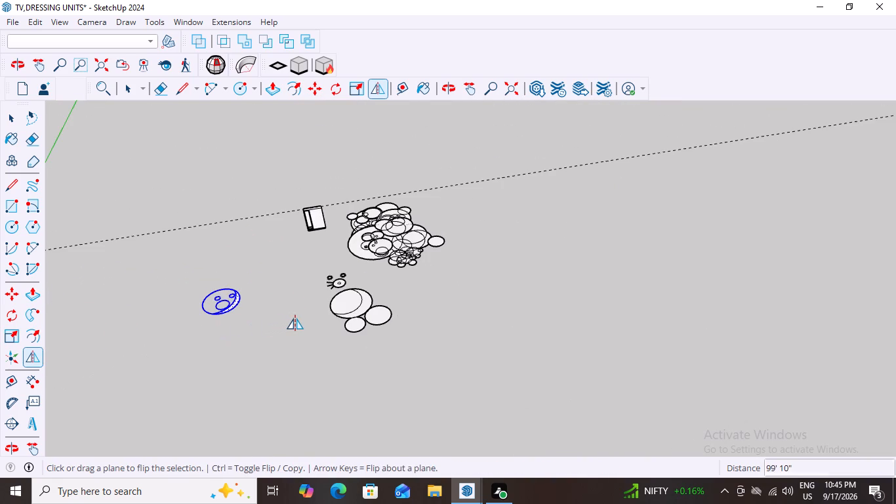
left_click_drag(295, 318, 295, 318)
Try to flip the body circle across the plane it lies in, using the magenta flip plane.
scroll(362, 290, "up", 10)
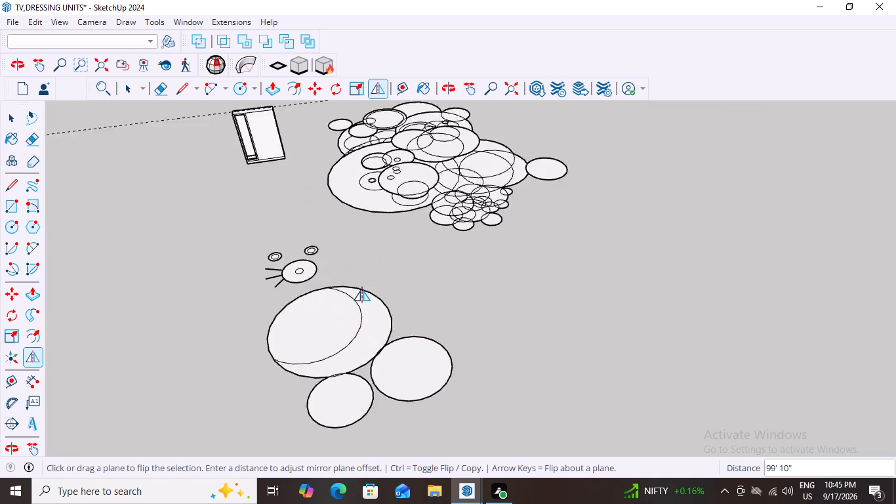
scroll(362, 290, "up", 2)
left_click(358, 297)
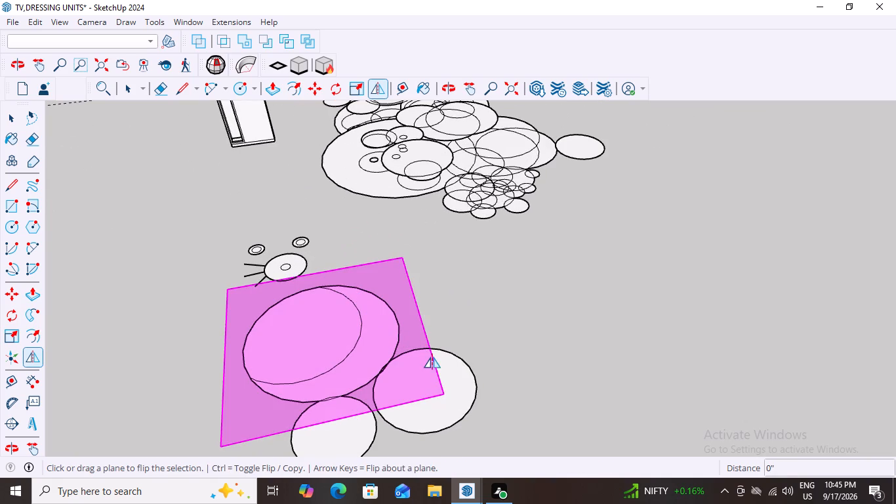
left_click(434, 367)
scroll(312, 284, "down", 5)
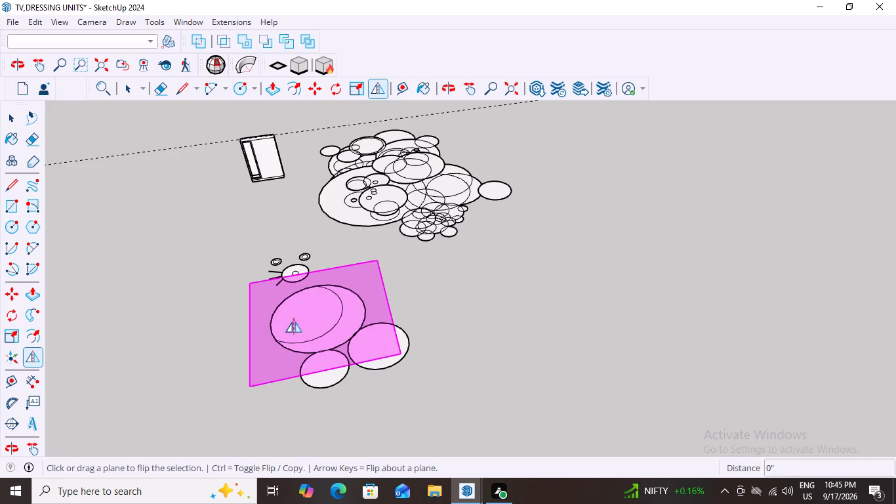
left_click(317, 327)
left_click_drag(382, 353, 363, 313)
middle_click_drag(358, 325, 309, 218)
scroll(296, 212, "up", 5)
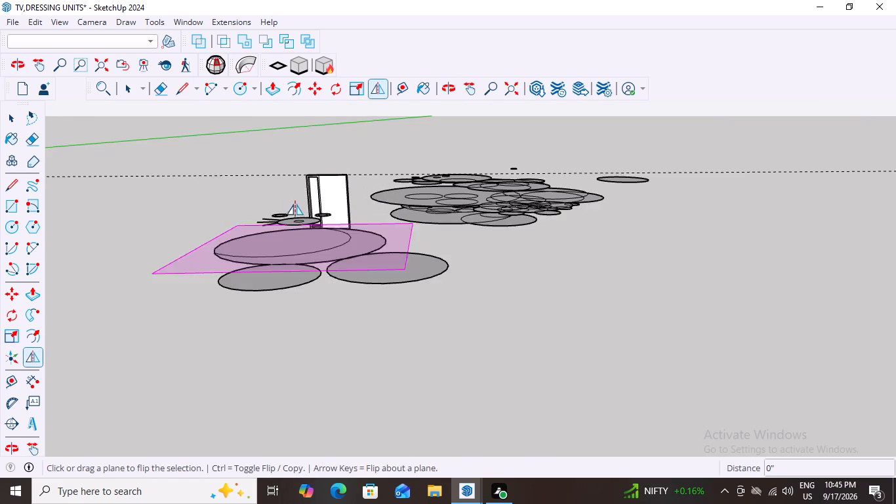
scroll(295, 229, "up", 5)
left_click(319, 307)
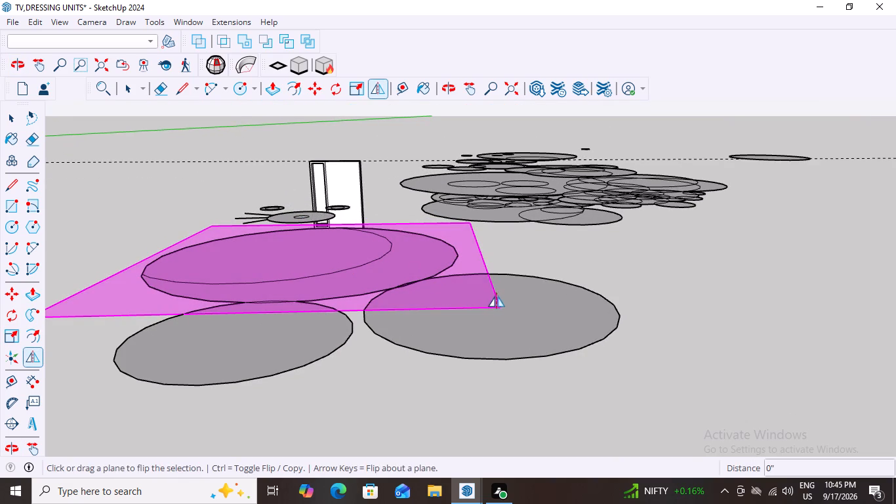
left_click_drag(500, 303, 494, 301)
Select both faces and the inner arc of the large body circle and flip them across the blue plane.
key("space")
left_click(244, 291)
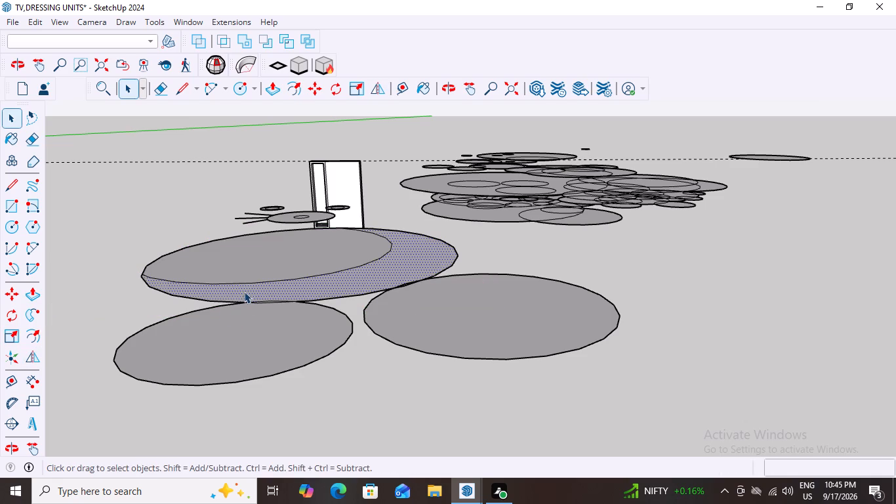
double_click(235, 285)
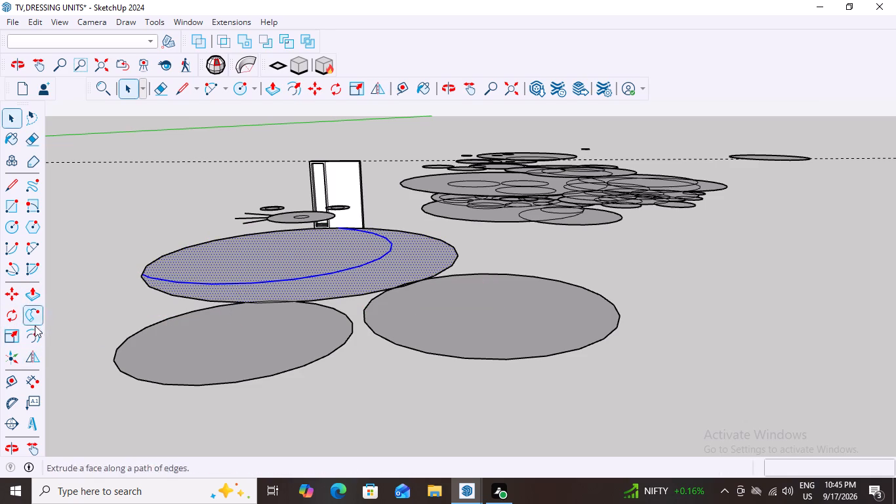
left_click(33, 360)
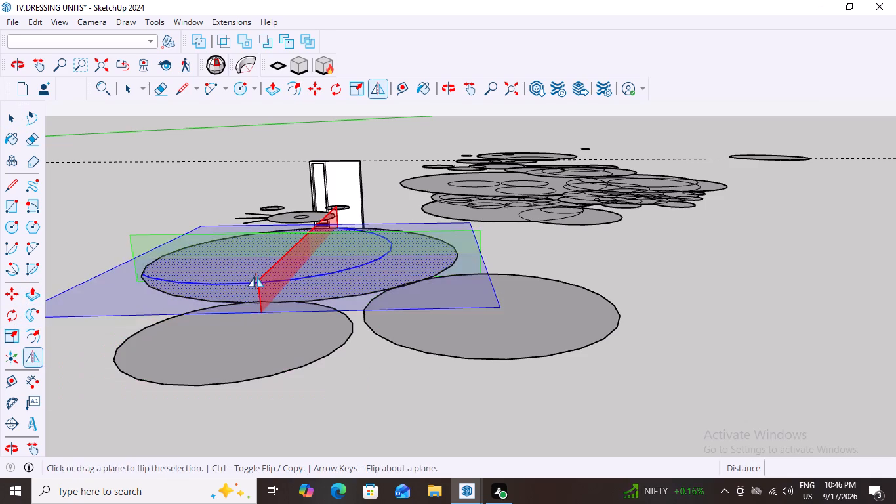
left_click(256, 276)
left_click(262, 281)
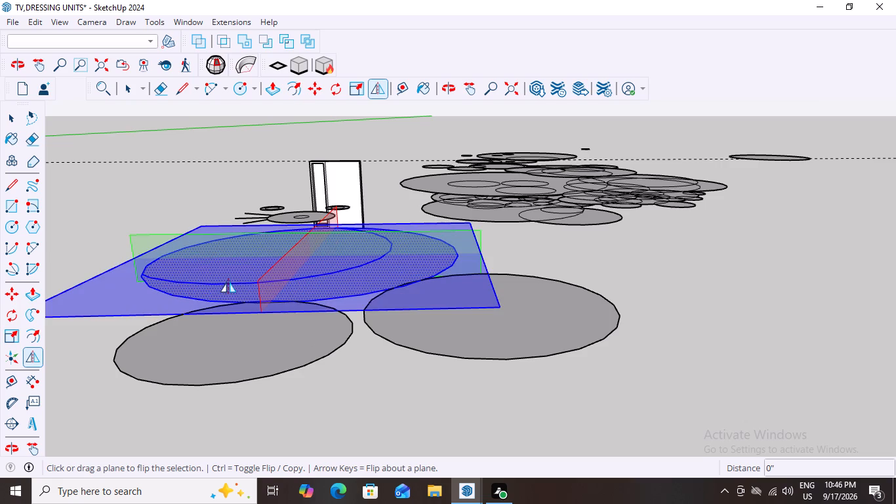
Flip the selected body circle faces across the red plane, offset about 3' toward the body's outer edge.
left_click_drag(262, 277, 131, 289)
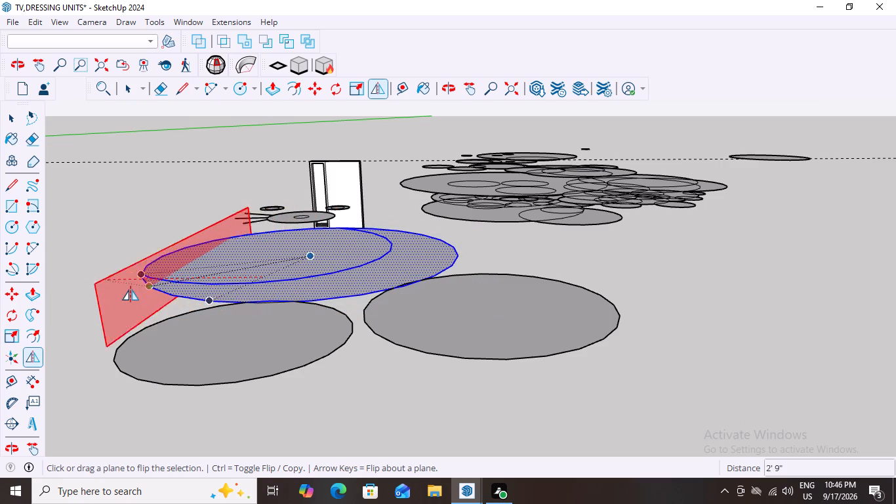
left_click_drag(131, 289, 128, 289)
scroll(436, 296, "down", 2)
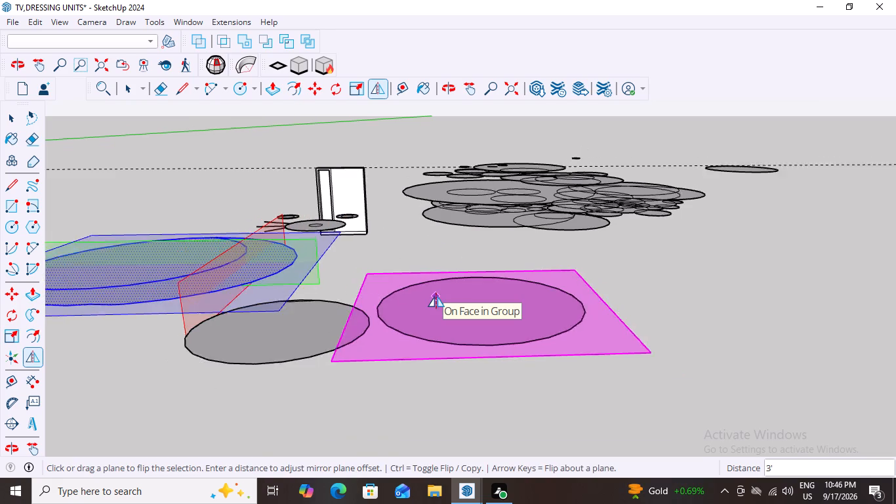
scroll(436, 296, "down", 7)
middle_click_drag(423, 301, 424, 406)
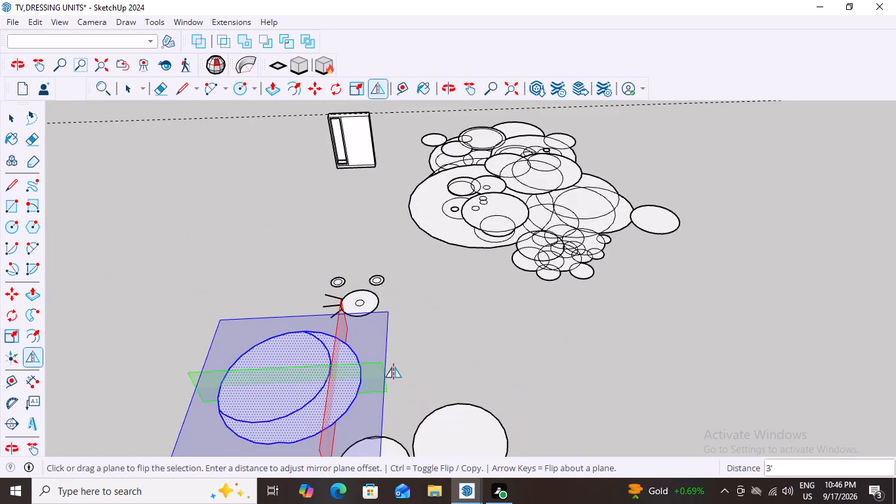
scroll(394, 365, "down", 10)
scroll(365, 420, "up", 7)
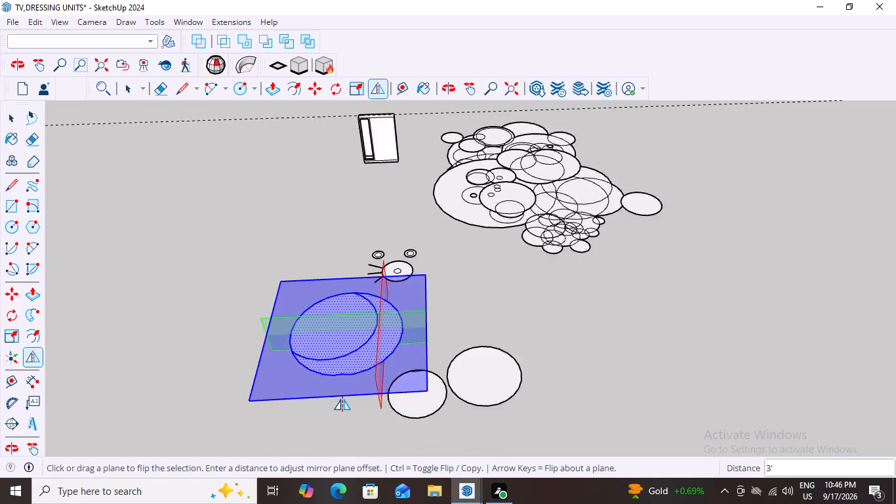
scroll(342, 399, "up", 8)
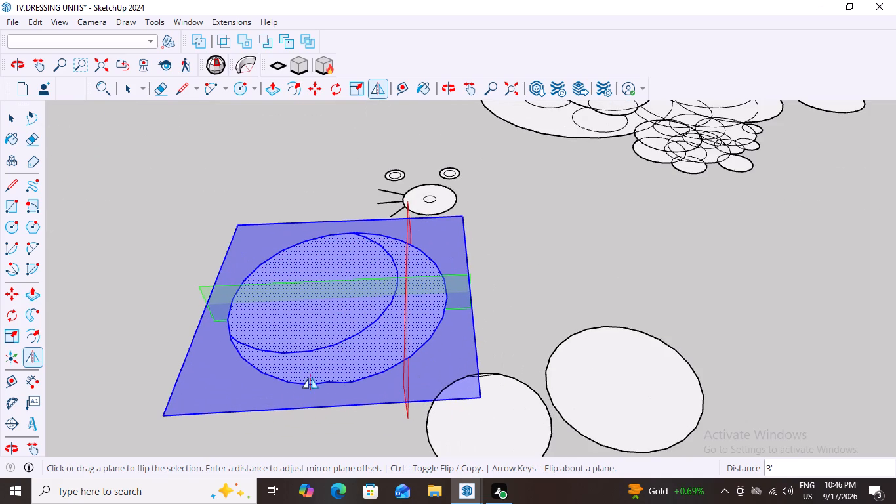
key("space")
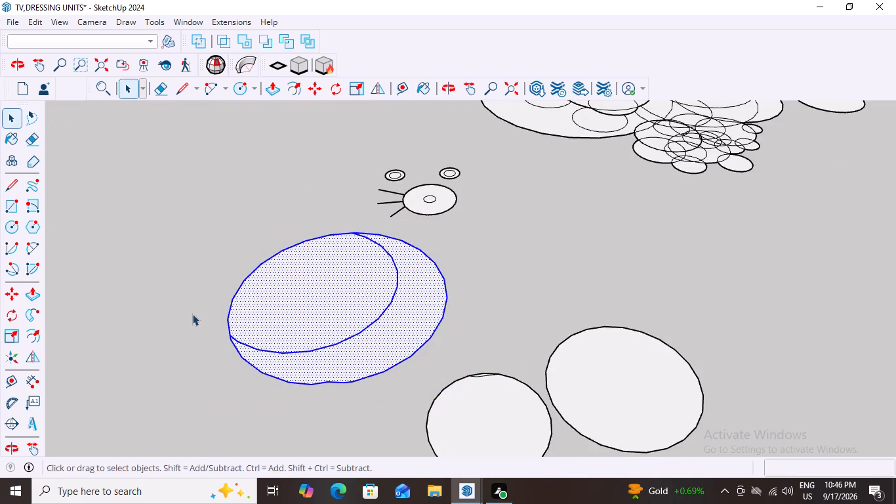
Deselect the flipped body circle and examine its outline and inner arc up close.
scroll(192, 314, "down", 17)
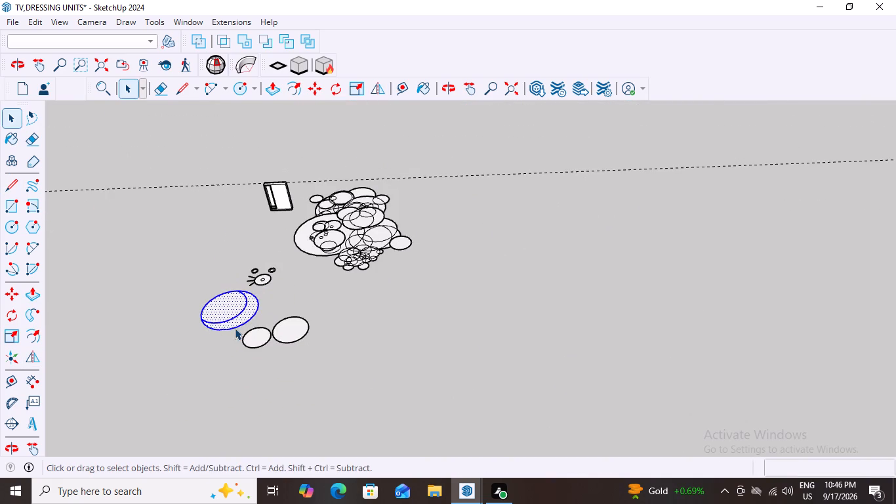
scroll(236, 328, "up", 16)
middle_click_drag(217, 324, 230, 356)
scroll(231, 347, "down", 11)
scroll(201, 364, "up", 5)
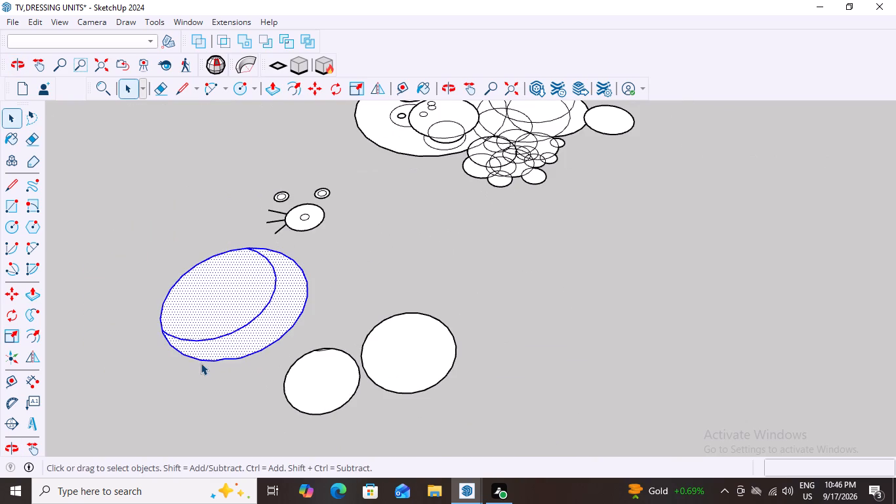
key("space")
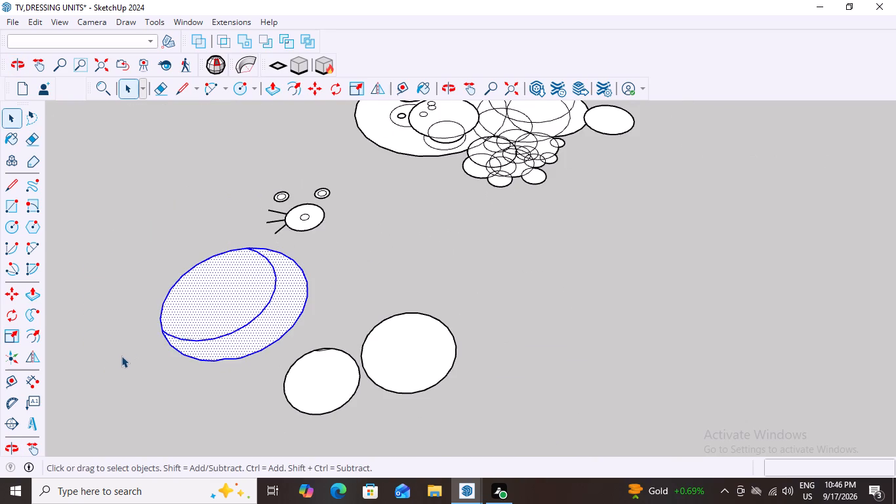
left_click(121, 356)
scroll(231, 337, "up", 7)
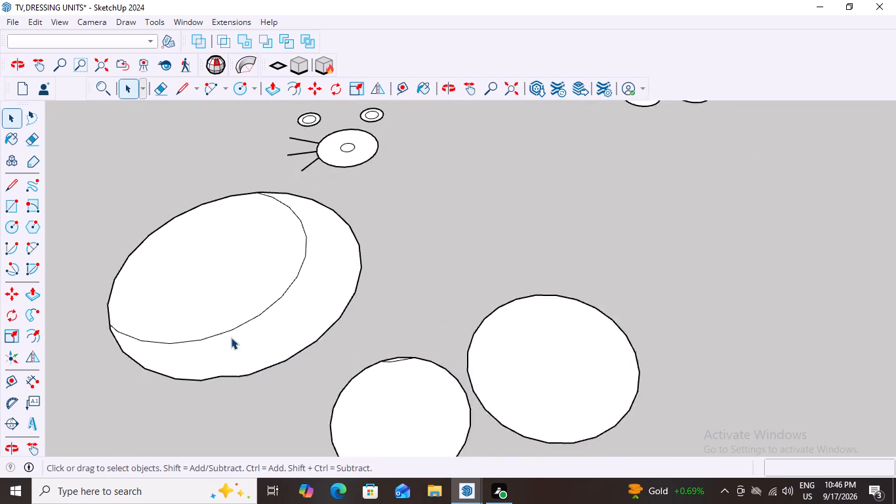
scroll(231, 337, "up", 18)
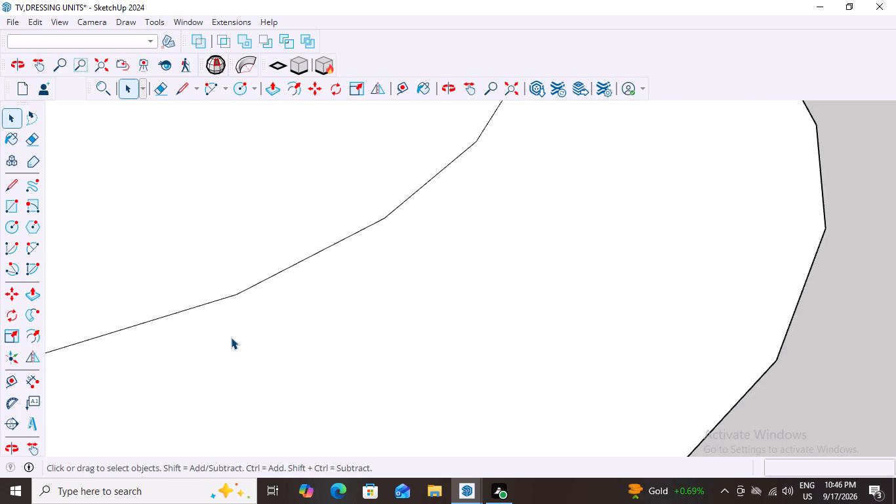
Delete the leftover arc edge near the top of the smaller circle below the body.
scroll(231, 337, "down", 13)
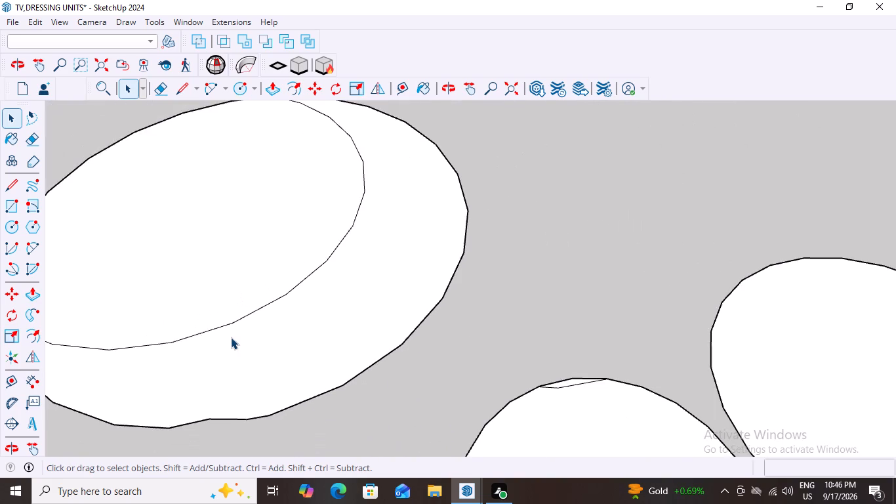
scroll(231, 337, "down", 8)
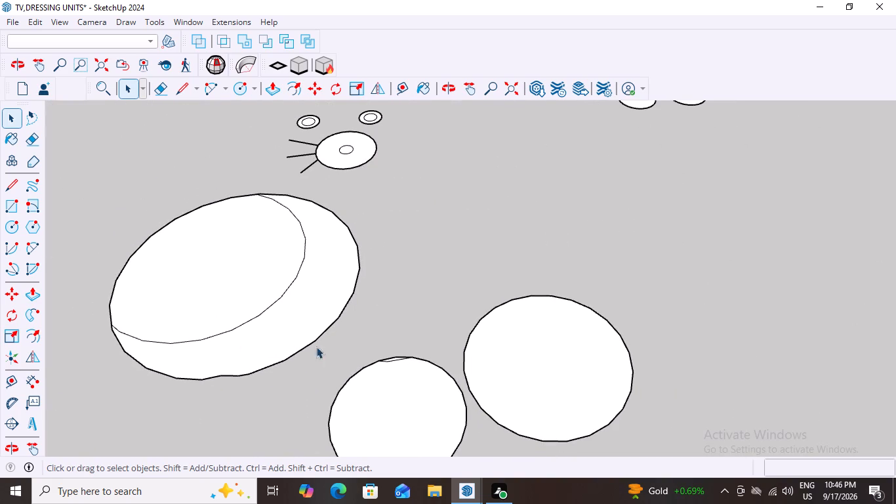
left_click(388, 360)
key("Delete")
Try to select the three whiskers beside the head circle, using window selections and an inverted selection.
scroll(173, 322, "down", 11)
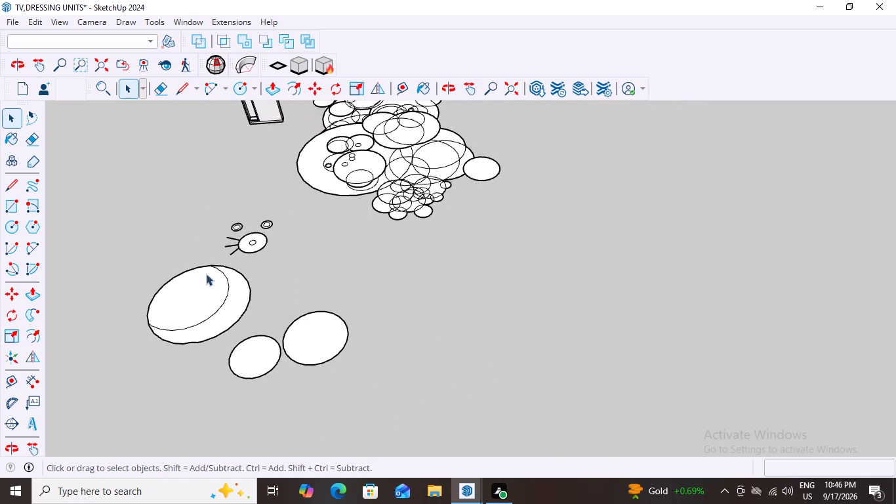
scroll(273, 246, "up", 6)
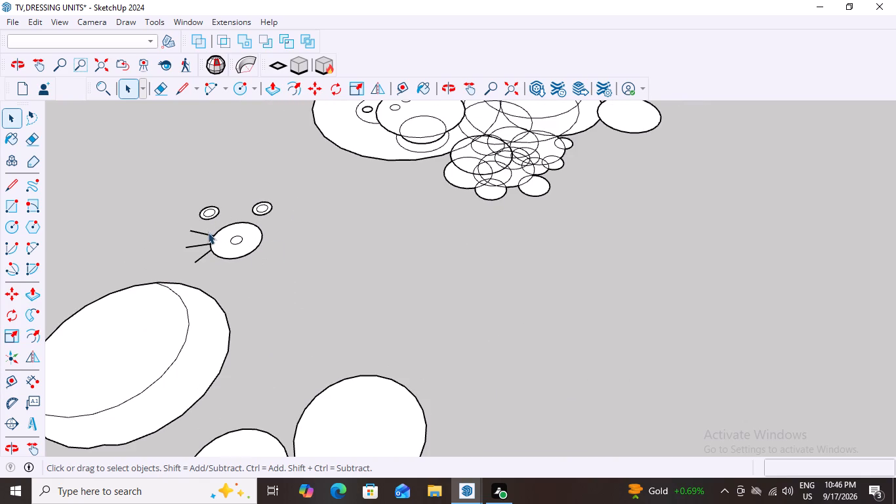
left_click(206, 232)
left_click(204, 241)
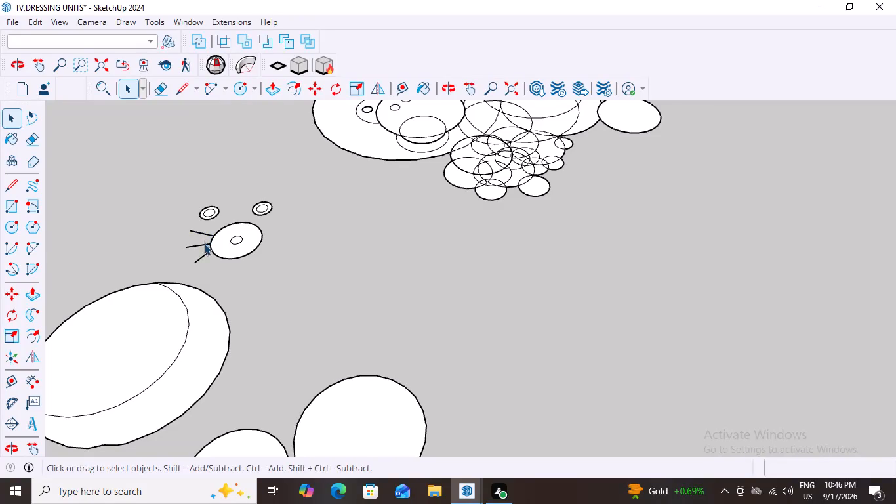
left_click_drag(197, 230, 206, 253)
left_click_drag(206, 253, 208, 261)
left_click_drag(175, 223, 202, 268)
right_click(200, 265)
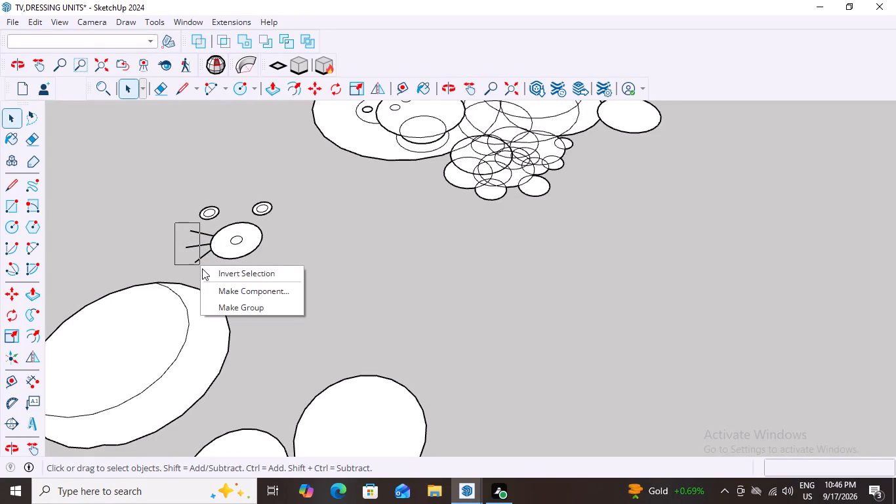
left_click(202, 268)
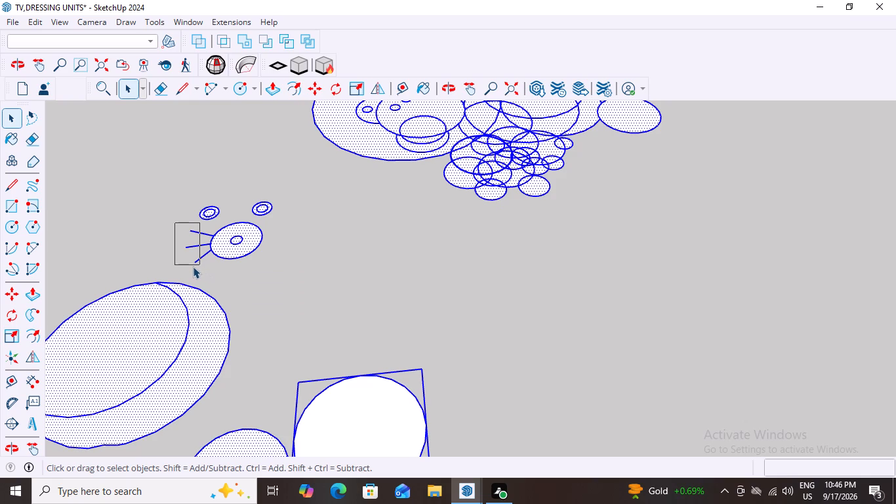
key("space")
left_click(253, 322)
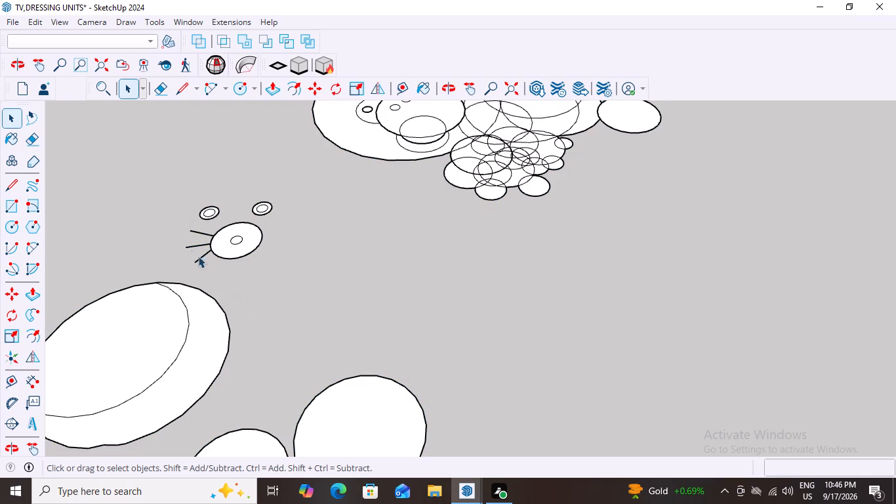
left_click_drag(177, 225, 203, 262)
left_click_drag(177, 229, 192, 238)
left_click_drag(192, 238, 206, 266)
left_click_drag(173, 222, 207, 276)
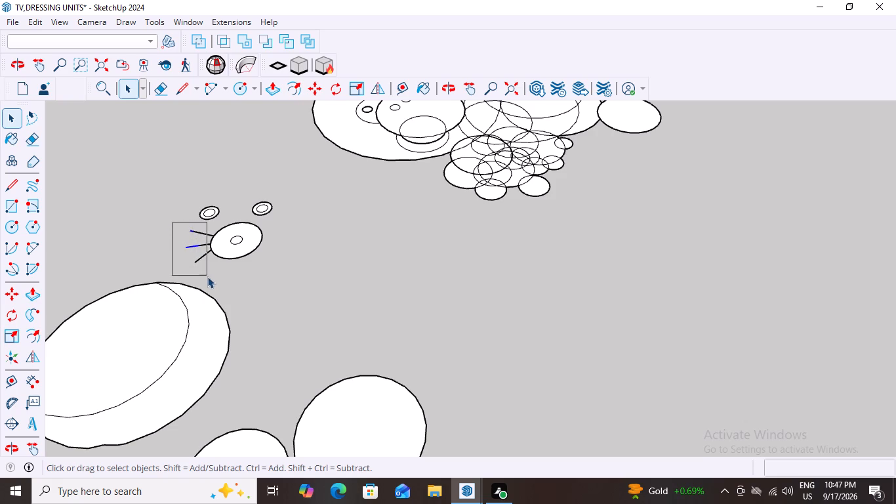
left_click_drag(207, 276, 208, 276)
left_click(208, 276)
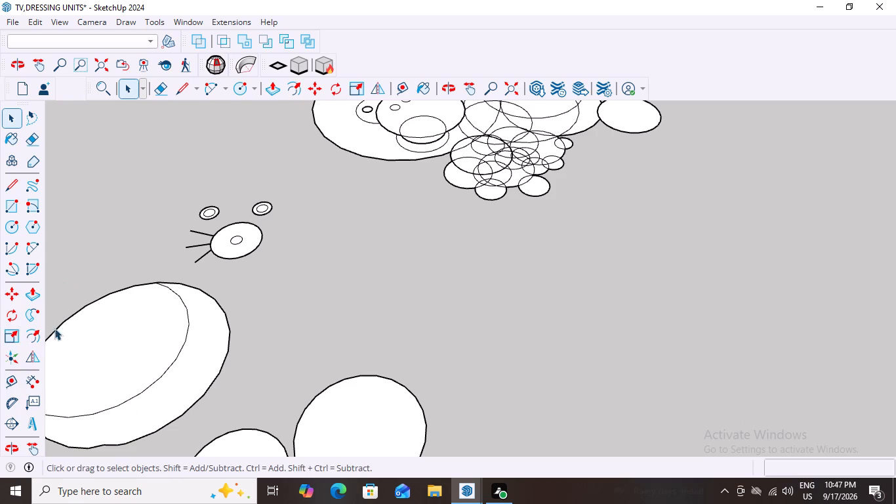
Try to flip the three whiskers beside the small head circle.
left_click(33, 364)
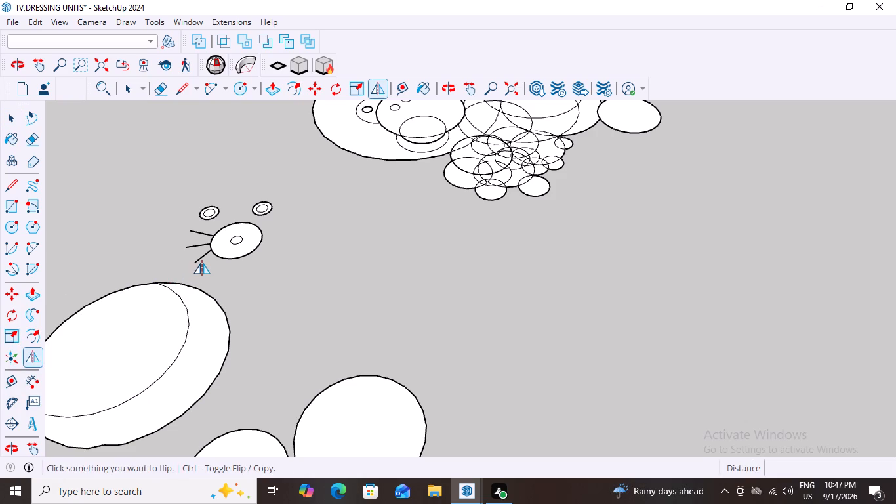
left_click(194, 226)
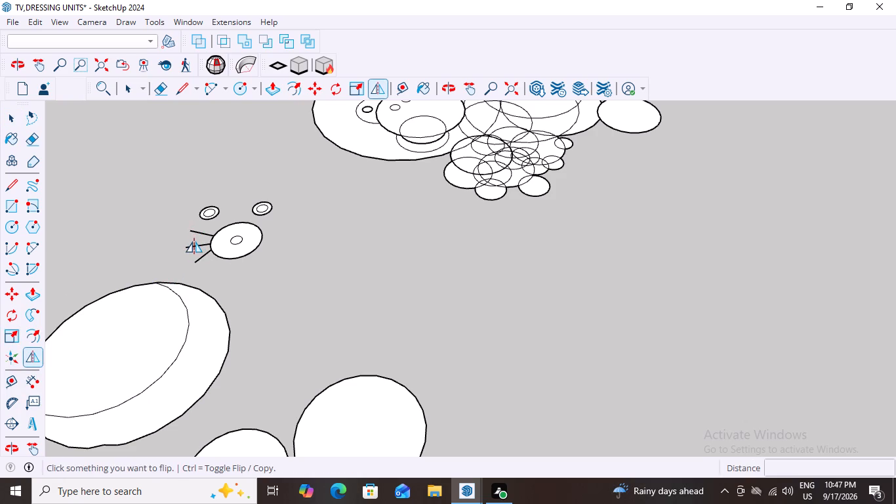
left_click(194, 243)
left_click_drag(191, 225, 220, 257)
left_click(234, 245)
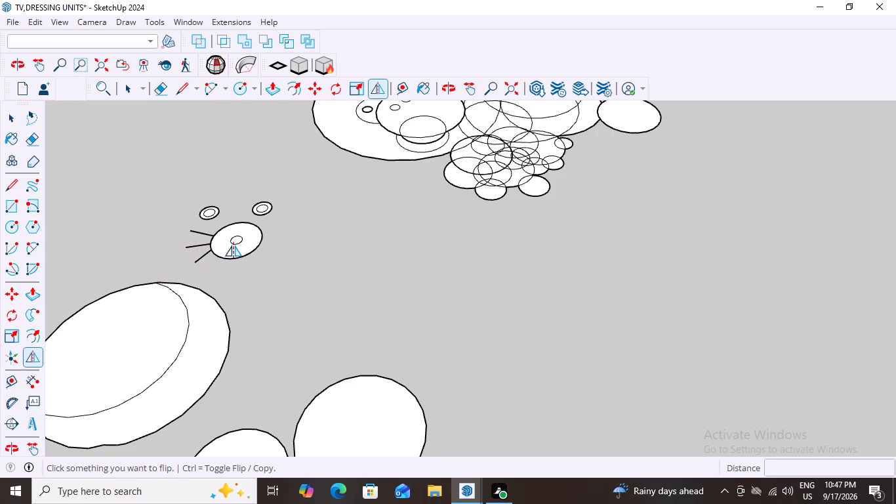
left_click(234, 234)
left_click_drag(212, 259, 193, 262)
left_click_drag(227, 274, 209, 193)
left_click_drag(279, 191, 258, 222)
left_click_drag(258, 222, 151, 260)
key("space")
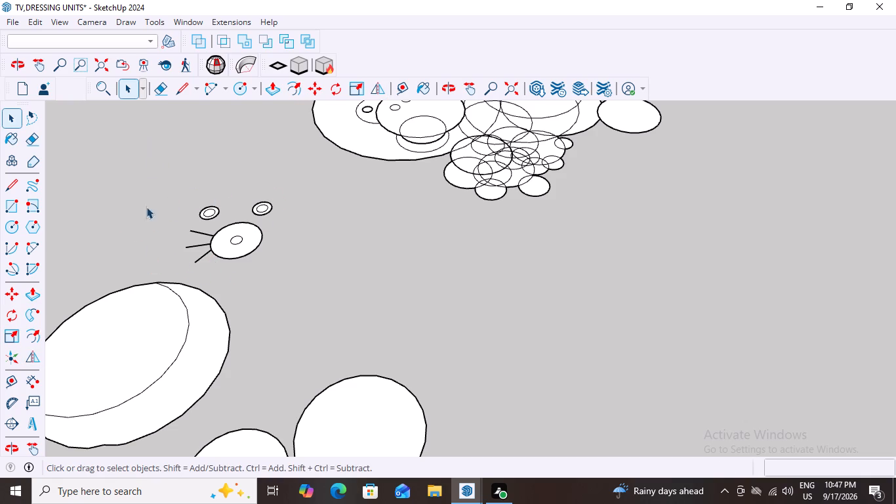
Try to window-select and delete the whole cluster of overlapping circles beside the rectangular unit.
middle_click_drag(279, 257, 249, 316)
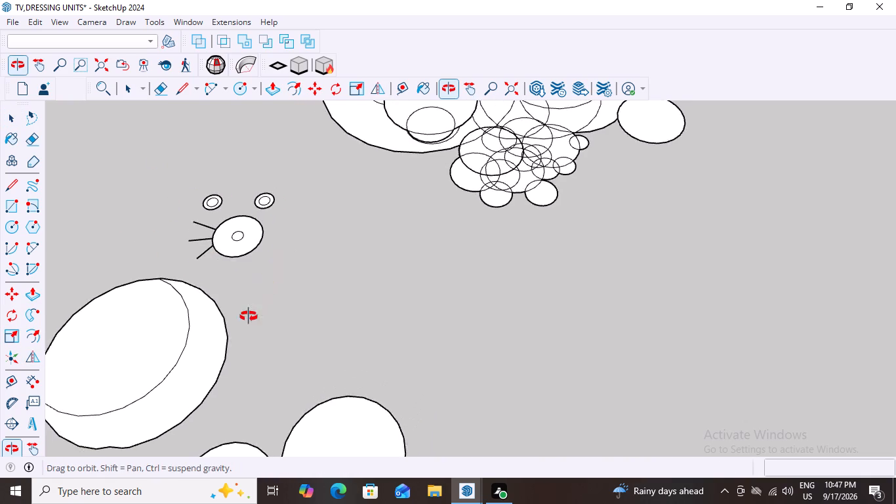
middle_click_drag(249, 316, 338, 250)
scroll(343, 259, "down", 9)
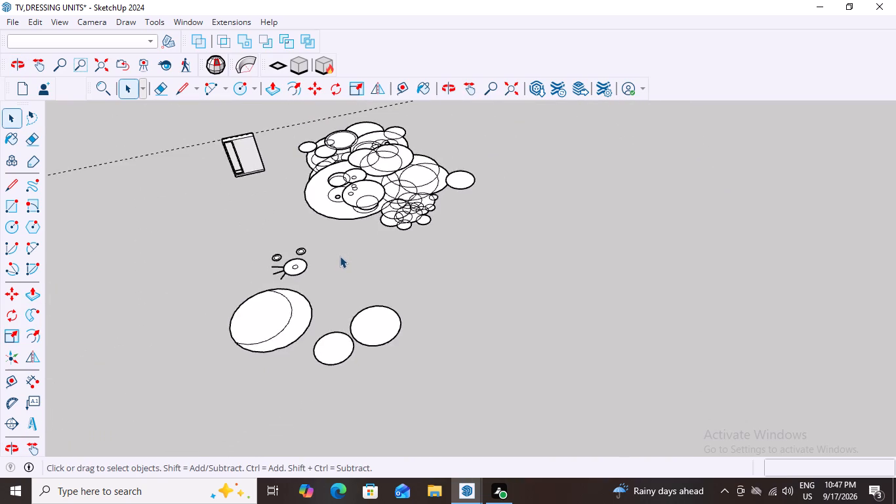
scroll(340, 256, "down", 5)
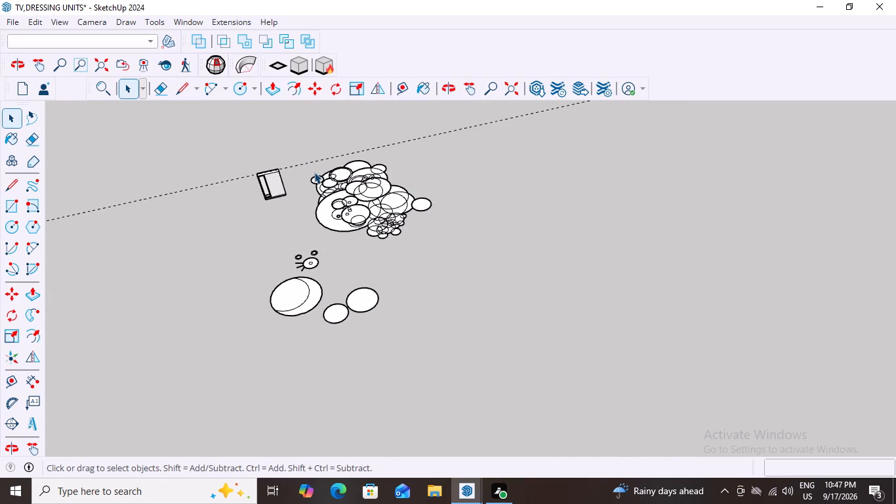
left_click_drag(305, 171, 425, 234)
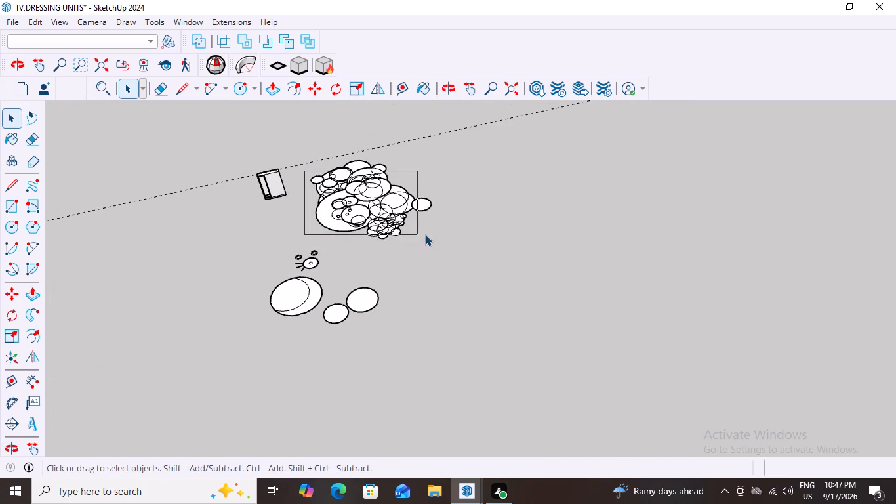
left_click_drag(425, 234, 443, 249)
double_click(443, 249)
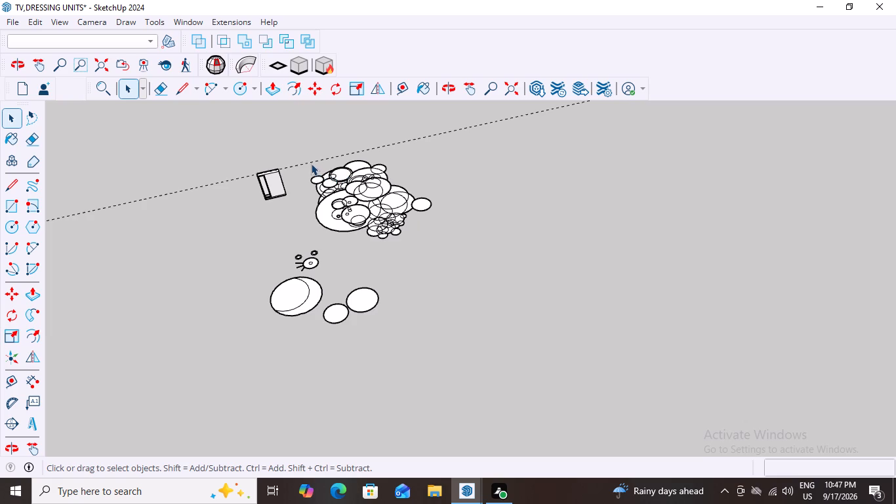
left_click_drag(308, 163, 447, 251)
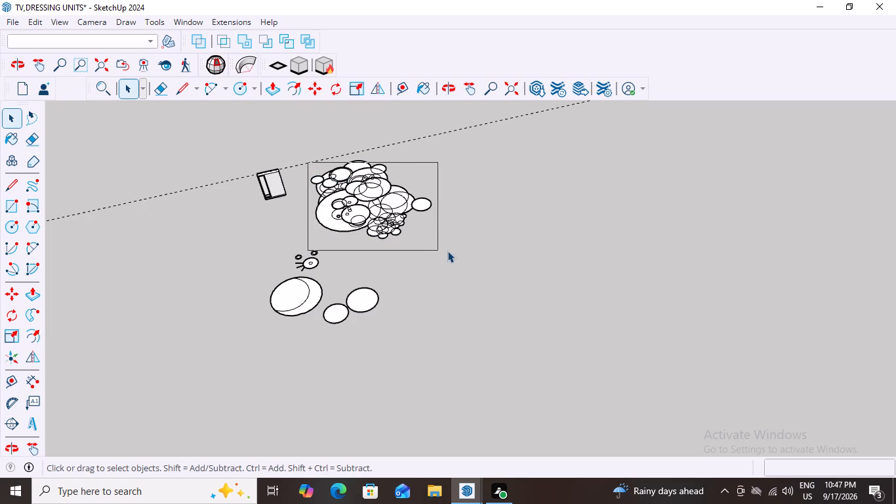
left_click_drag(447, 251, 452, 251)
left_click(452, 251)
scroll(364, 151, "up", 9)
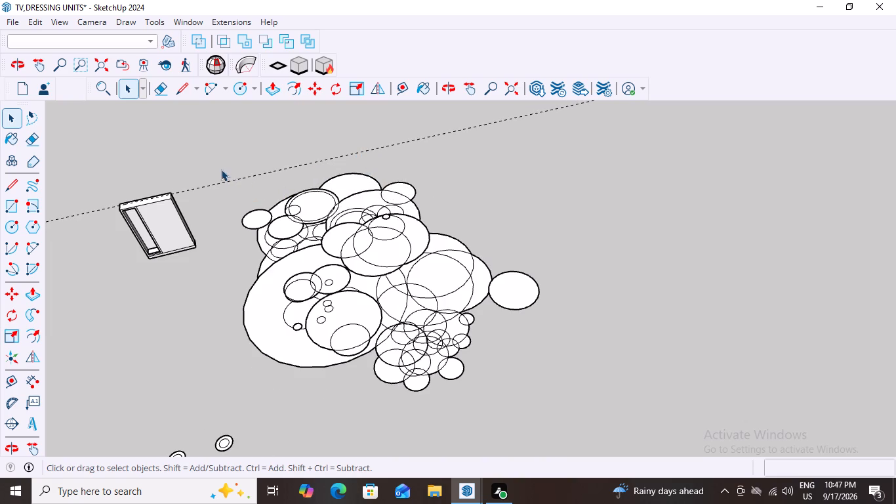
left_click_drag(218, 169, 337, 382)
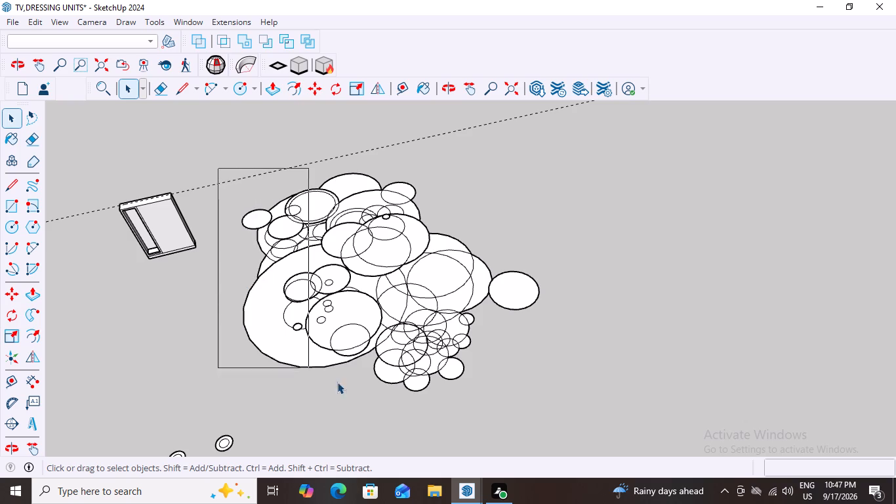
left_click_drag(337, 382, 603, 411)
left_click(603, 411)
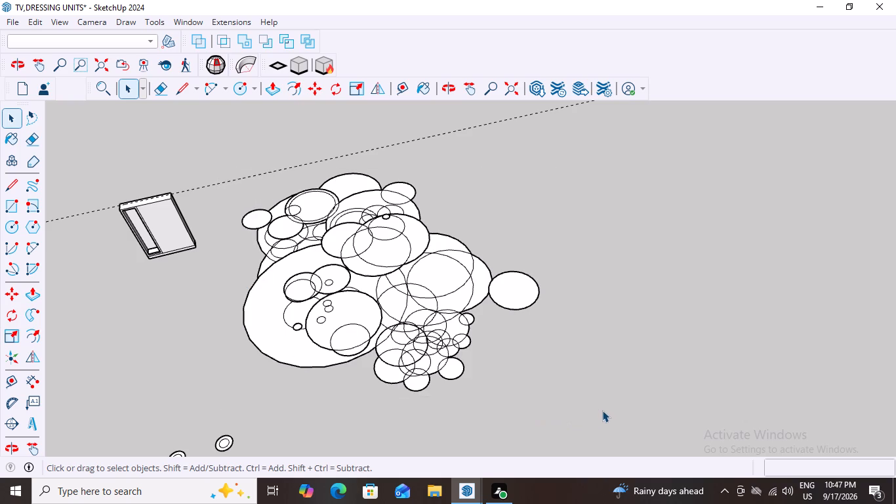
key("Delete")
Delete the large face circle and the group of overlapping smaller circles in the lower part of the cluster.
left_click(463, 299)
left_click_drag(563, 269, 358, 390)
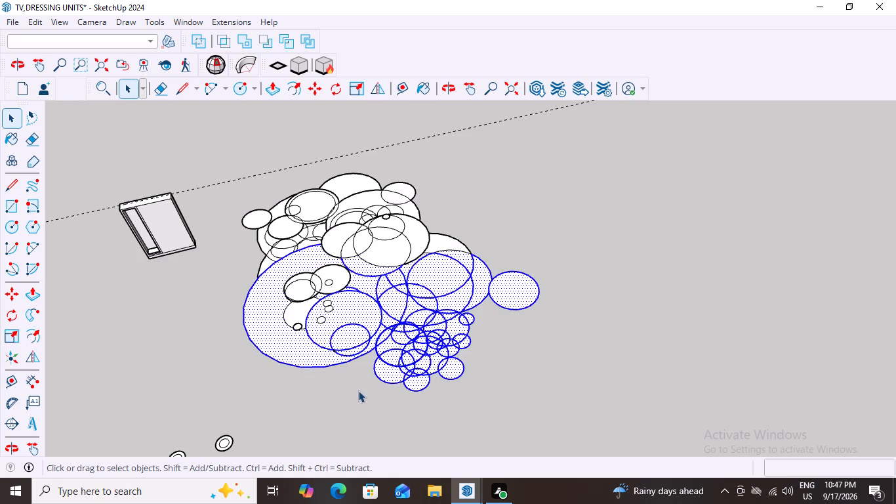
key("Delete")
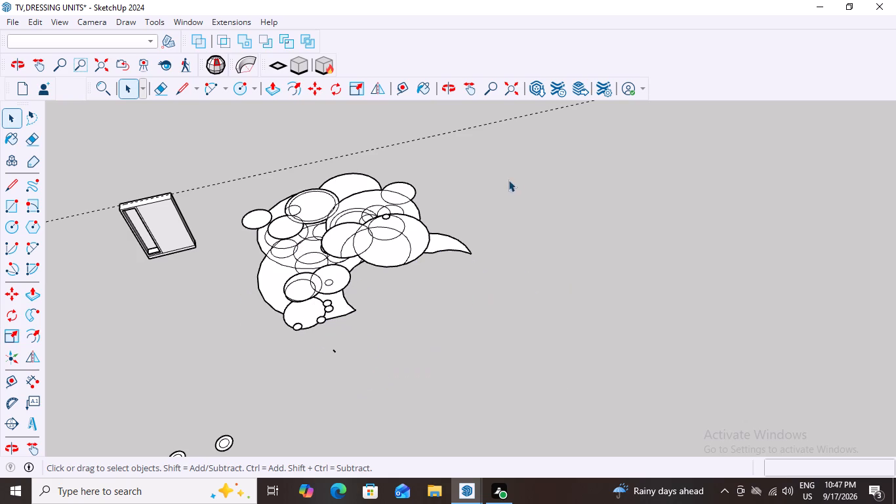
Delete the remaining overlapping circles of the cluster, keeping the rectangular unit and the dashed guide line.
left_click_drag(535, 146, 249, 379)
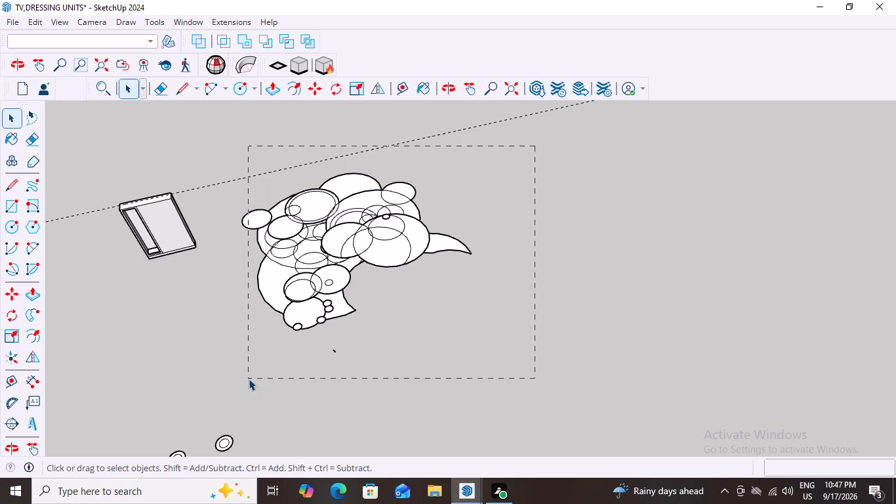
left_click_drag(249, 379, 240, 339)
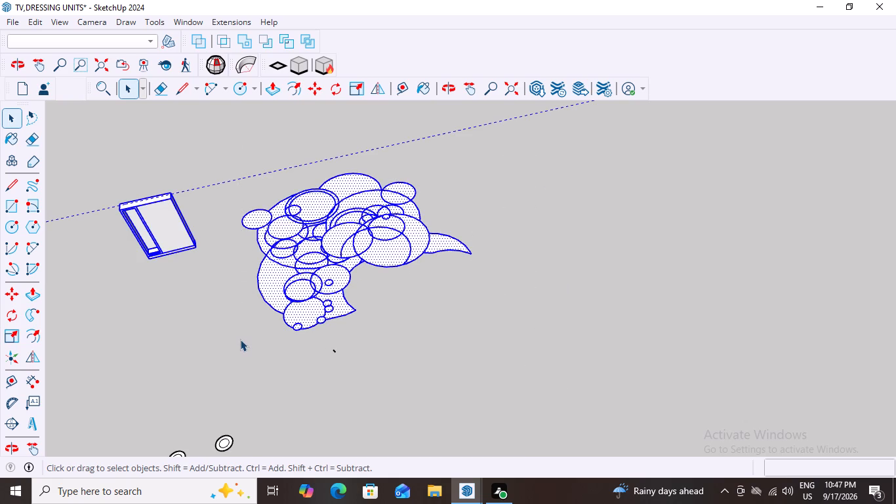
left_click(240, 339)
left_click_drag(511, 192, 511, 205)
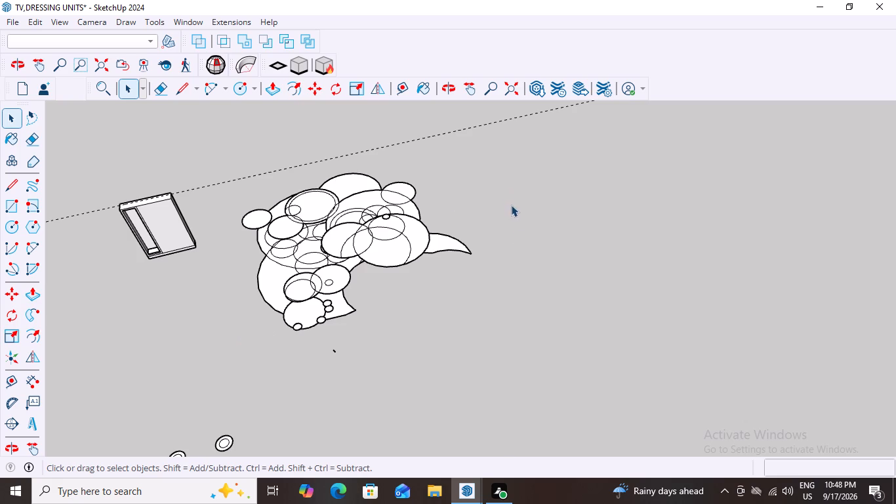
left_click_drag(511, 205, 241, 343)
left_click(240, 343)
left_click_drag(220, 168, 424, 345)
right_click(266, 320)
right_click_drag(293, 334, 312, 339)
left_click_drag(218, 165, 405, 355)
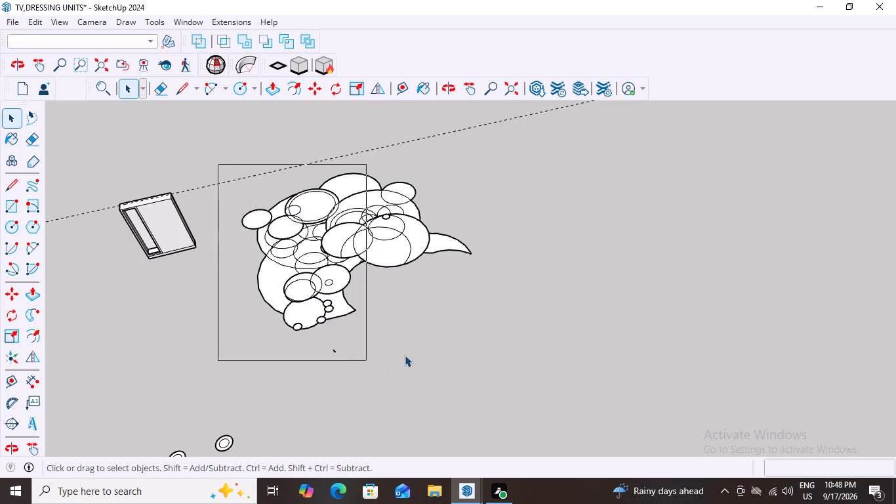
left_click_drag(405, 355, 535, 341)
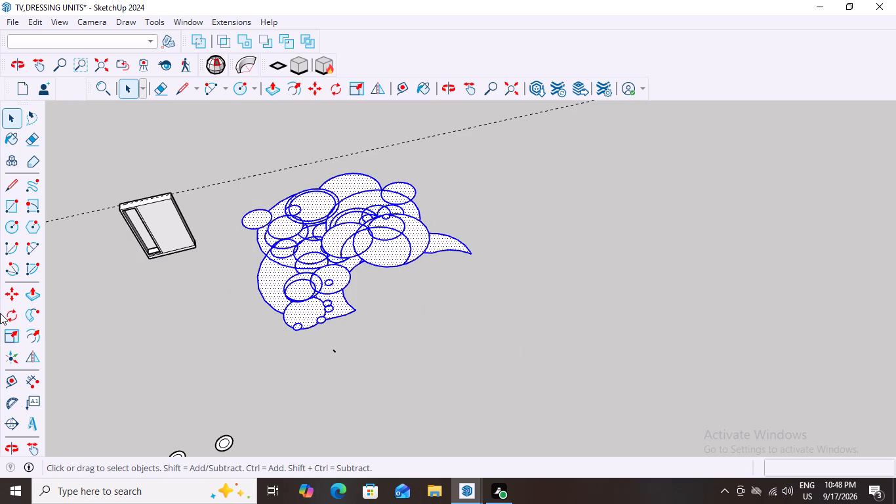
key("Delete")
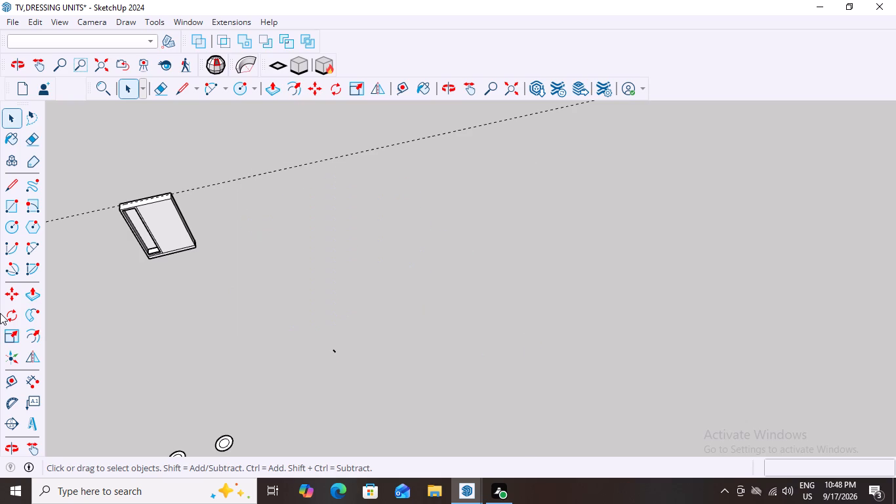
Delete the tiny leftover edge between the rectangular unit and the whiskered head.
scroll(351, 270, "down", 14)
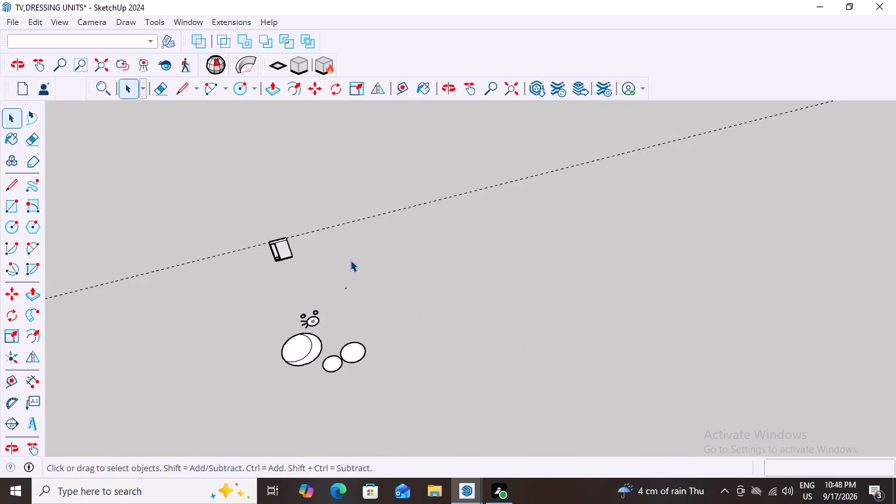
middle_click_drag(336, 305, 341, 262)
scroll(344, 300, "up", 2)
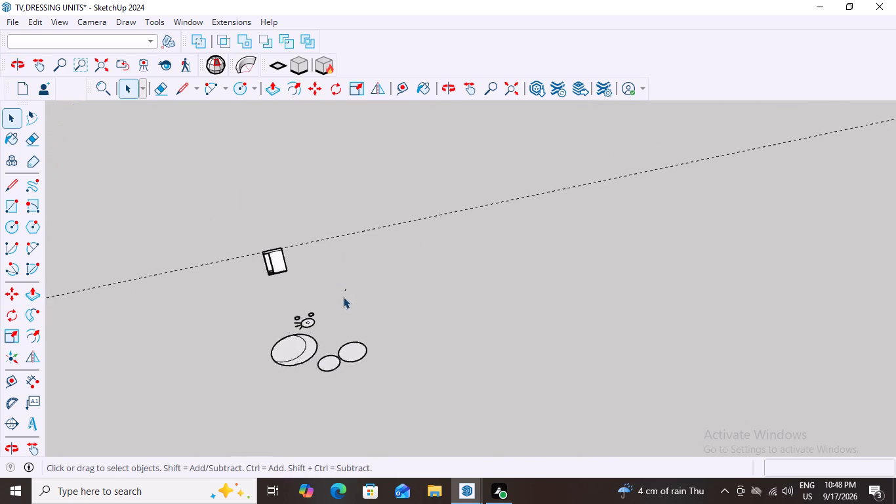
scroll(343, 297, "up", 8)
left_click_drag(367, 281, 298, 323)
left_click(298, 323)
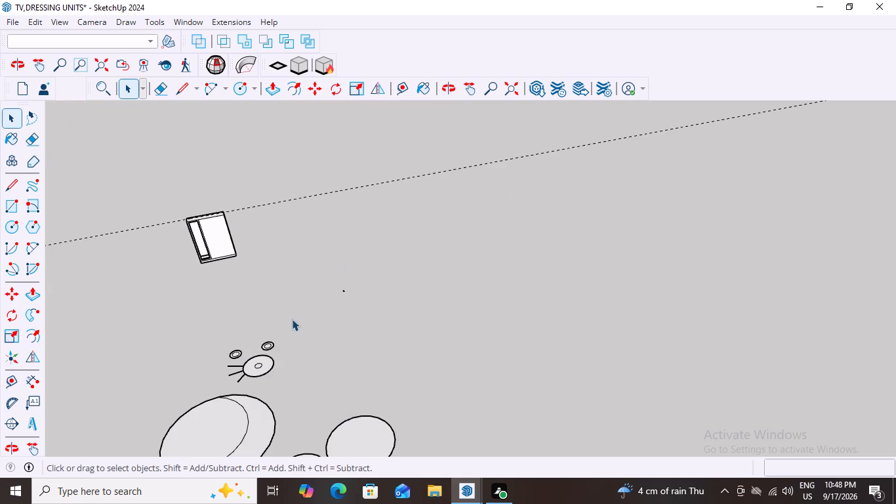
left_click_drag(351, 272, 320, 314)
left_click(320, 314)
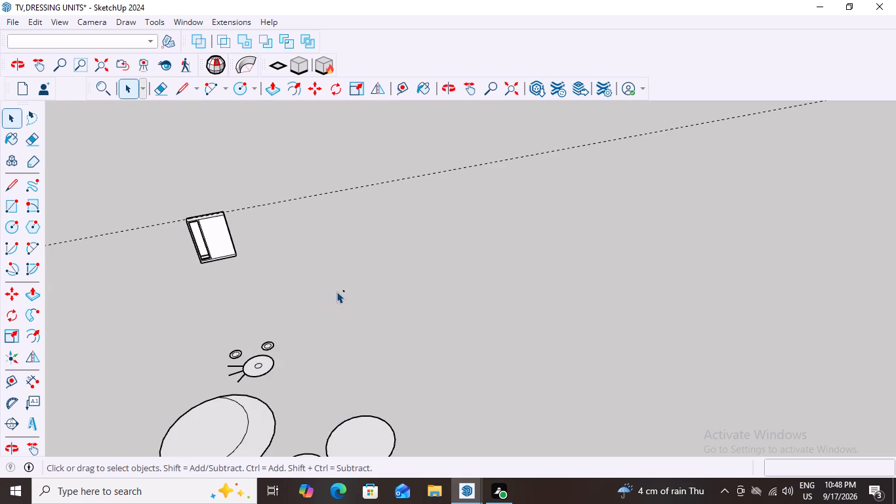
left_click(343, 289)
key("Delete")
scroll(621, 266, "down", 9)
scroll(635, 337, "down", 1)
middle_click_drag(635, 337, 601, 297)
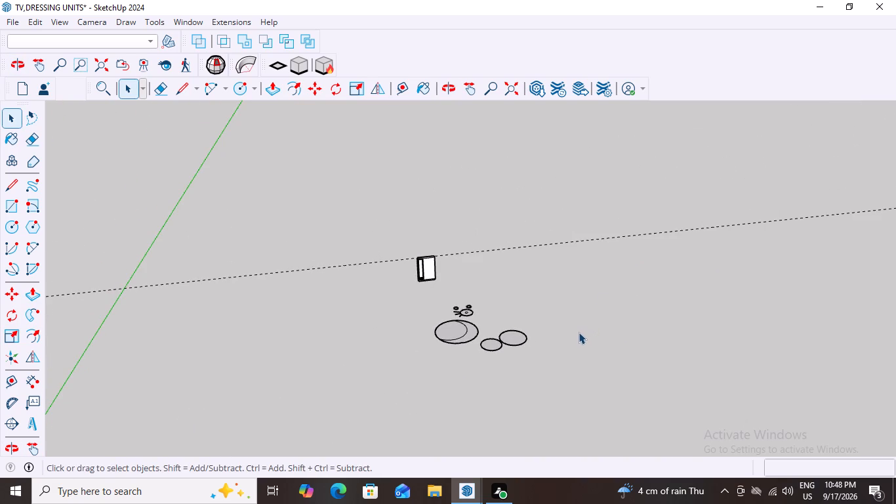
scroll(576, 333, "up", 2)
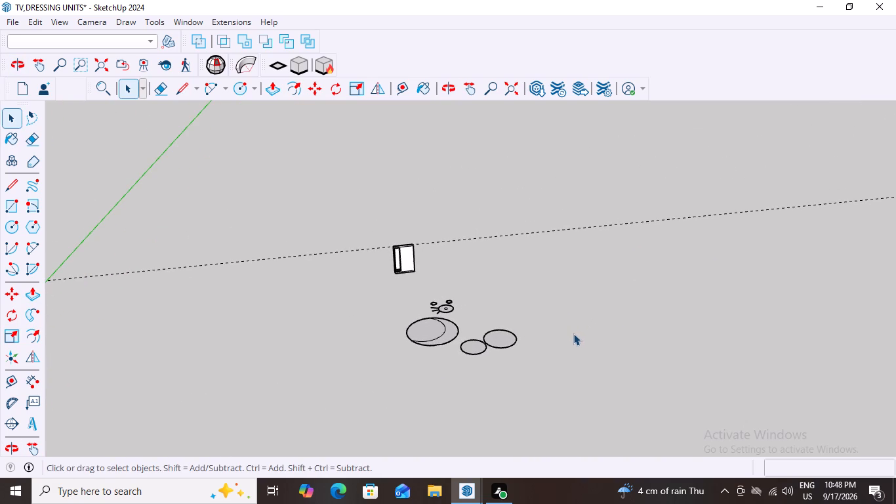
Delete the whole whiskered circle figure together with the separate circles beside it, keeping the rectangular unit and the dashed guide line.
scroll(573, 333, "up", 5)
left_click_drag(561, 276, 378, 415)
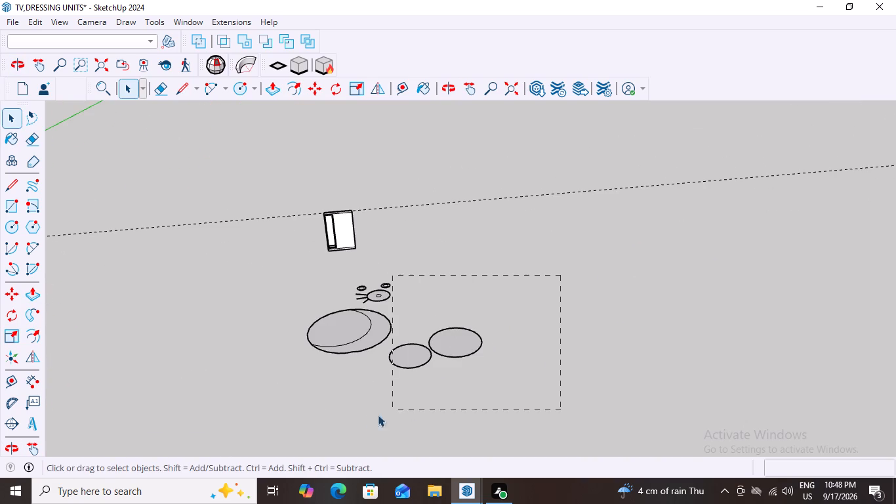
left_click_drag(378, 415, 271, 423)
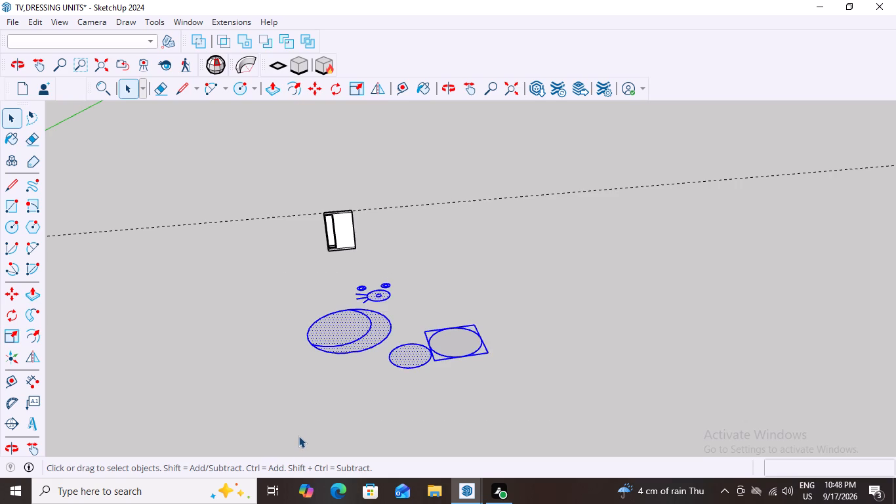
key("Delete")
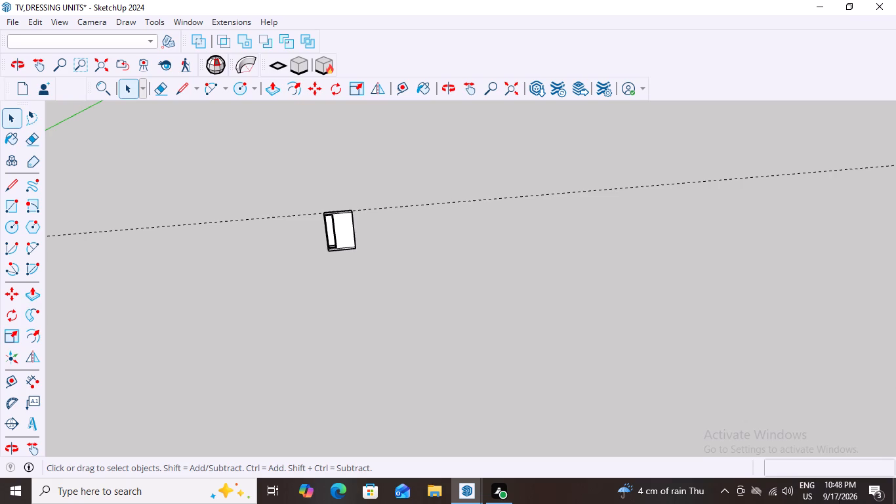
Draw a large circle of about 7' 1" radius on the ground beside the rectangular unit, near the dashed guide line.
scroll(895, 503, "down", 1)
scroll(485, 312, "up", 3)
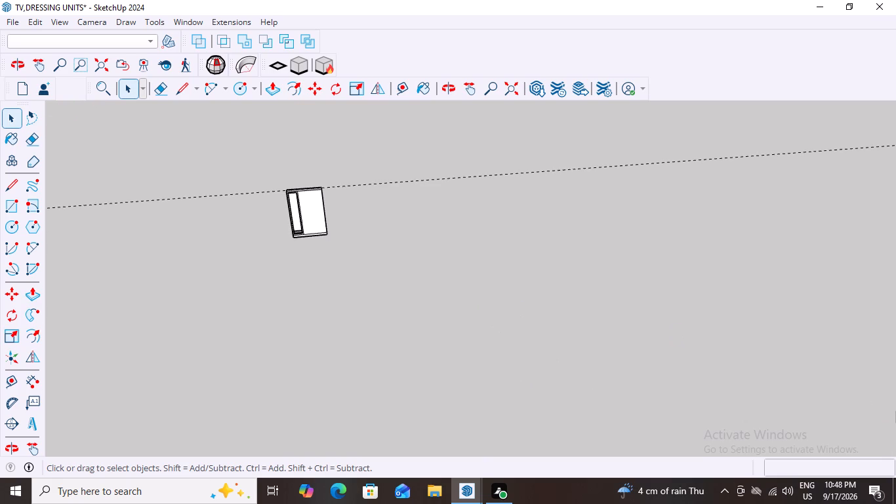
scroll(895, 412, "down", 7)
scroll(691, 262, "down", 4)
middle_click_drag(683, 278, 728, 178)
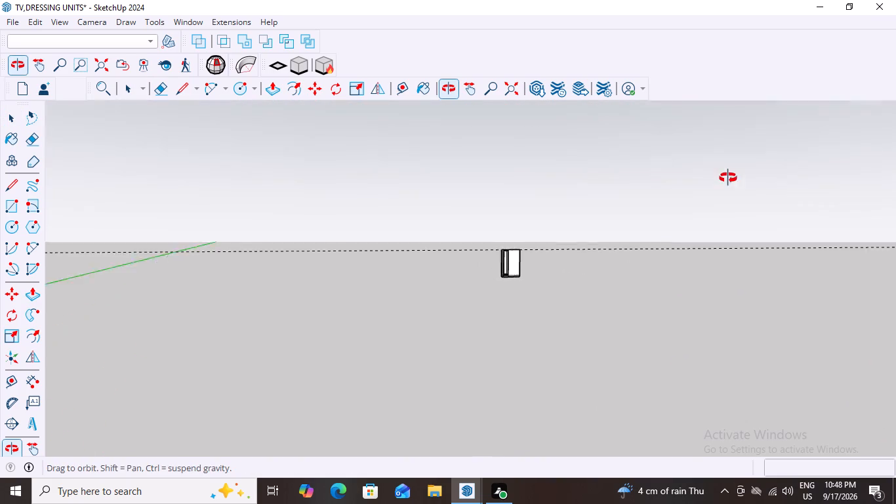
middle_click_drag(728, 178, 715, 201)
middle_click_drag(695, 265, 701, 281)
scroll(609, 275, "up", 4)
middle_click_drag(638, 338, 654, 363)
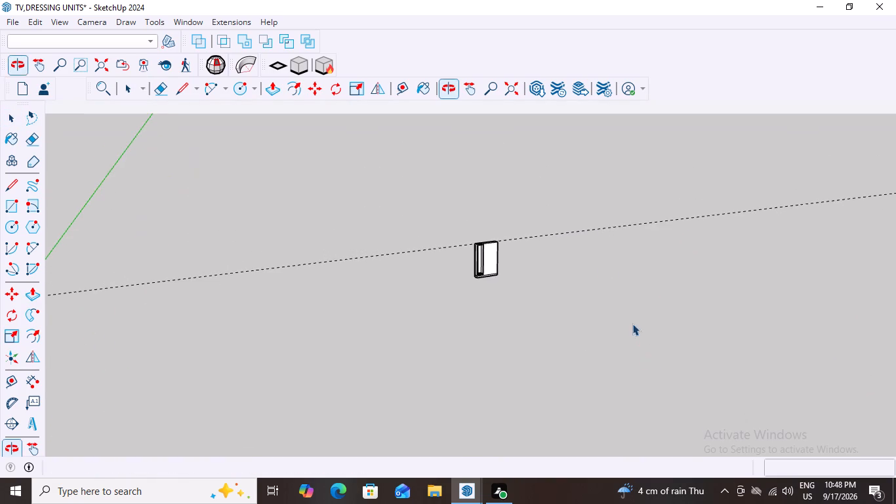
scroll(588, 242, "up", 3)
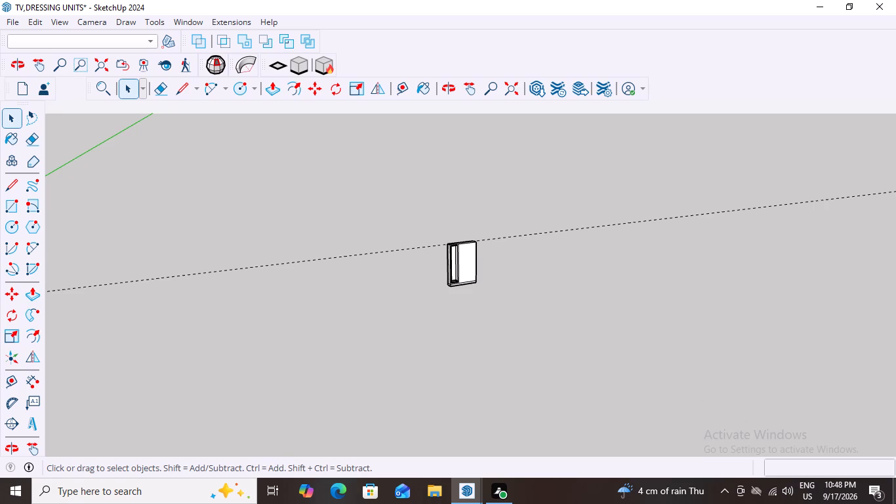
key("c")
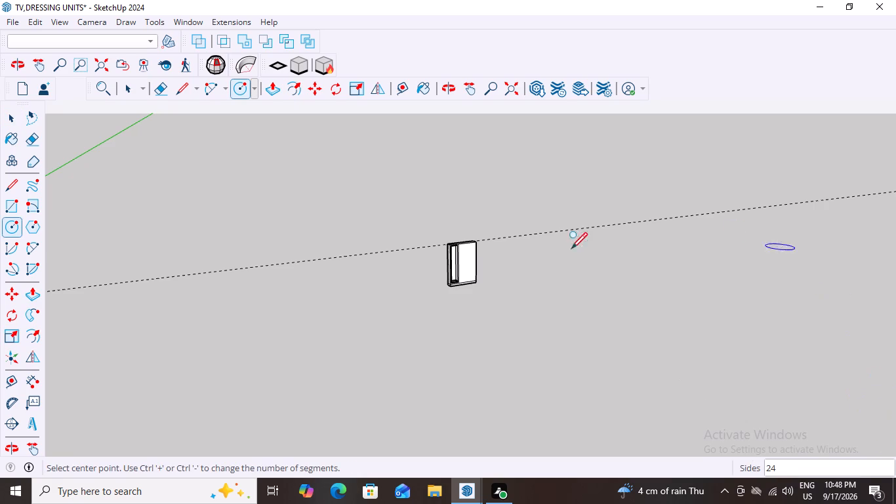
left_click(606, 263)
left_click(618, 277)
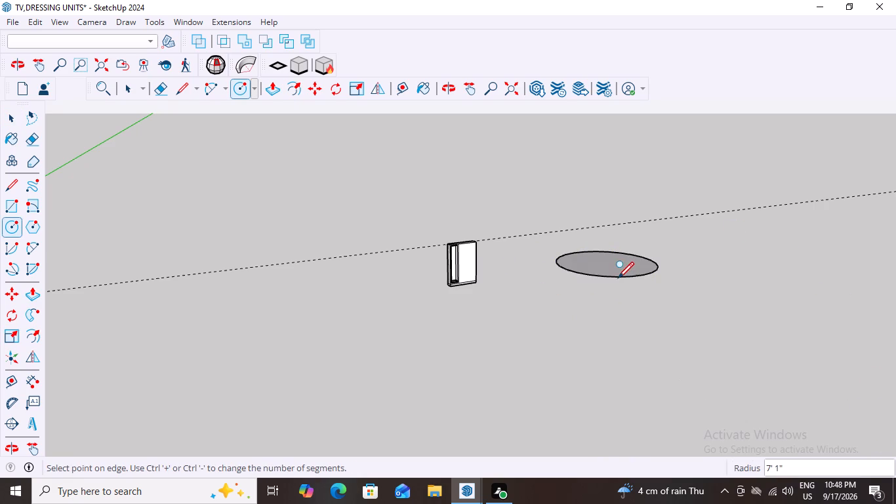
Add a tiny circle of about 6" radius on the large circle's edge and a circle of about 4' 5 1/2" radius adjoining it.
left_click(643, 251)
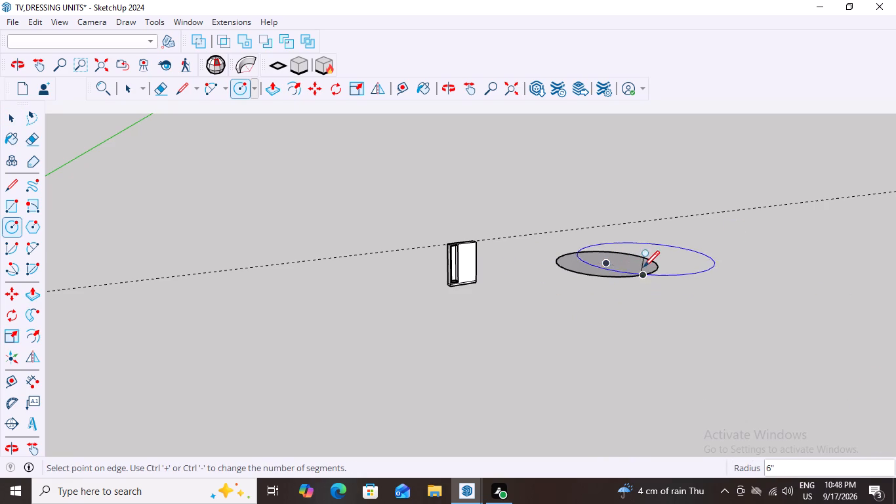
left_click(643, 266)
left_click(652, 283)
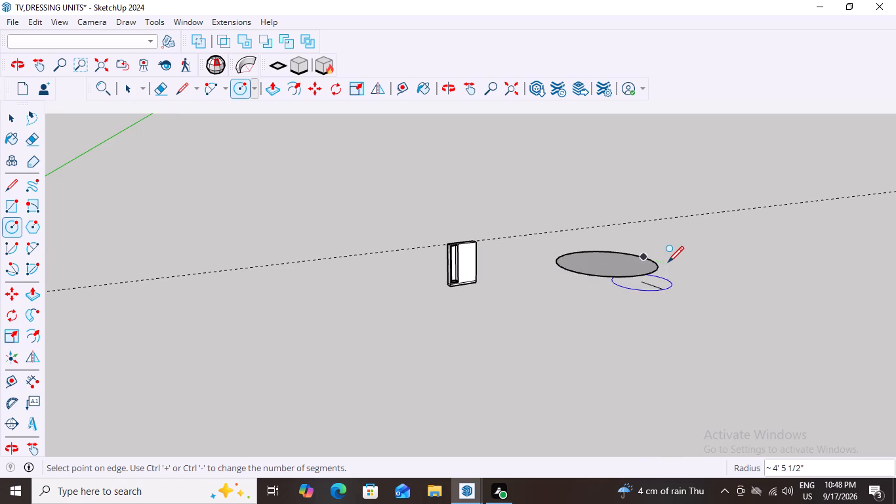
left_click(668, 261)
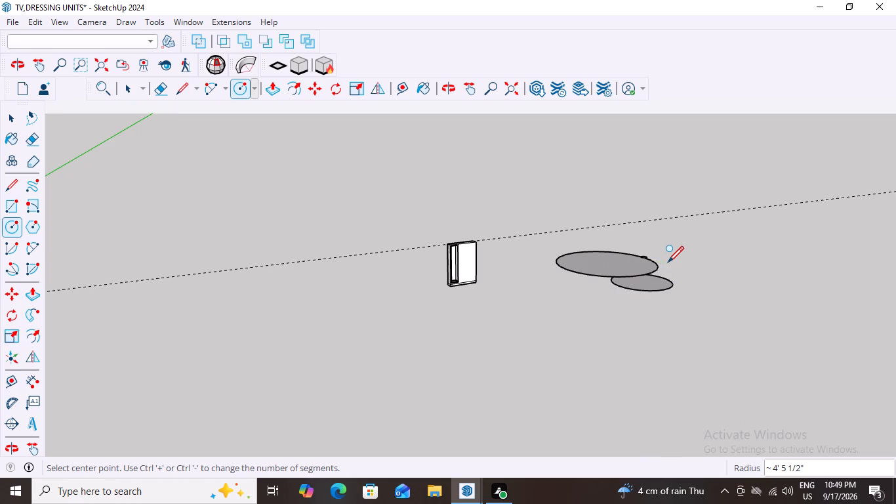
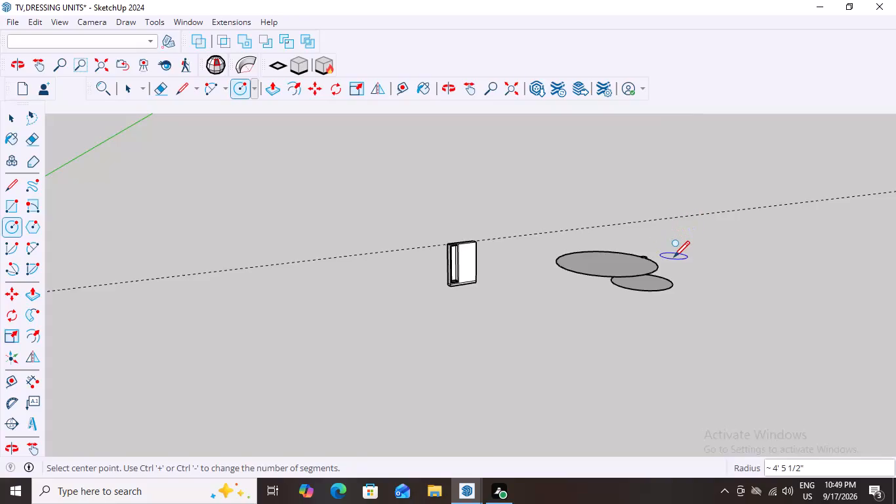
Draw three more flat circles beside the existing pair, with radii of about 1' 10", 2' 7" and 3' 11".
left_click(674, 244)
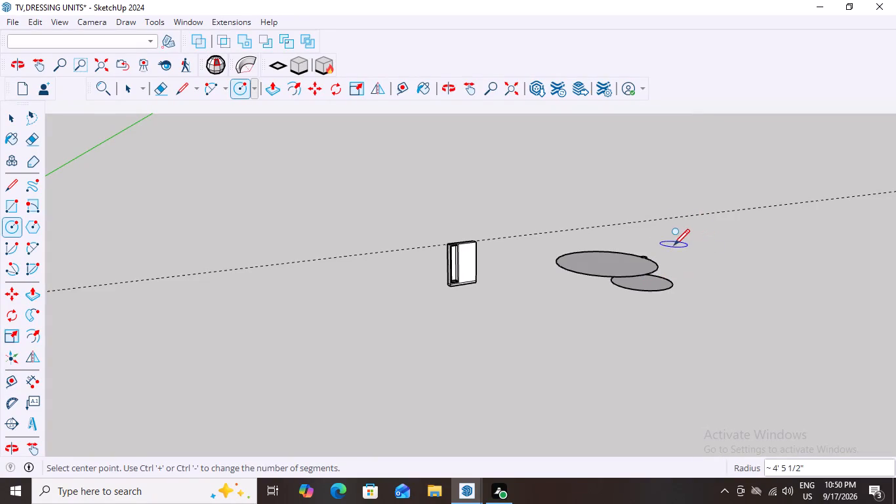
left_click(680, 253)
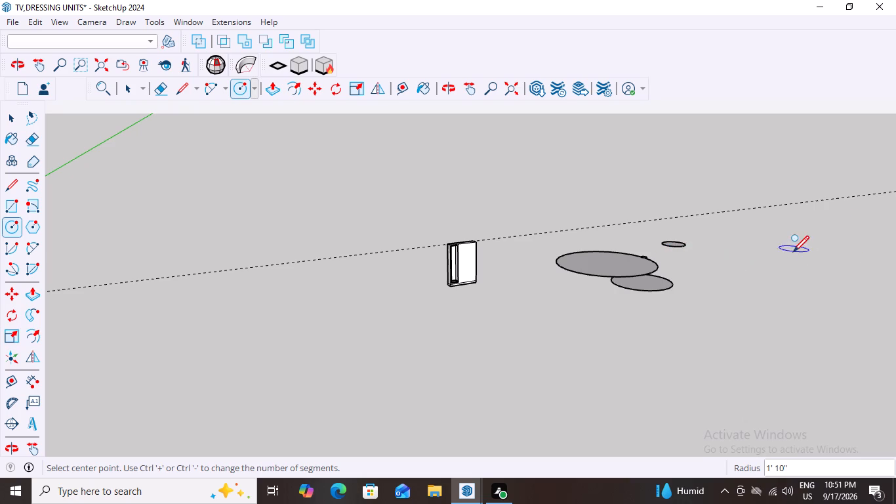
left_click(685, 270)
left_click(687, 274)
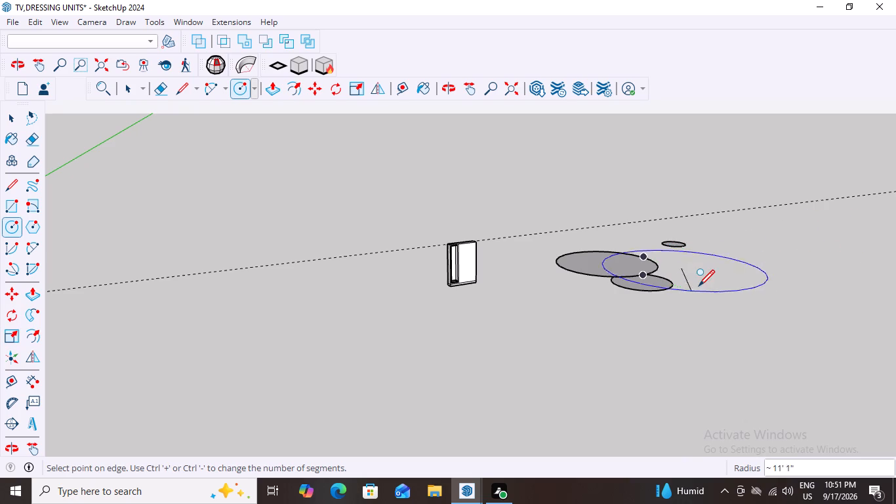
left_click(696, 274)
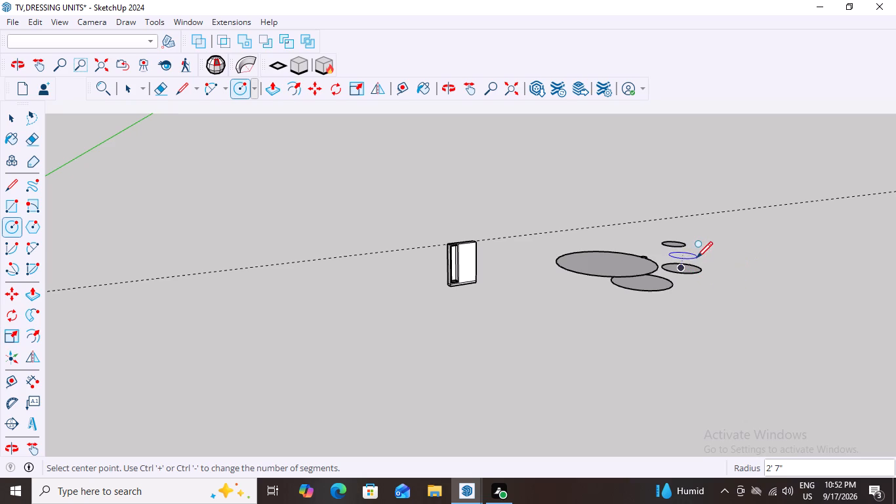
left_click(697, 257)
left_click(706, 264)
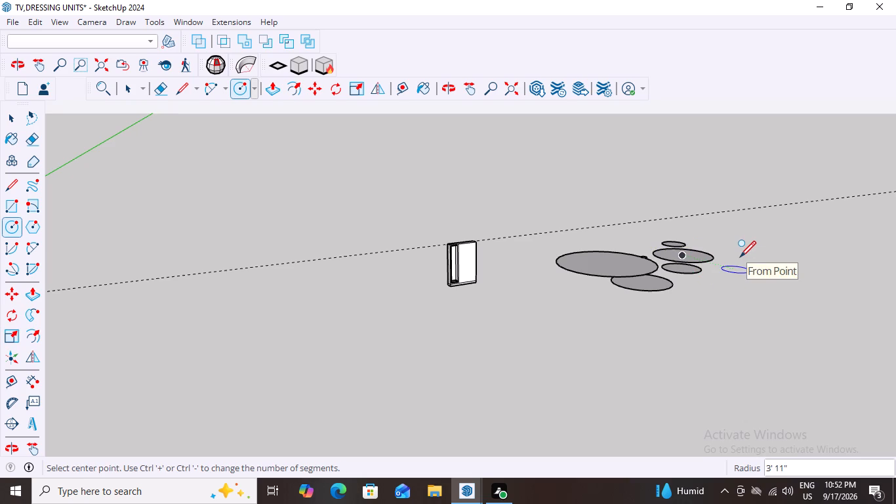
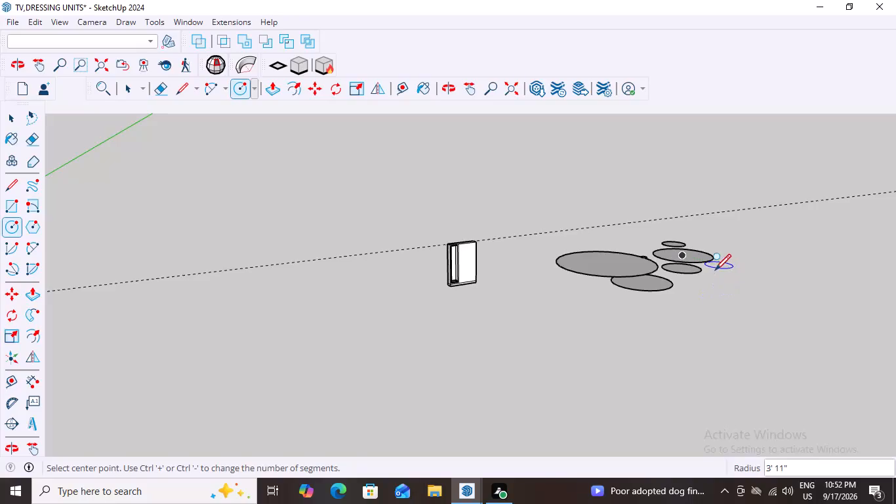
Draw another flat circle with a radius of about 7' 7" overlapping the near side of the circle cluster.
left_click_drag(695, 281, 702, 281)
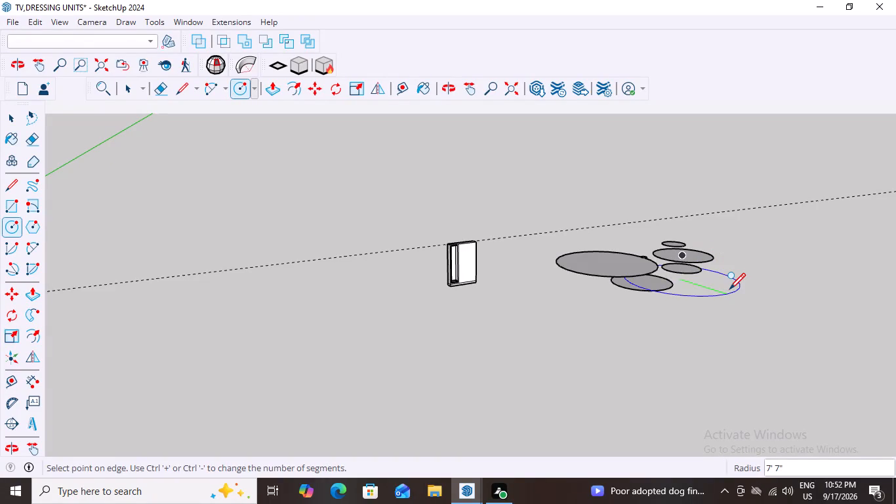
left_click(729, 288)
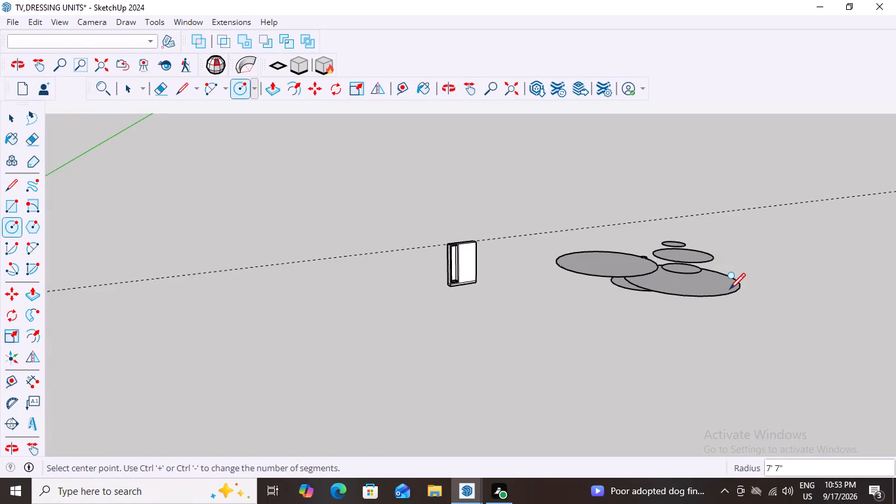
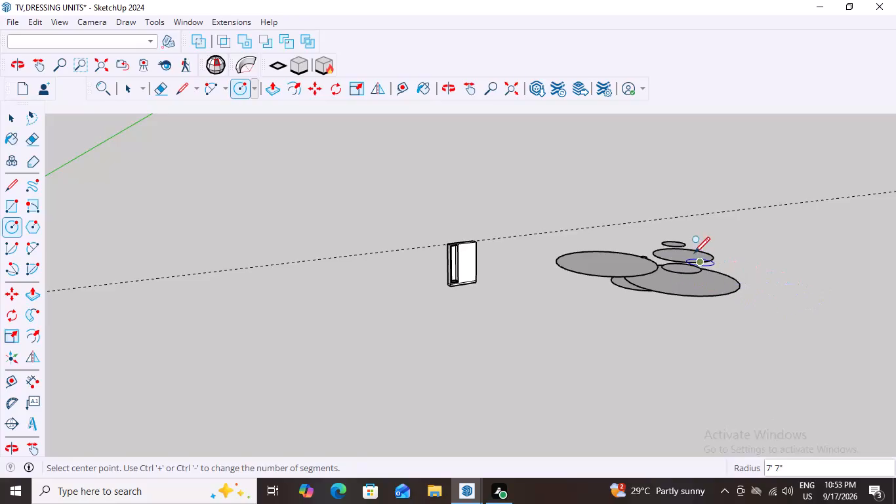
Draw a small flat circle with a radius of about 2' 9" at the cluster's far side, on the side away from the cabinet.
left_click(720, 255)
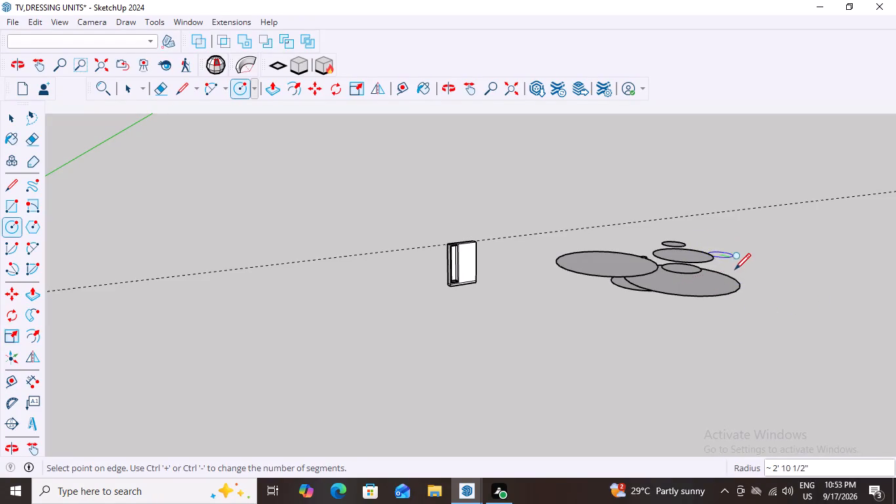
left_click(733, 265)
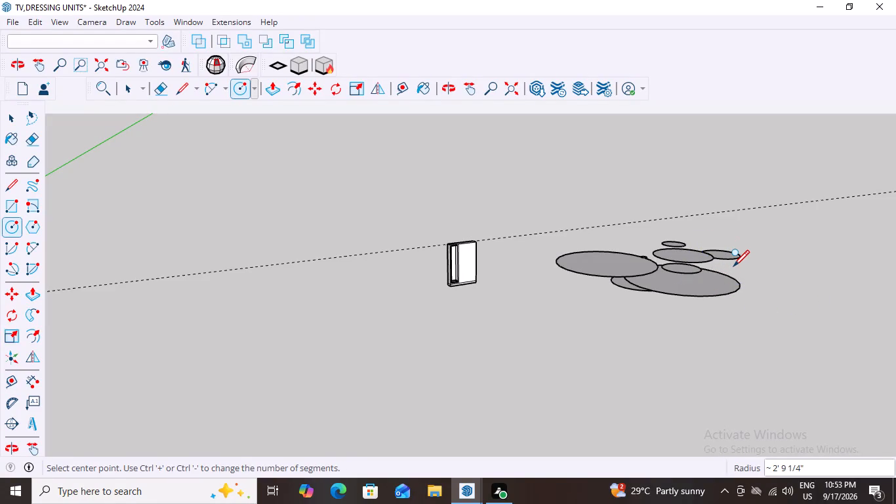
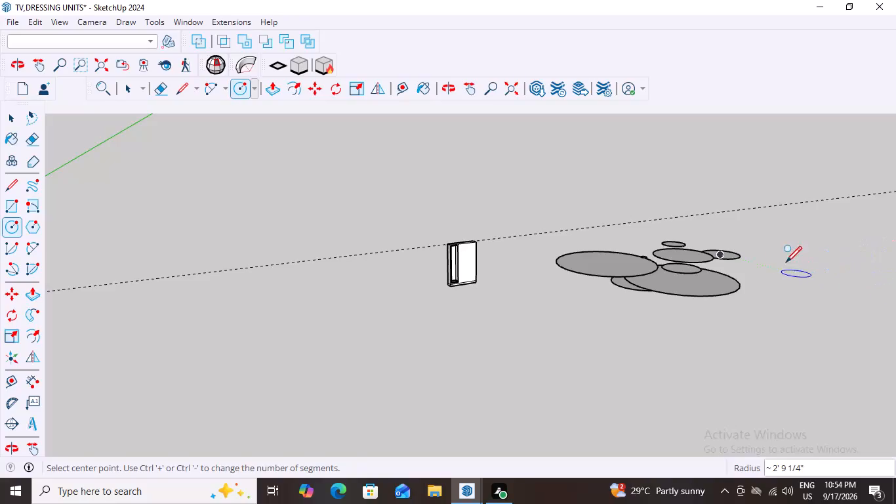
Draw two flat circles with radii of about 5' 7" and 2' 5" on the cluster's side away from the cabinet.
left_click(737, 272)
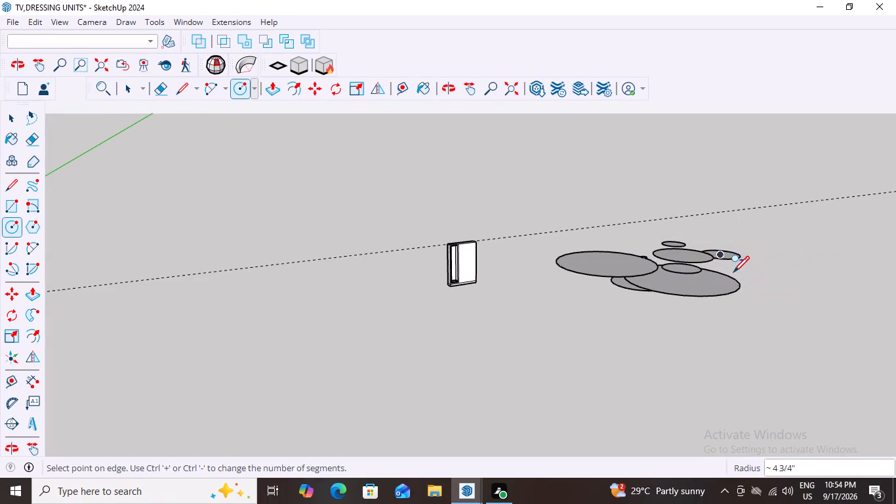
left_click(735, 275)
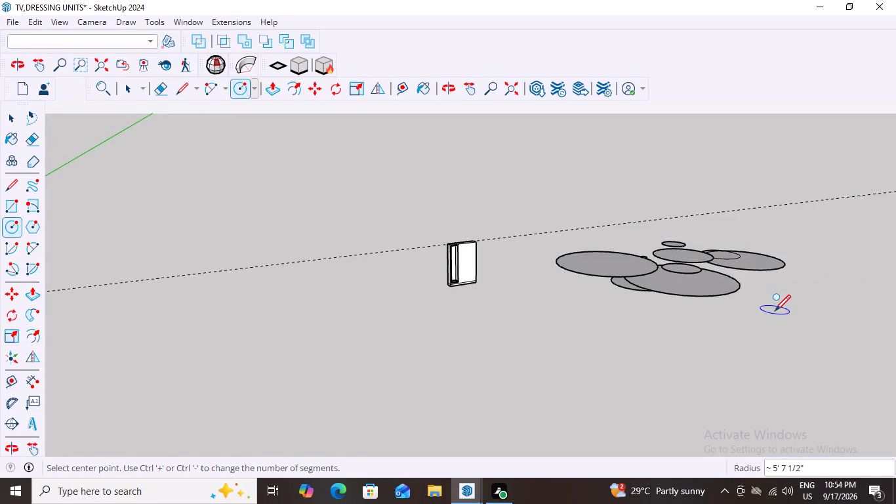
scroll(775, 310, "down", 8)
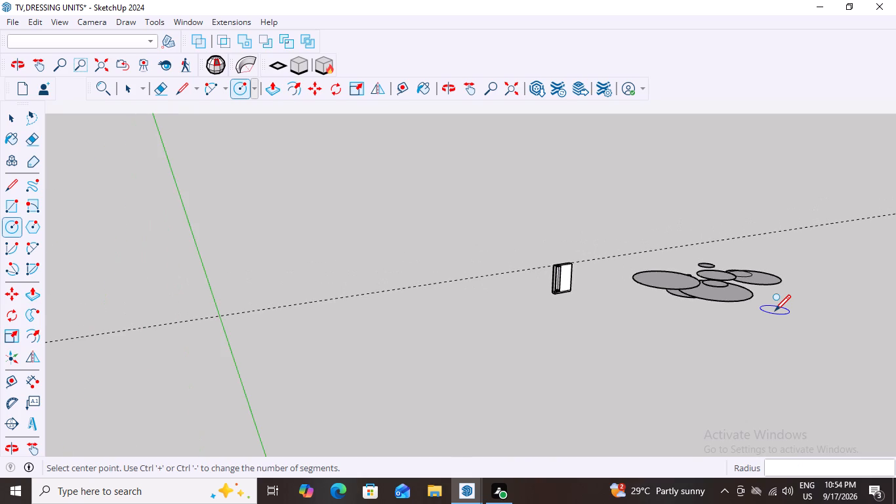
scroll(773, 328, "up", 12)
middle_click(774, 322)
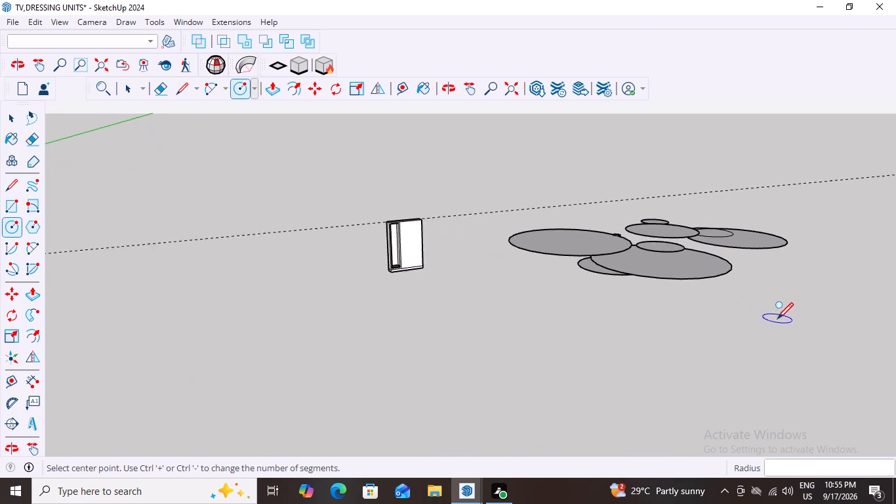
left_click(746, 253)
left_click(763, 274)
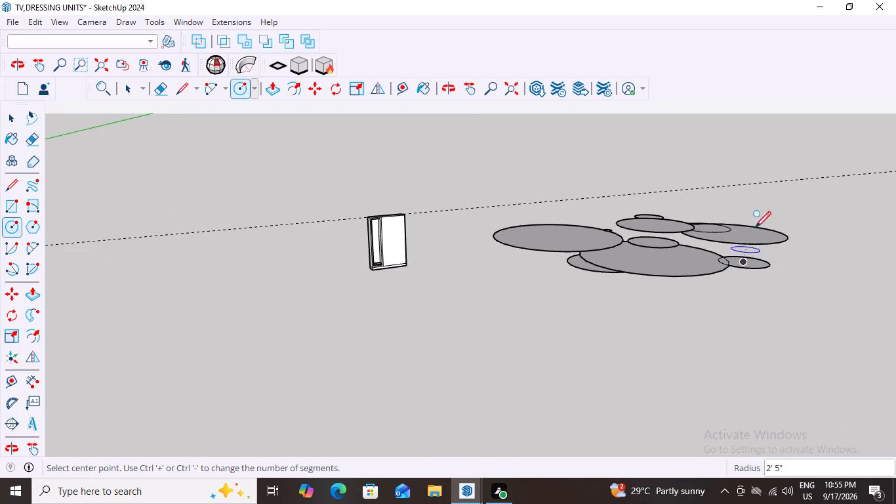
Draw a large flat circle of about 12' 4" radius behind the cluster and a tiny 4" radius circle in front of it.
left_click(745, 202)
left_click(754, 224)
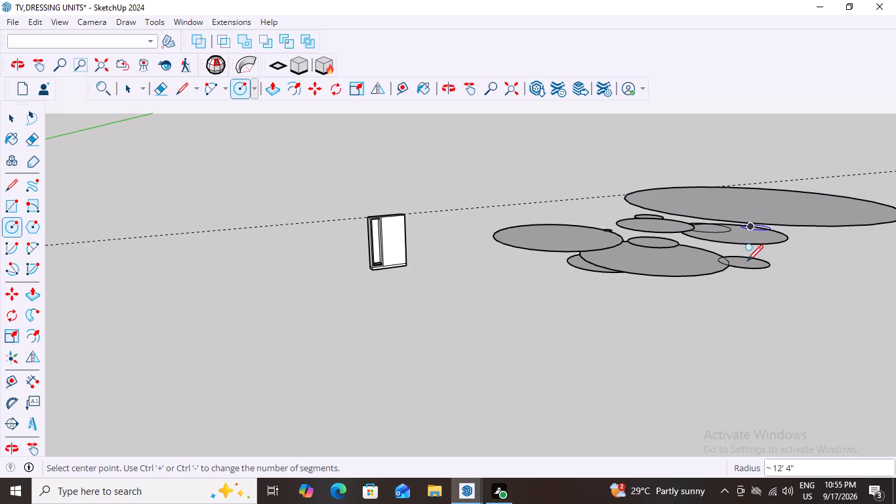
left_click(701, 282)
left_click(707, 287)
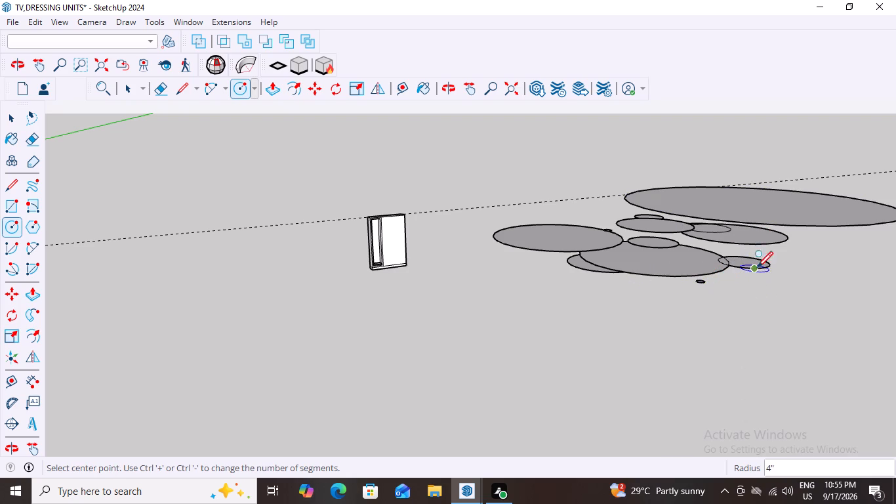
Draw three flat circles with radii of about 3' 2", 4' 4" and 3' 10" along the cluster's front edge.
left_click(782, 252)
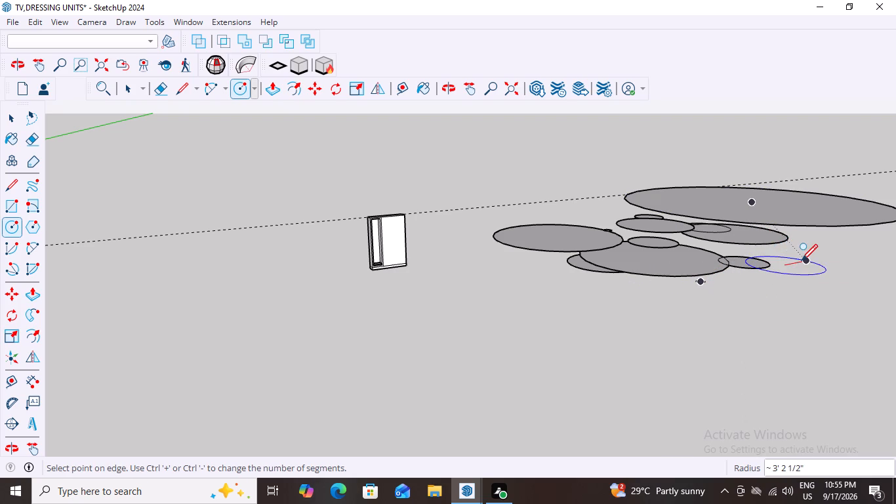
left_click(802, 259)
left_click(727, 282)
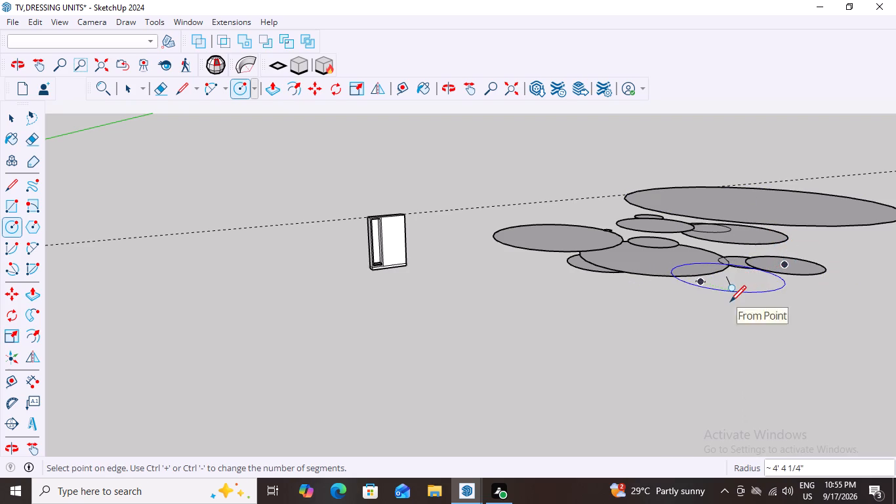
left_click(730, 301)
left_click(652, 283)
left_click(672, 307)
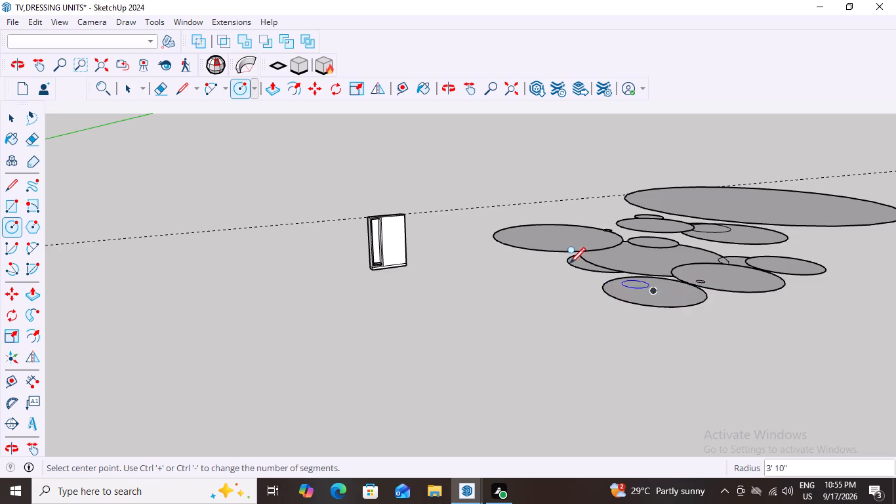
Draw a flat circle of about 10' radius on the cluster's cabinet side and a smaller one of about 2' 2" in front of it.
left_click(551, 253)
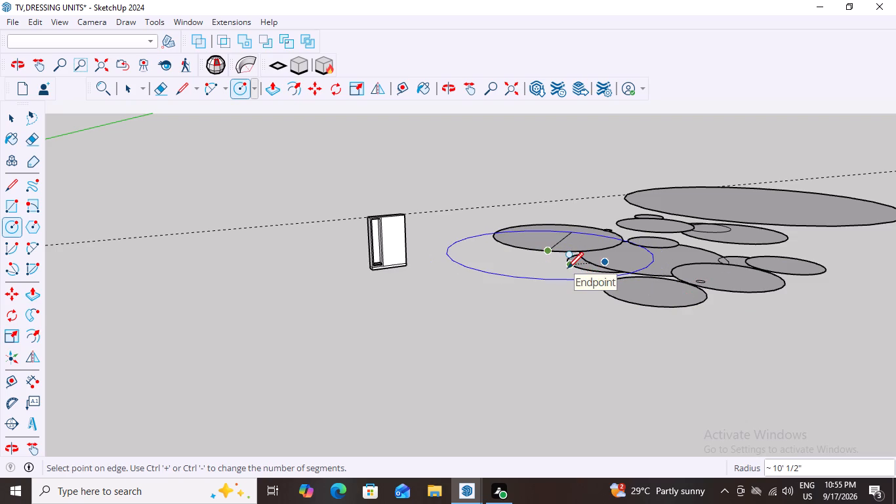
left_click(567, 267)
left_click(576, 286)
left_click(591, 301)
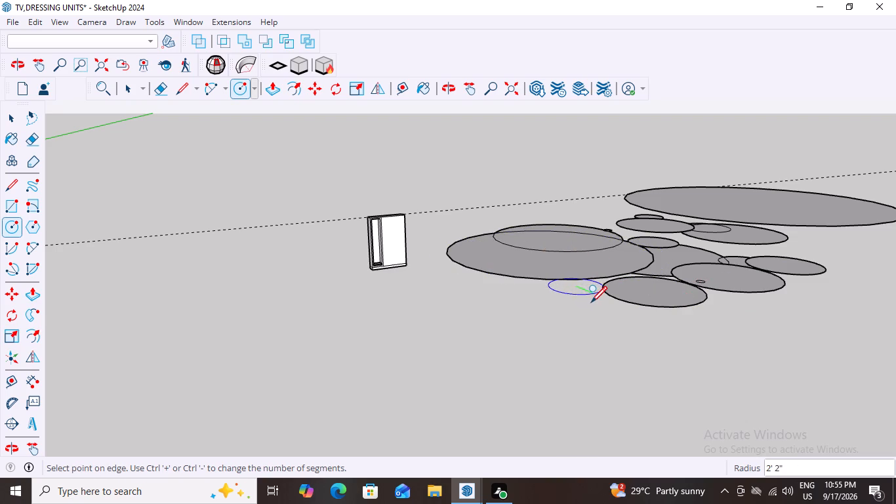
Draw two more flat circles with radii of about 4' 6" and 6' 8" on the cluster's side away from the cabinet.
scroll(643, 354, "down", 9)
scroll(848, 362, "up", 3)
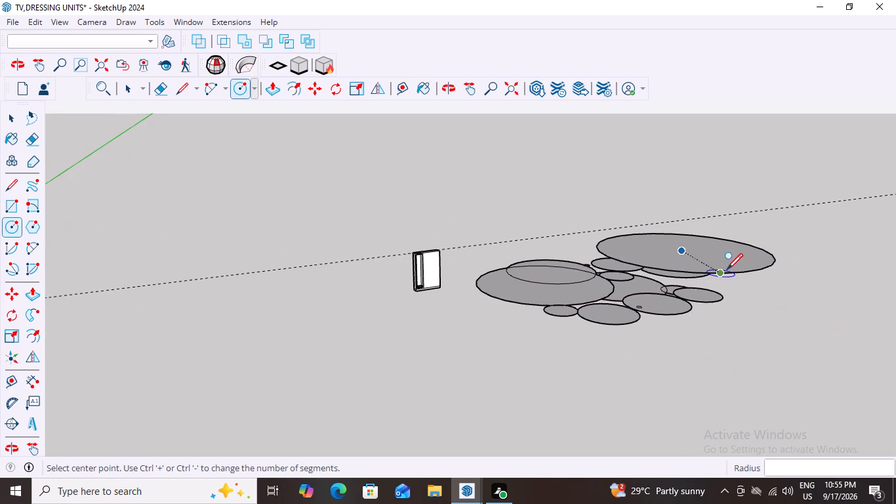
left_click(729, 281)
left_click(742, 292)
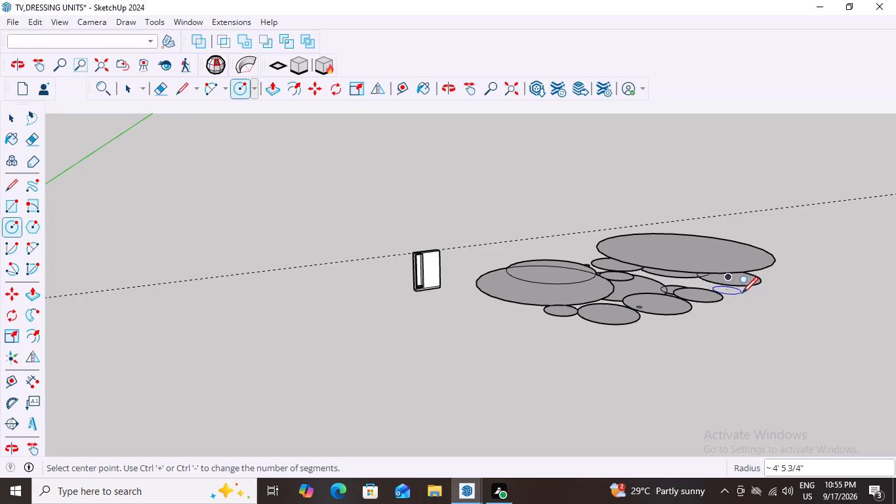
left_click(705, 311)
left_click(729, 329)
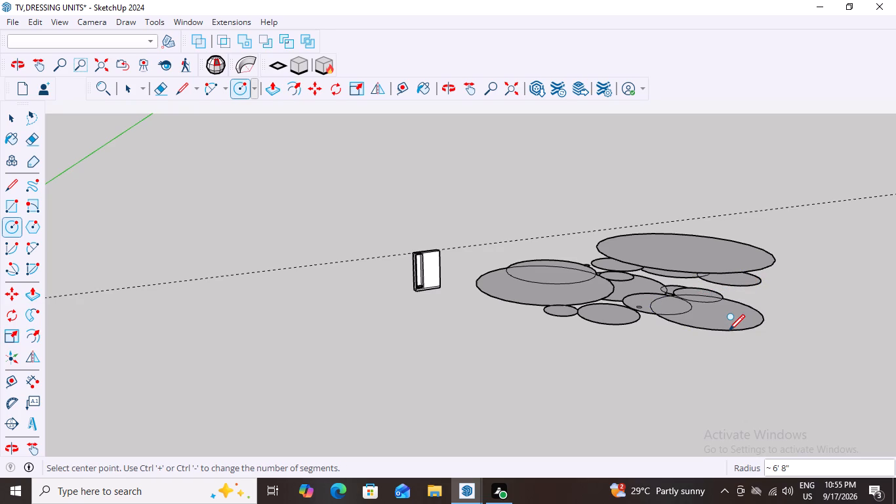
Select the whole cluster of flat circles without the cabinet and the guide line, and delete it.
scroll(729, 329, "down", 5)
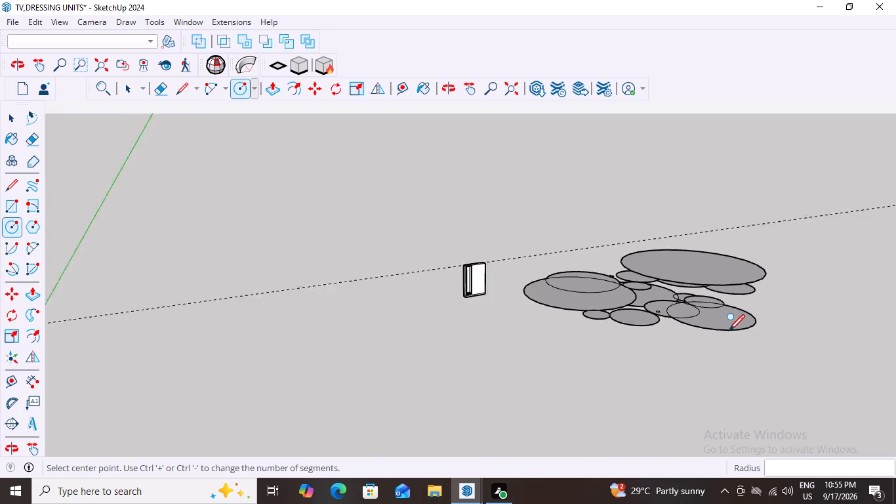
scroll(736, 328, "down", 5)
scroll(861, 331, "up", 7)
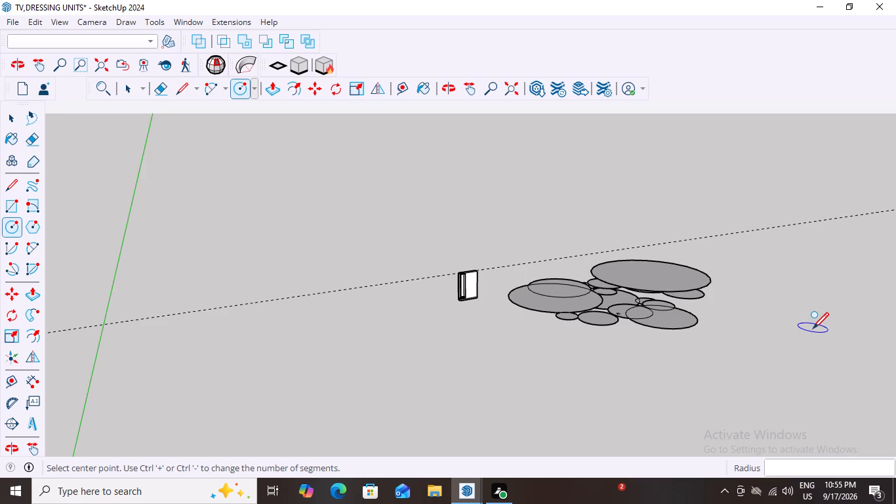
key("space")
scroll(624, 307, "up", 4)
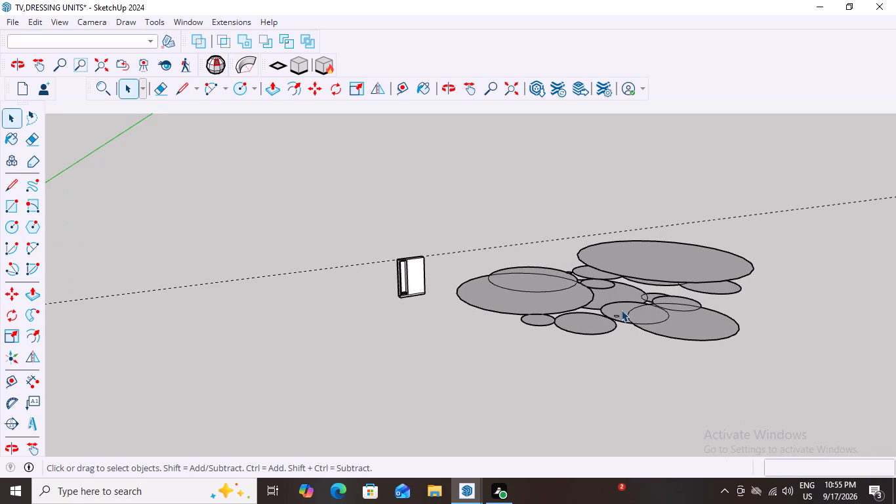
left_click_drag(779, 222, 520, 337)
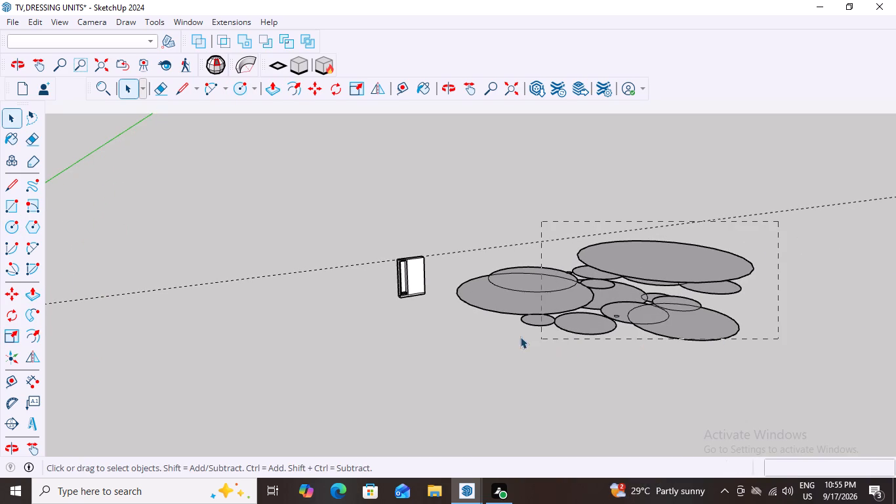
left_click_drag(520, 337, 461, 332)
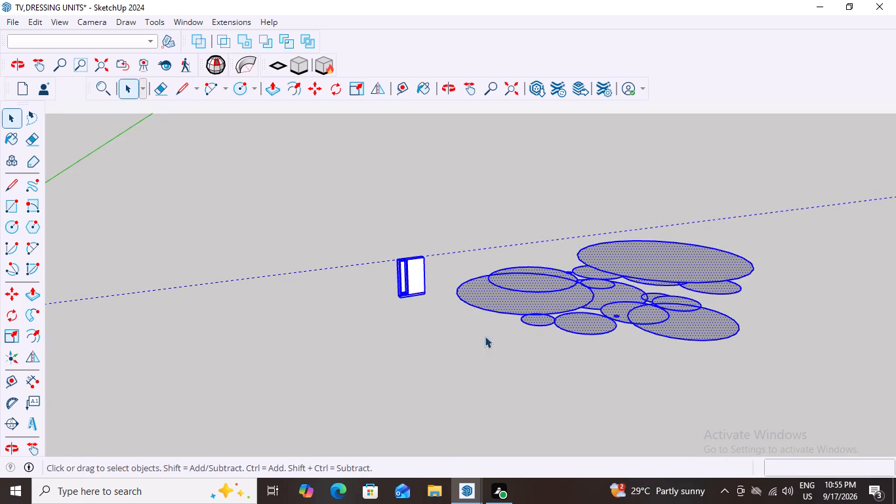
left_click(485, 253)
left_click_drag(680, 262, 578, 333)
left_click_drag(536, 257, 530, 319)
left_click_drag(793, 234, 494, 314)
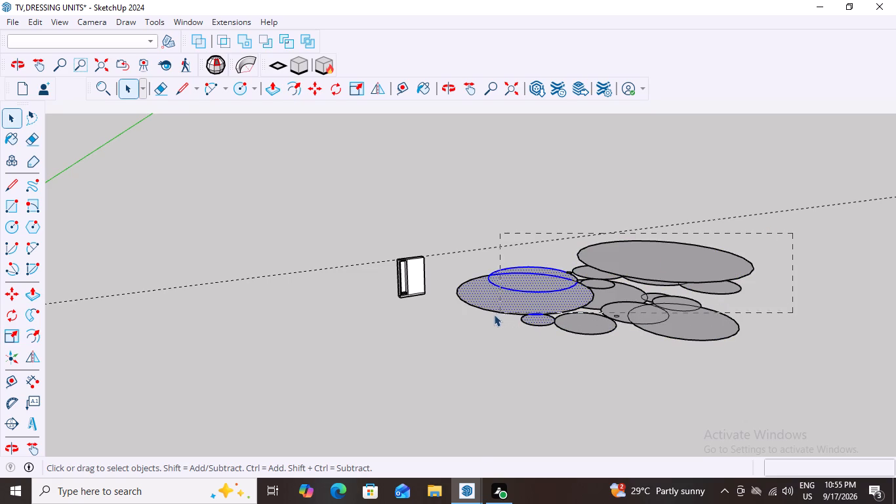
left_click_drag(494, 314, 490, 324)
key("Delete")
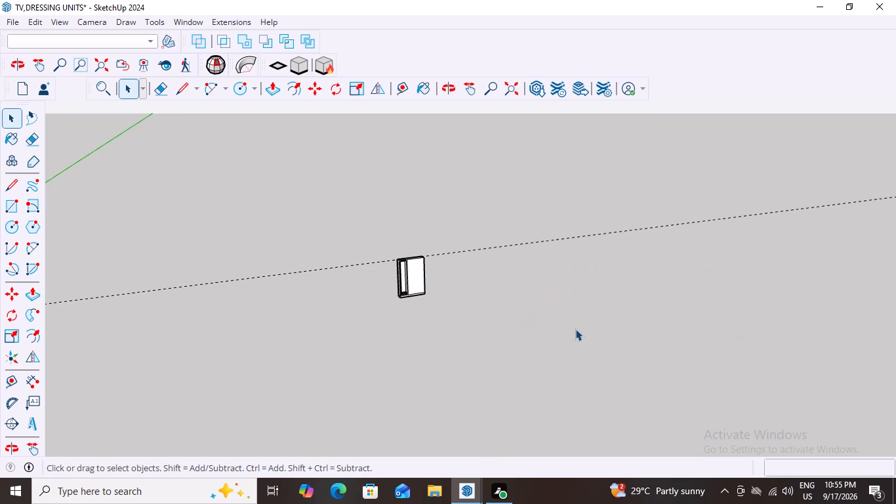
Examine the cabinet's front and base up close and from different angles.
scroll(851, 315, "down", 1)
scroll(865, 263, "down", 2)
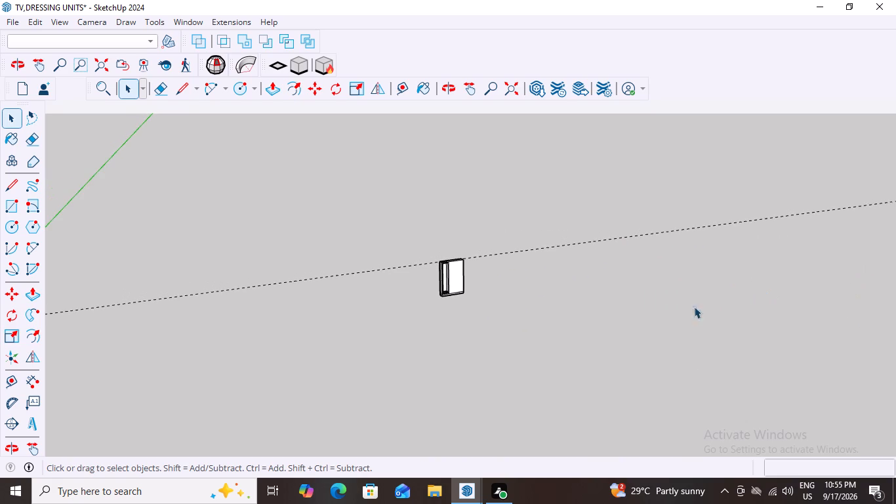
middle_click_drag(599, 329, 478, 324)
scroll(474, 243, "up", 7)
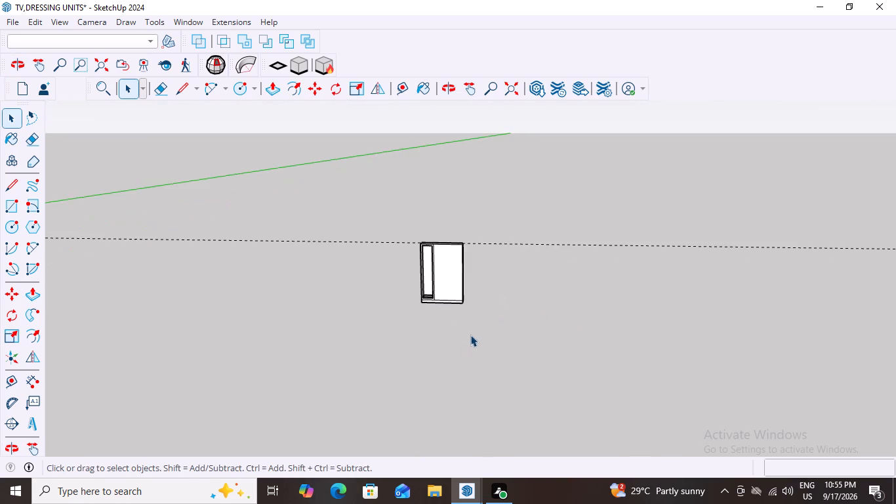
scroll(470, 335, "up", 9)
middle_click_drag(447, 316, 487, 299)
scroll(489, 297, "up", 1)
middle_click_drag(487, 299, 500, 285)
scroll(443, 337, "up", 11)
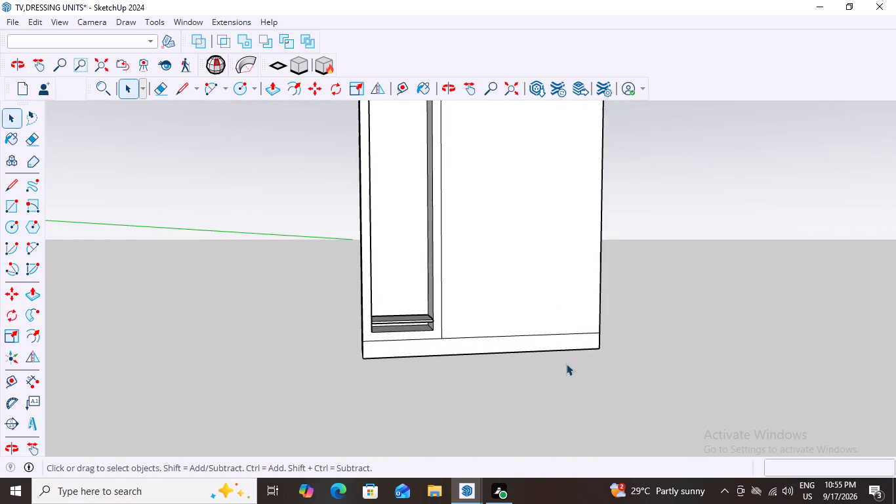
middle_click_drag(566, 364, 494, 396)
scroll(534, 360, "down", 13)
middle_click_drag(542, 360, 556, 357)
scroll(645, 346, "down", 3)
middle_click_drag(662, 339, 673, 339)
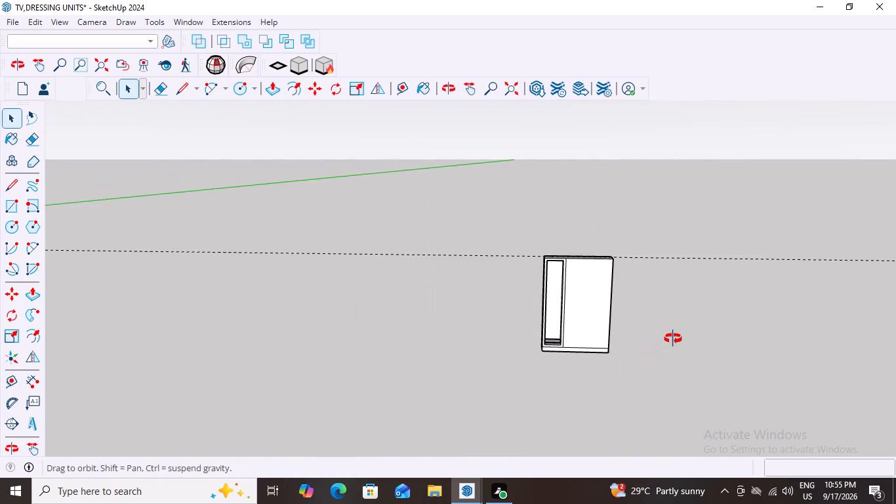
middle_click_drag(673, 339, 699, 327)
scroll(699, 327, "up", 1)
Find the stray flat rings floating far above and behind the cabinet in the full model, and delete them.
left_click(97, 62)
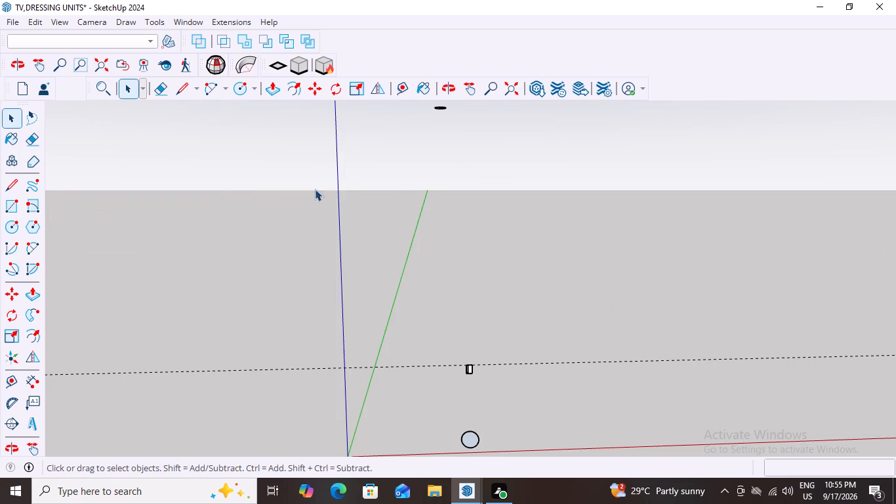
scroll(409, 234, "down", 1)
scroll(525, 167, "down", 4)
scroll(470, 91, "up", 20)
scroll(470, 91, "up", 3)
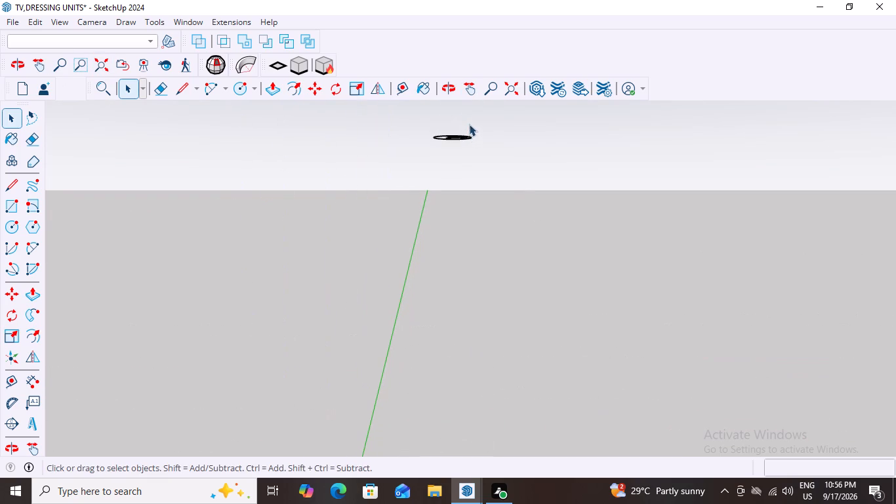
scroll(469, 124, "up", 14)
middle_click(469, 123)
scroll(503, 151, "down", 5)
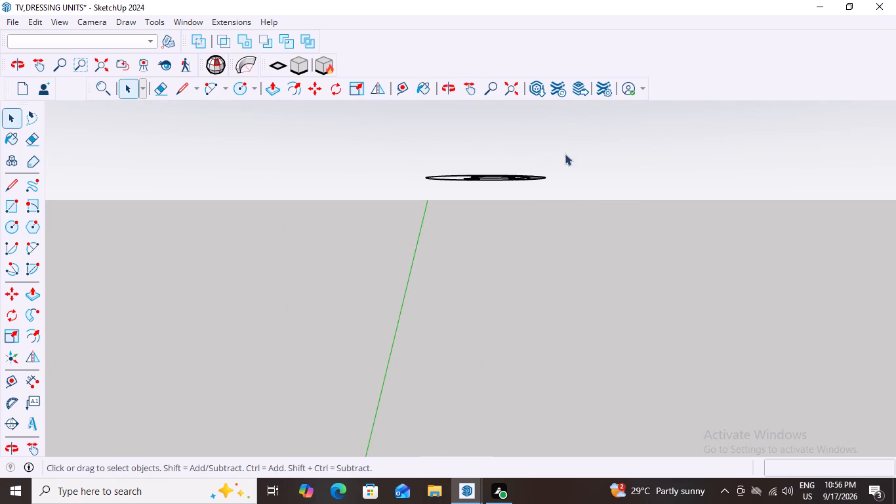
left_click_drag(584, 140, 373, 198)
scroll(582, 193, "down", 11)
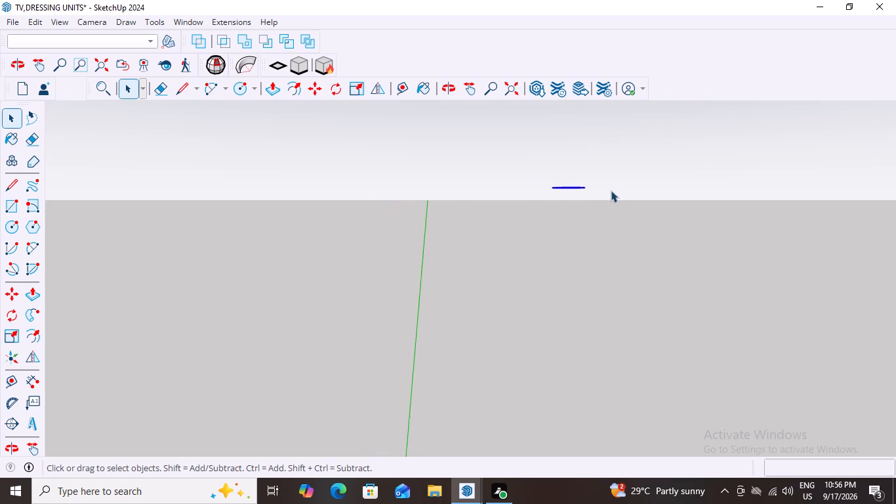
scroll(611, 190, "down", 20)
scroll(611, 190, "down", 4)
middle_click_drag(575, 232, 560, 249)
middle_click(548, 268)
middle_click(560, 275)
scroll(599, 448, "up", 6)
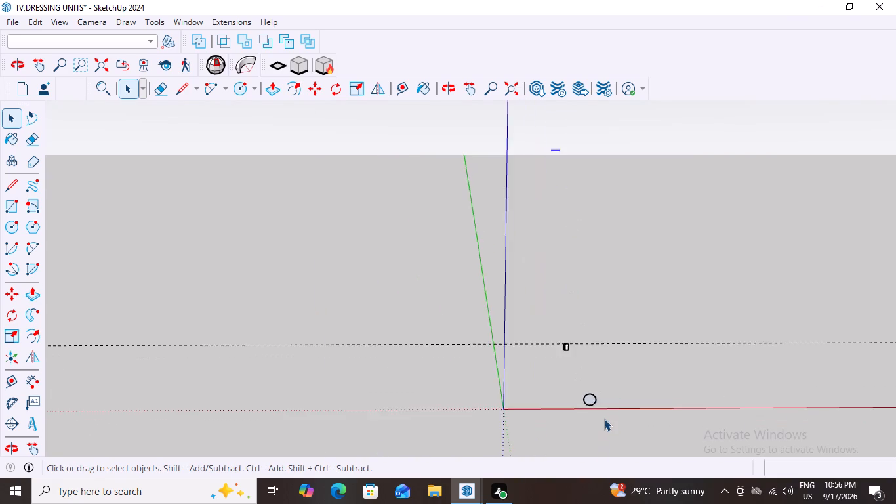
scroll(604, 419, "up", 3)
key("Delete")
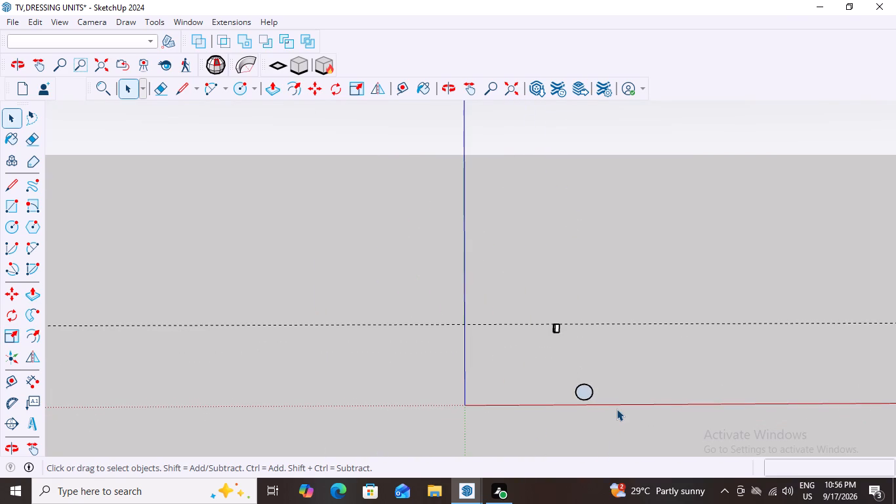
Delete the stray circle in front of the cabinet, near the red axis.
left_click_drag(619, 354, 549, 415)
key("Delete")
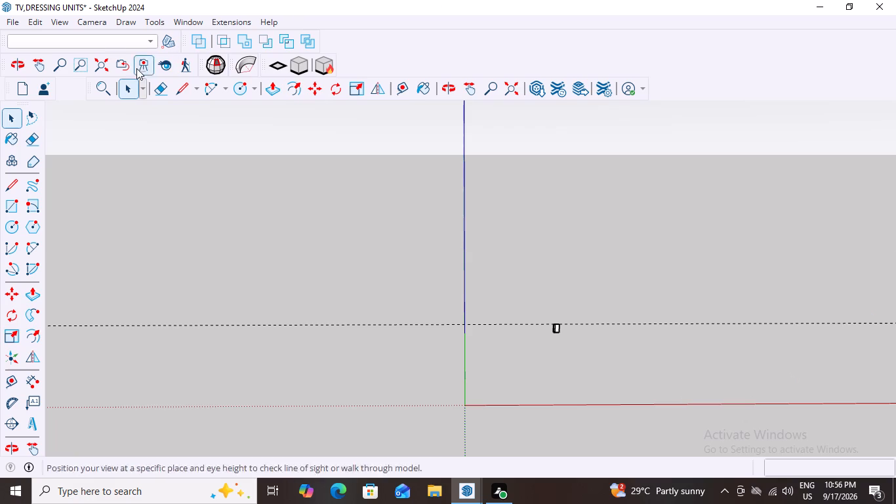
left_click(103, 64)
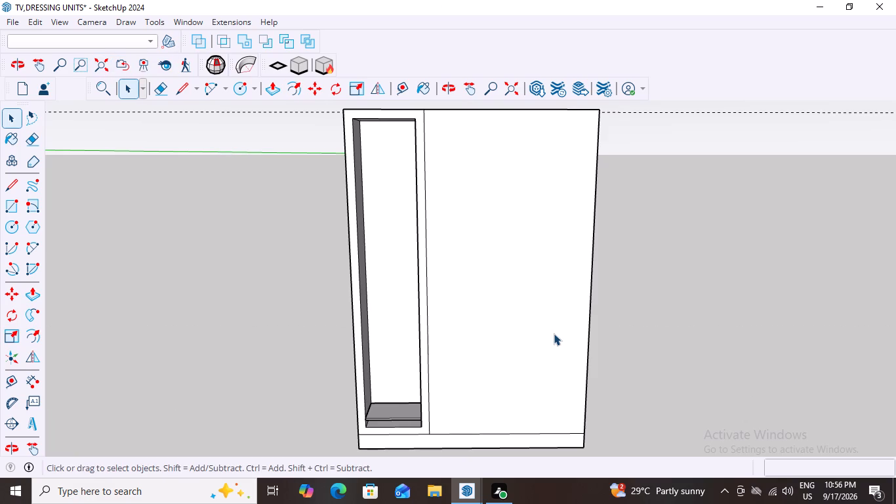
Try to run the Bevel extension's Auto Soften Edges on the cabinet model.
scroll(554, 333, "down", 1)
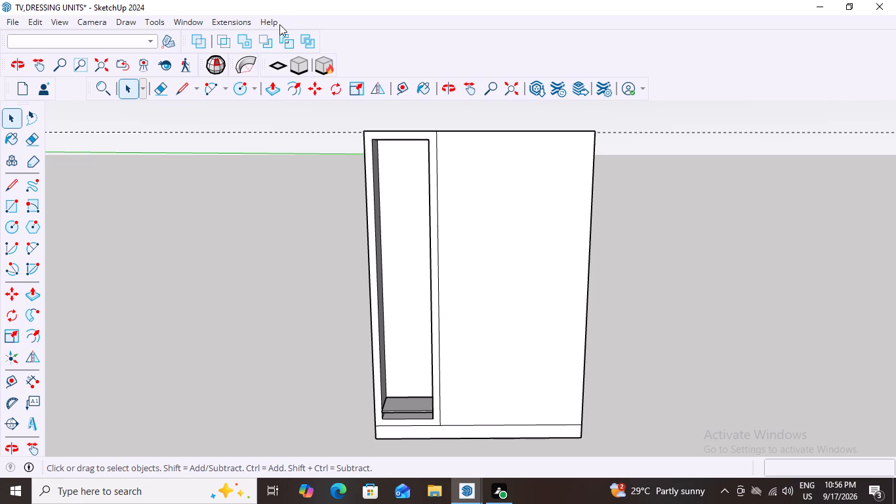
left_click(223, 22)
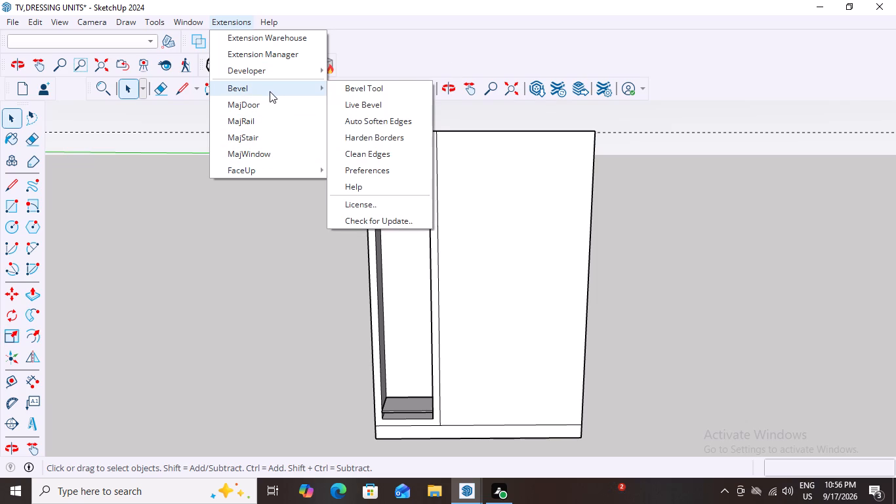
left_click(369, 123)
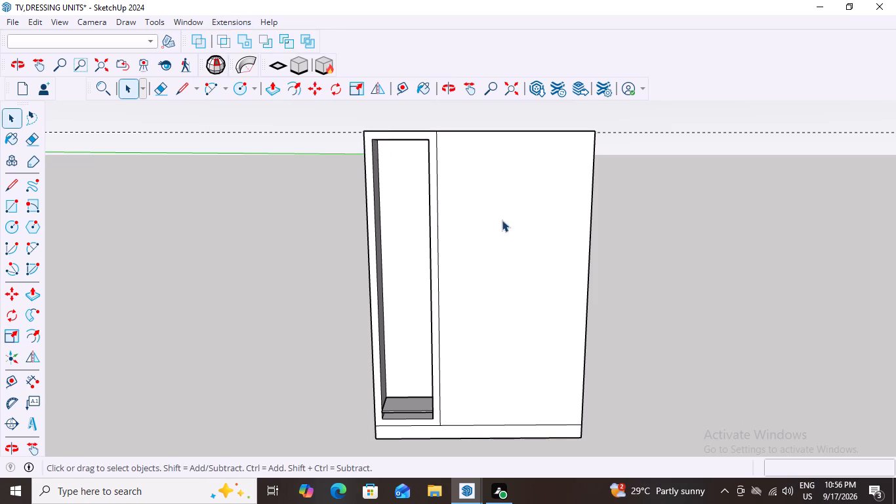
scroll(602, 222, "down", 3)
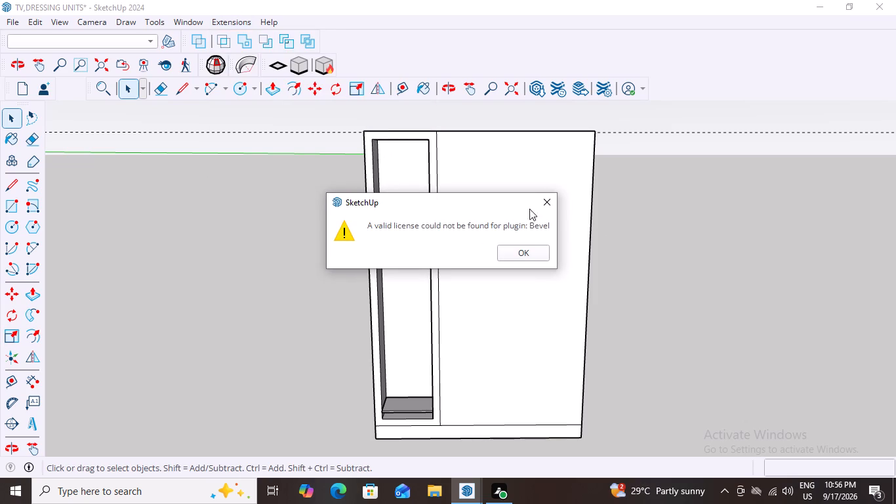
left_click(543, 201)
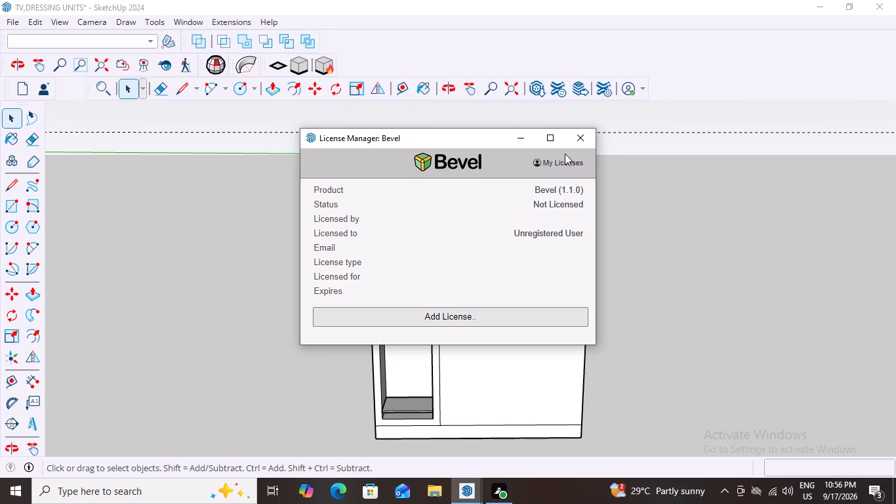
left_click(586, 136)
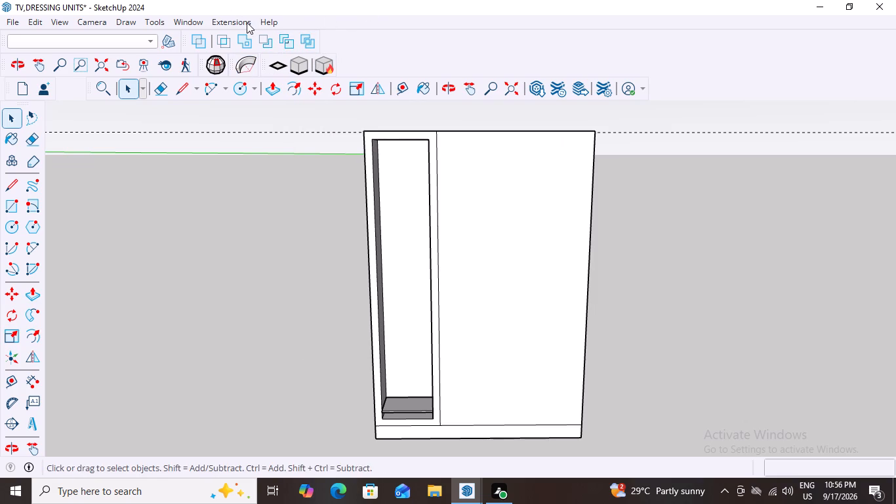
Disable the Bevel extension in the Extension Manager and apply the change.
left_click(247, 22)
left_click(284, 54)
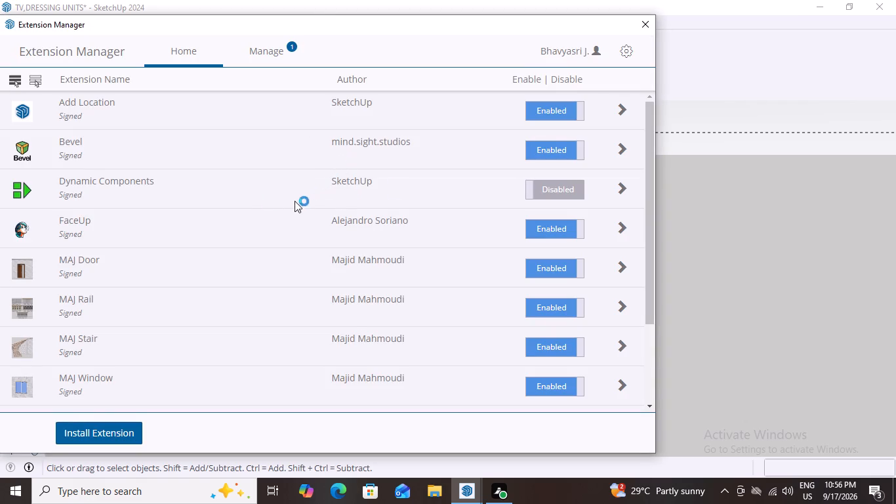
left_click(546, 150)
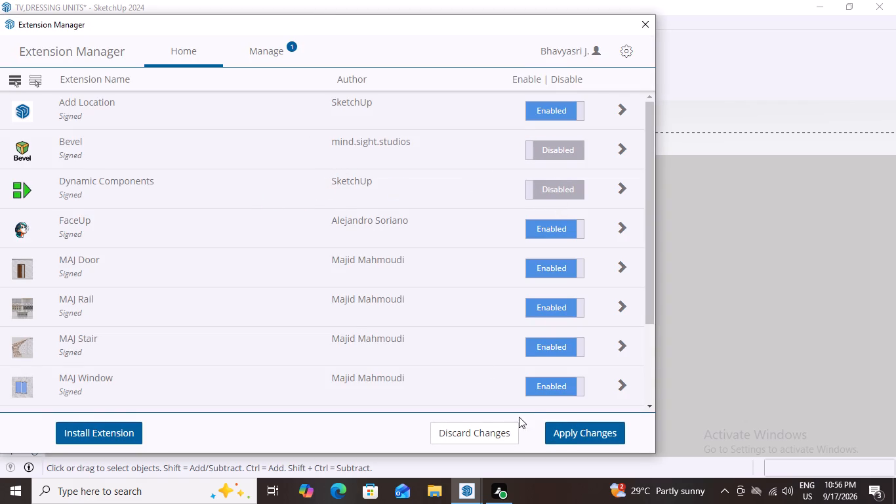
left_click(562, 434)
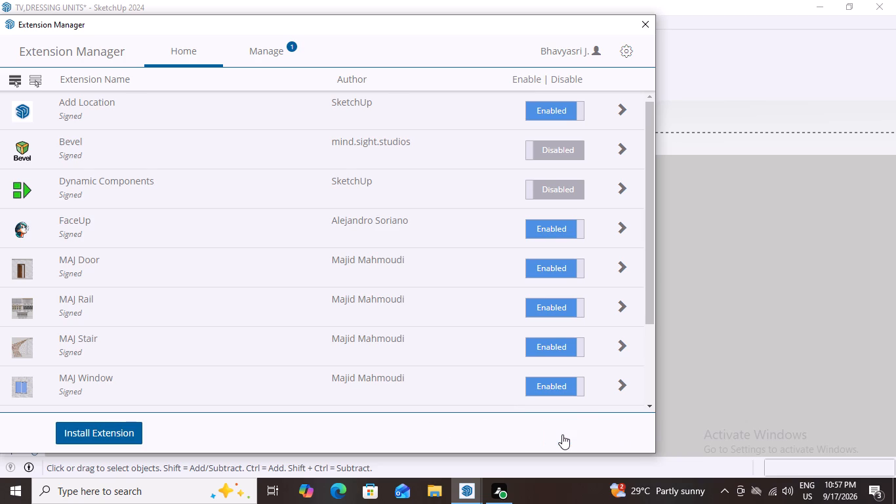
scroll(697, 232, "down", 4)
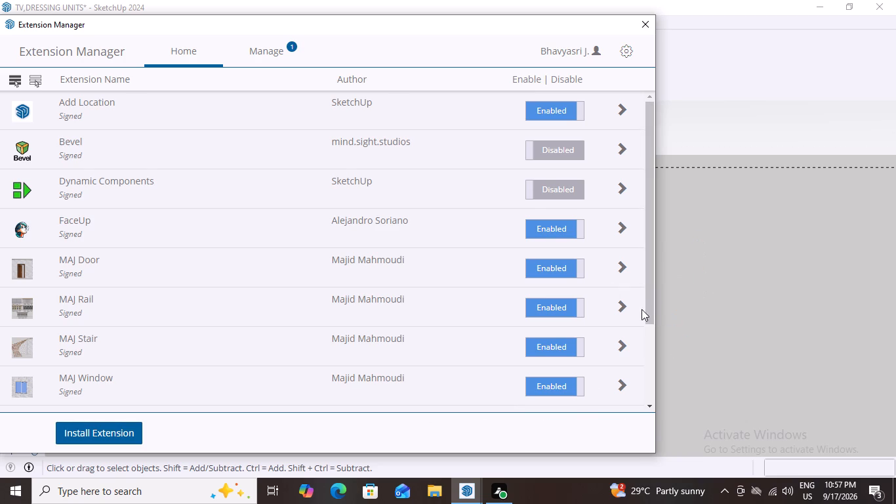
left_click(645, 28)
Draw a flat rectangle about 11" by 2' 1" on the ground, beside the cabinet on its open-niche side.
scroll(585, 283, "up", 1)
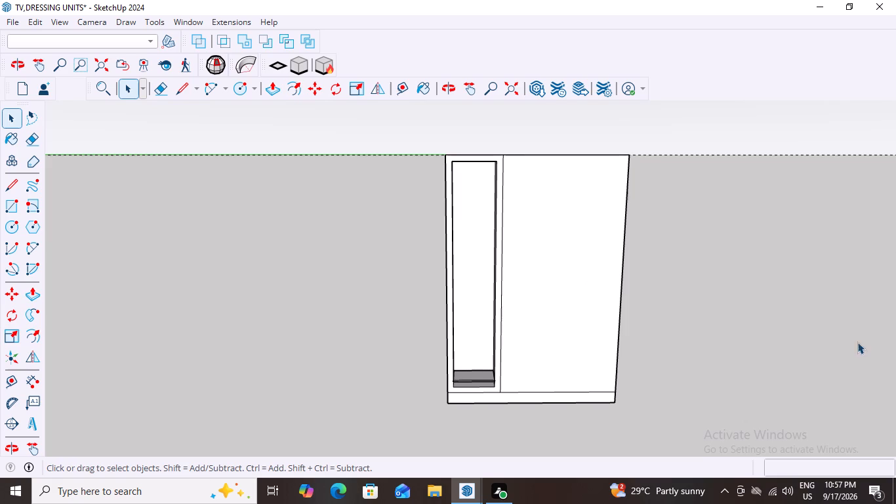
scroll(795, 356, "down", 4)
scroll(772, 327, "up", 3)
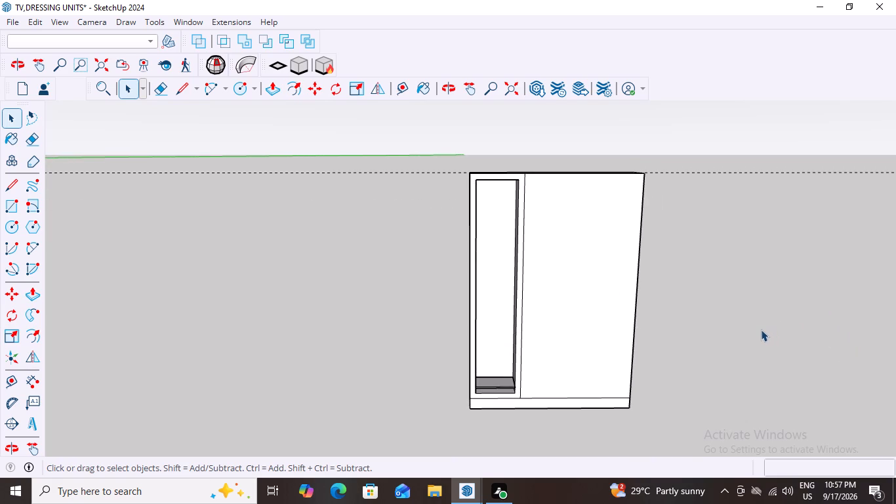
key("r")
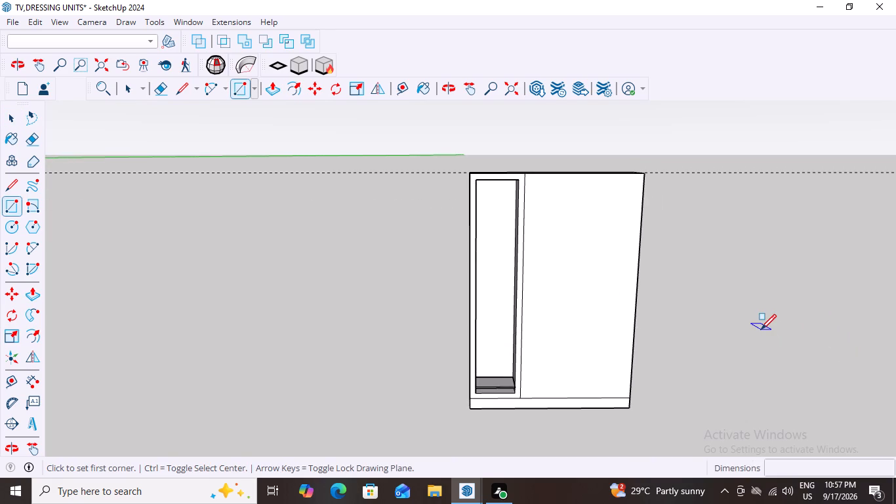
scroll(870, 253, "down", 4)
scroll(872, 355, "up", 5)
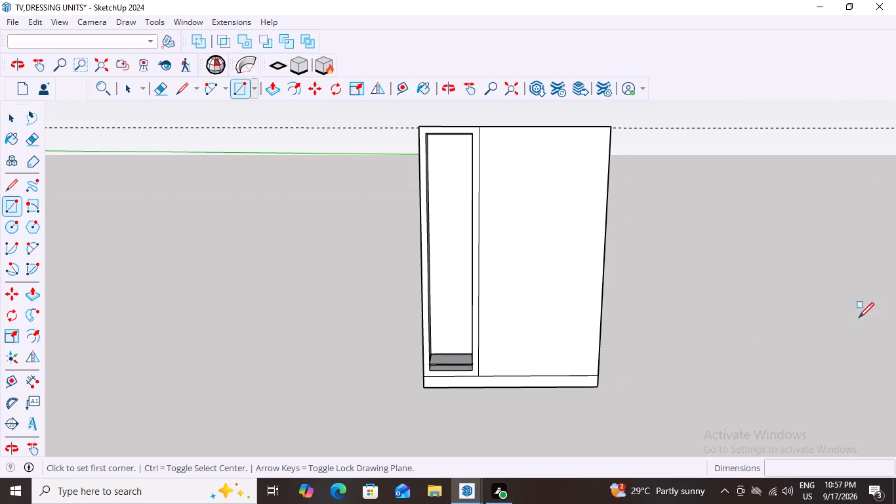
left_click(691, 248)
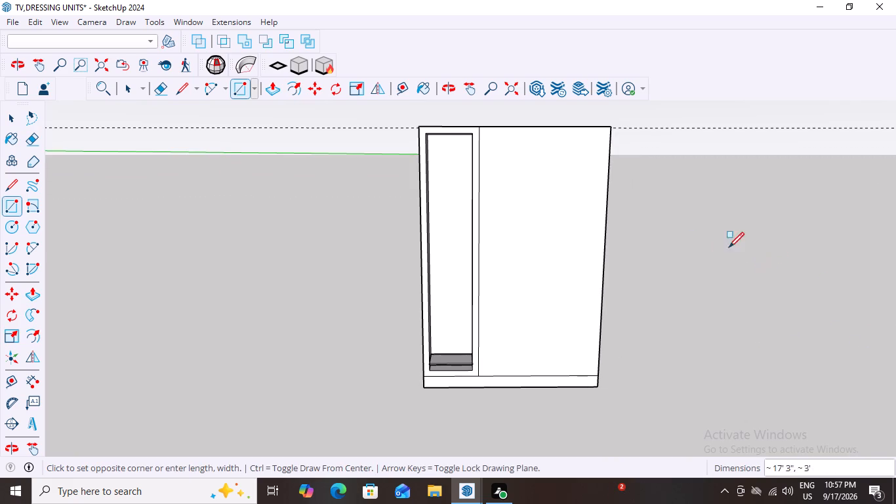
left_click_drag(683, 241, 723, 291)
scroll(723, 291, "down", 15)
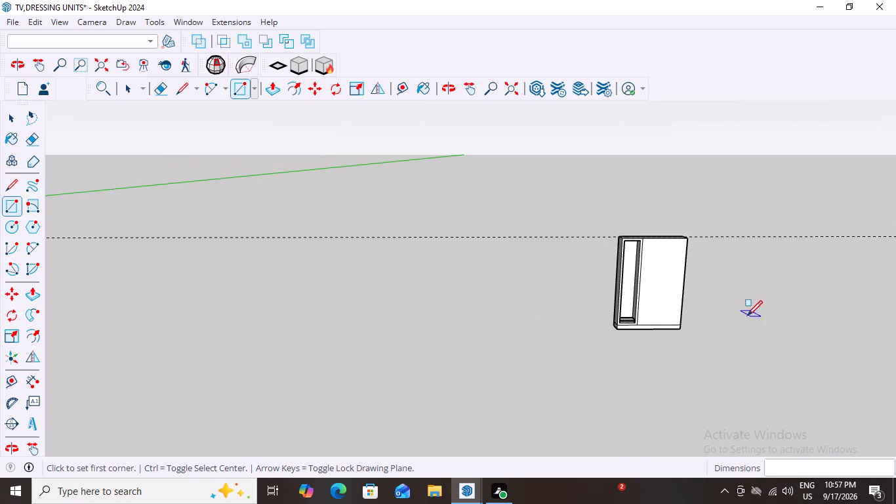
left_click(476, 299)
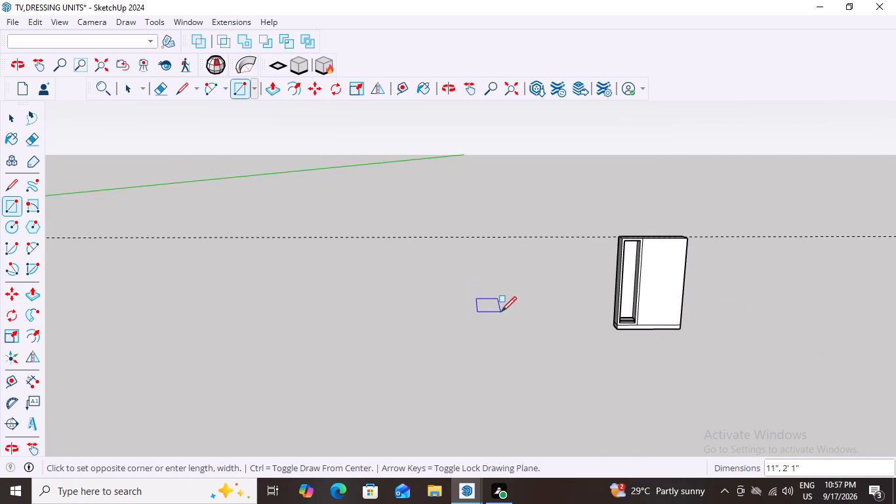
left_click(501, 312)
Add three adjoining ground rectangles, about 1' 4 3/4" by 3' 3/4", 11" by 3' 3/4" and 2' 1" by 1' 4 3/4", completing a two-by-two grid.
left_click(446, 283)
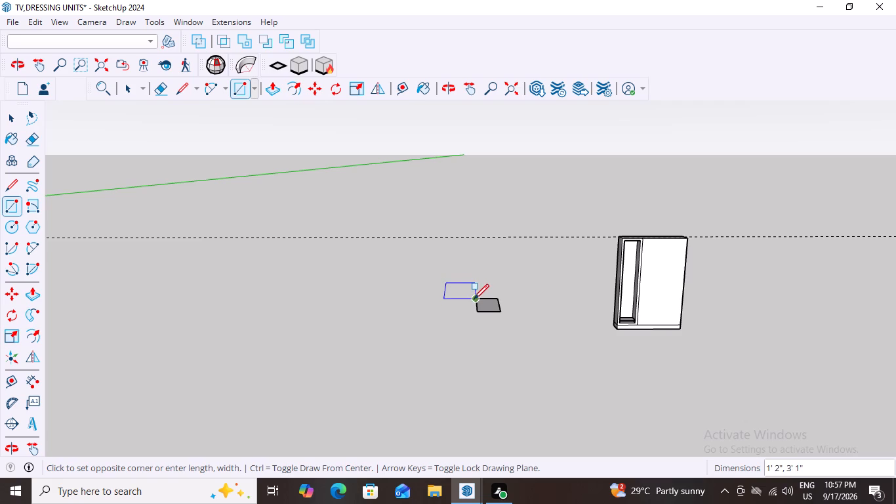
left_click(474, 299)
left_click(474, 282)
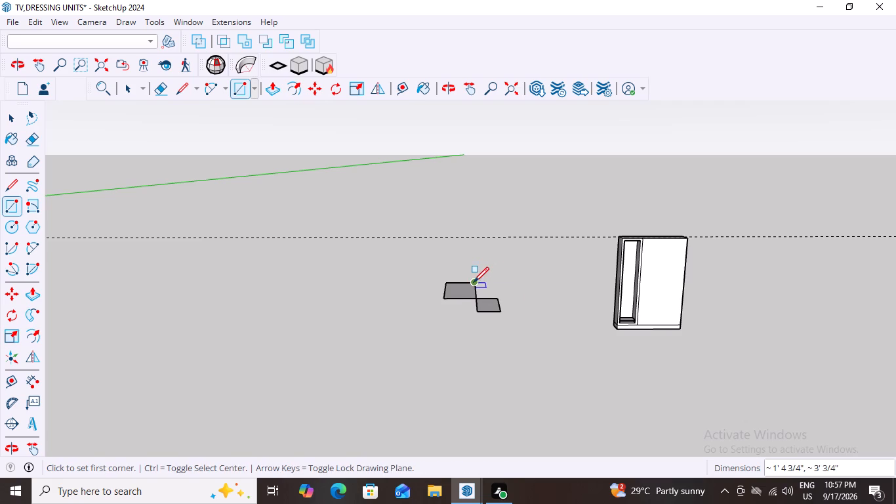
left_click(497, 297)
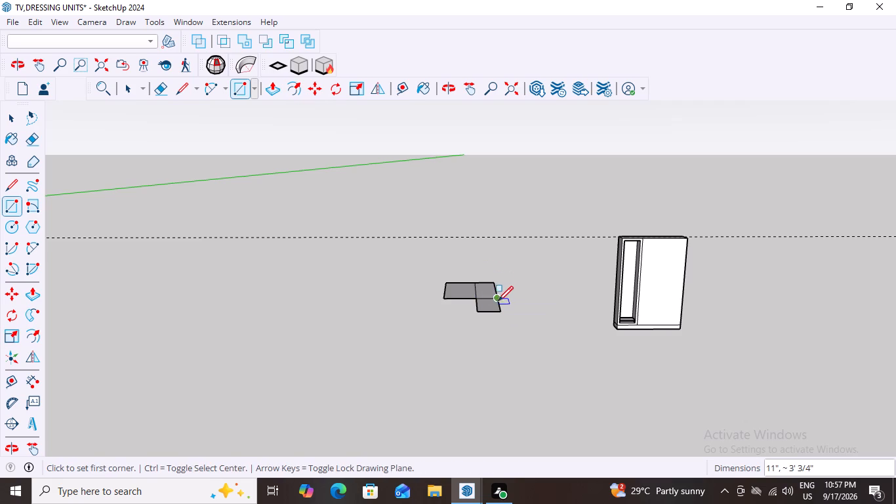
left_click(447, 299)
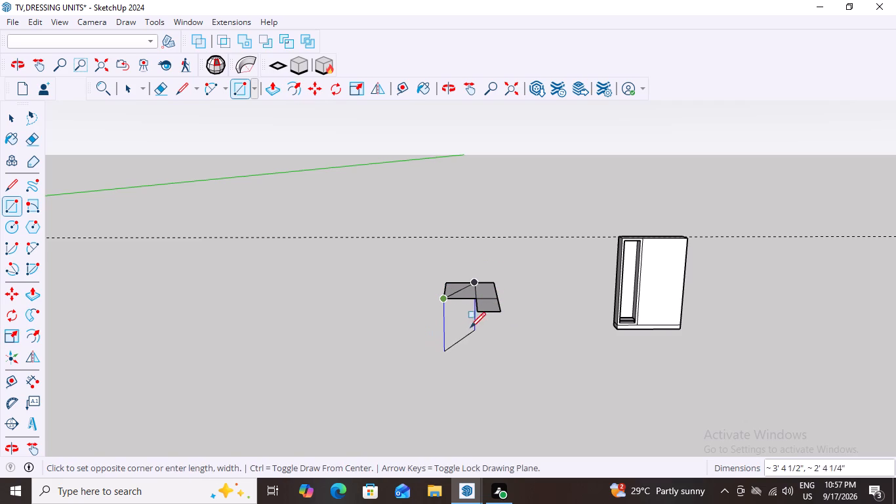
left_click(478, 316)
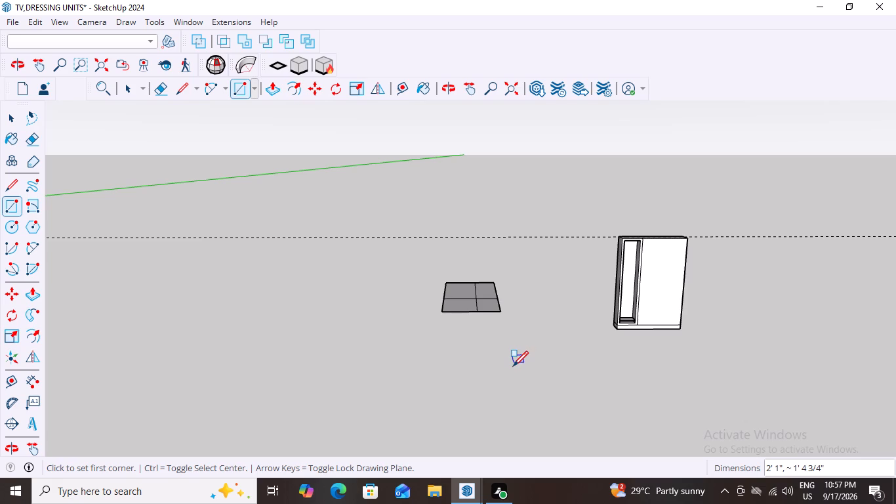
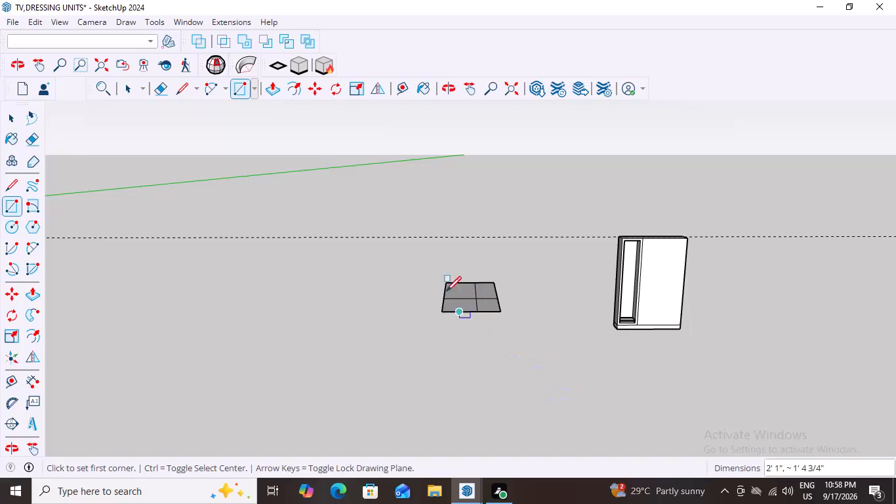
Draw two separate ground rectangles flanking the two-by-two grid, about 8 1/2" by 3' 11 1/2" and 1' 1/4" by 3' 6 1/2".
left_click(415, 279)
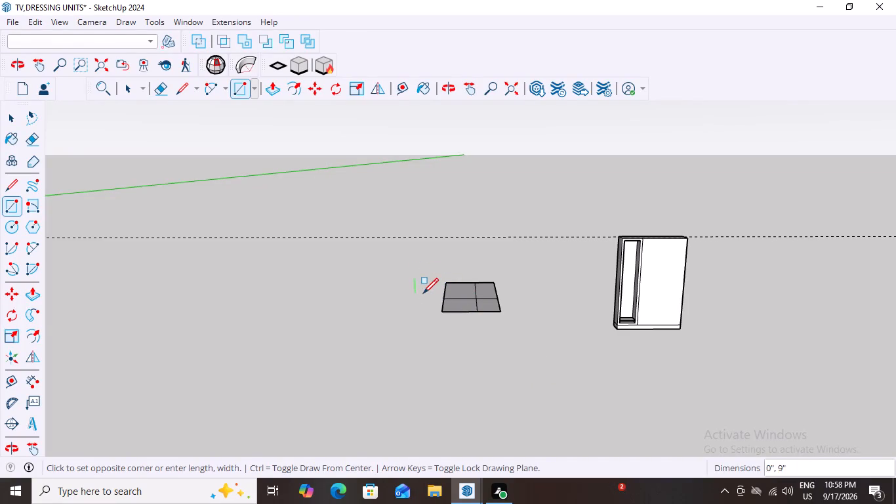
left_click(423, 294)
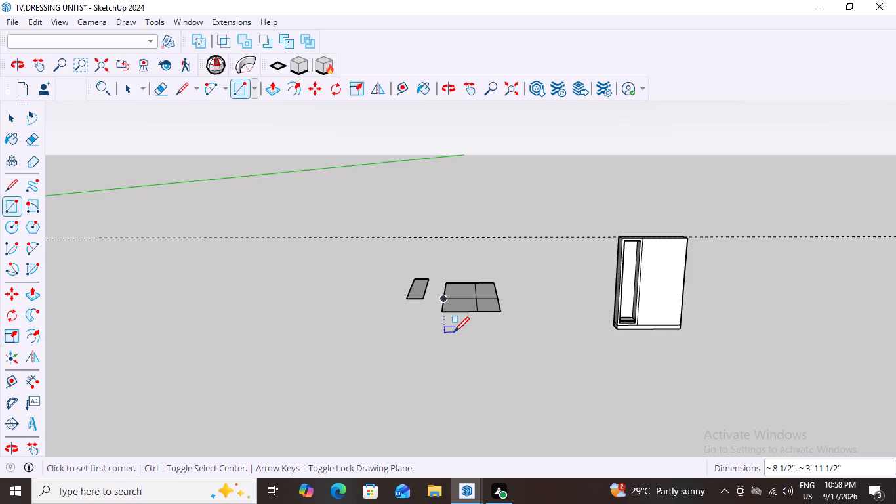
scroll(790, 346, "up", 1)
middle_click_drag(790, 346, 773, 351)
scroll(683, 329, "up", 3)
scroll(544, 322, "down", 5)
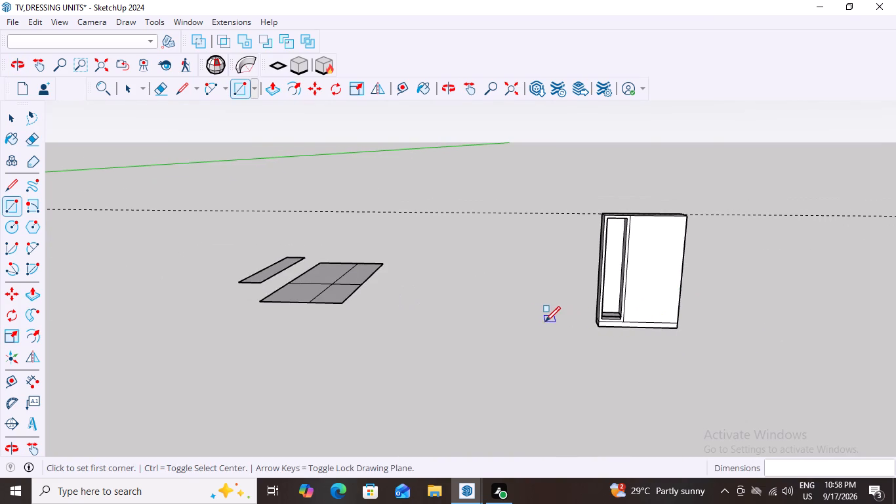
left_click(391, 261)
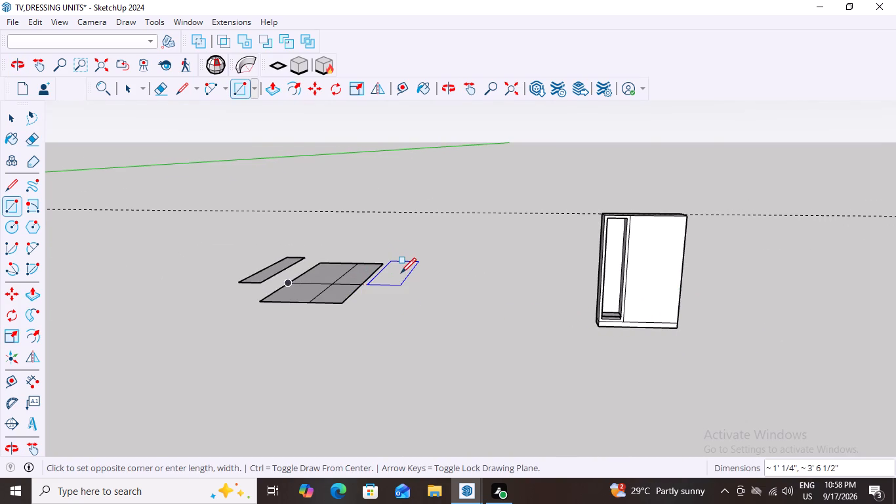
left_click(401, 273)
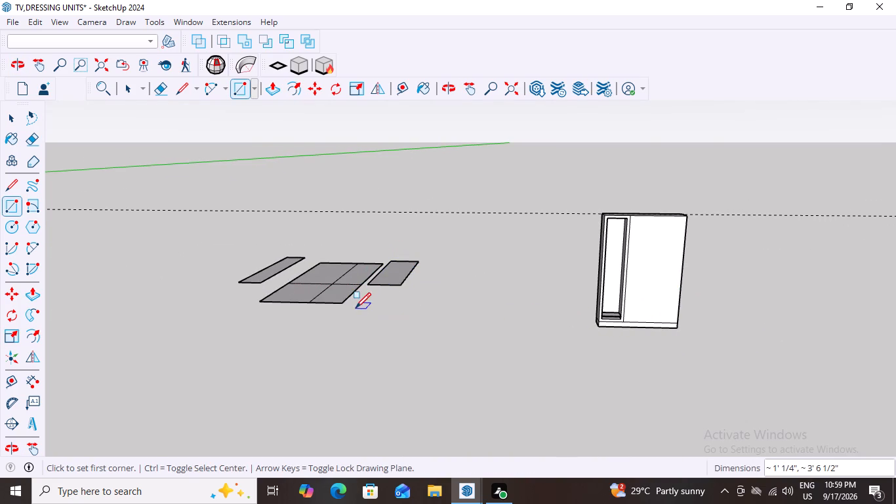
Draw a narrow vertical rectangle about 2' 1" by 10 3/4" from the grid's cabinet-side edge, where the dividing line meets it.
left_click(356, 303)
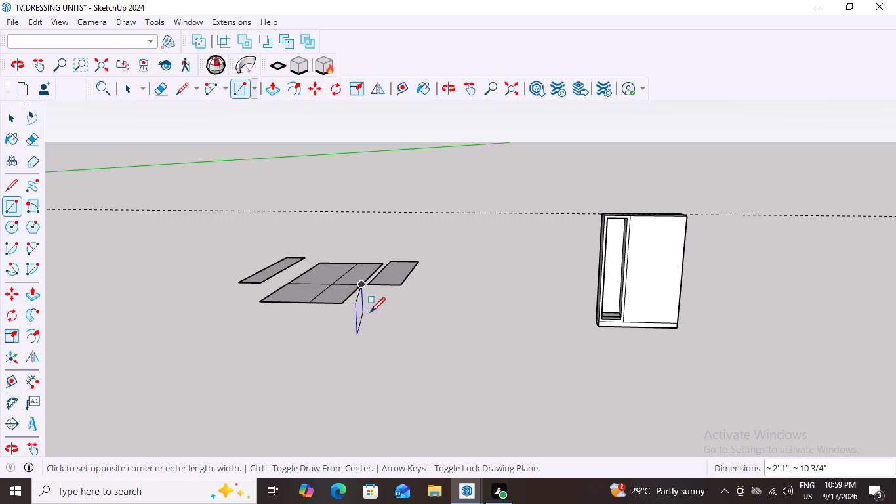
left_click(370, 312)
Draw two slightly overlapping ground rectangles between the grid and the cabinet, about 10" by 1' 6" and 11" by 2' 2".
left_click(383, 303)
left_click(405, 320)
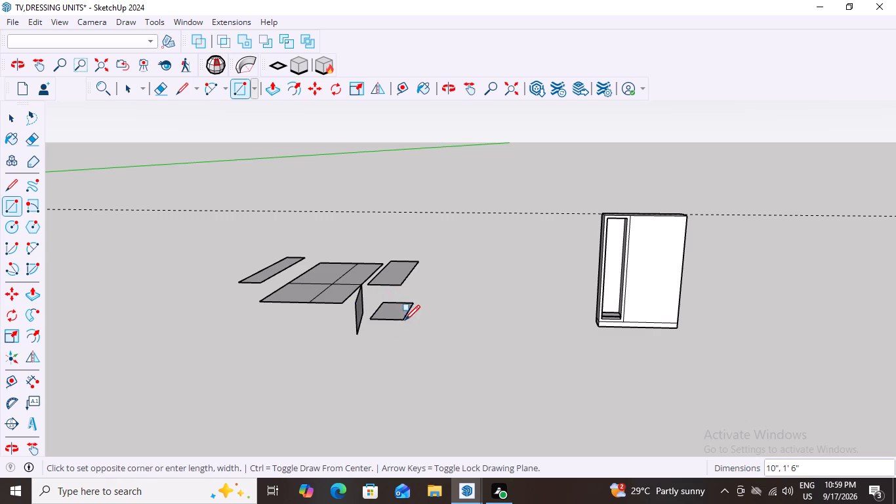
left_click(409, 288)
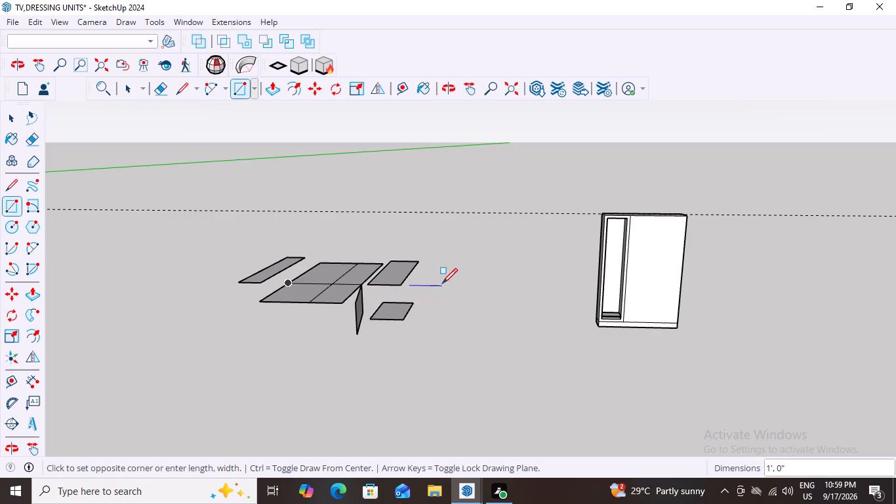
left_click(440, 284)
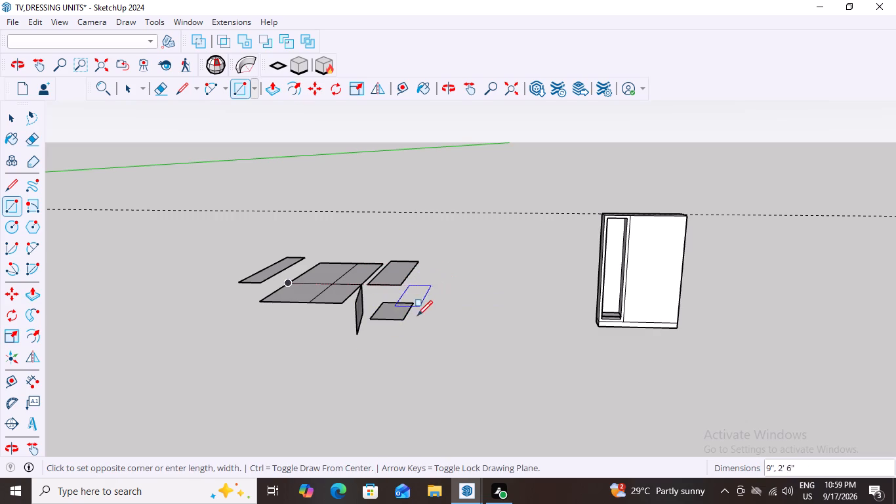
left_click(413, 322)
left_click(428, 306)
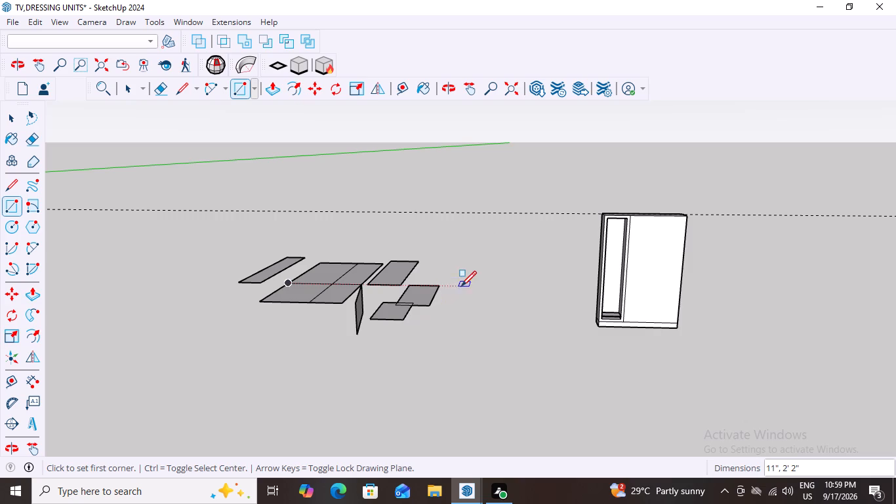
Draw two more ground rectangles overlapping the separate one on the grid's cabinet side, one about 1' 1 3/4" by 2' 9 1/2".
left_click(403, 266)
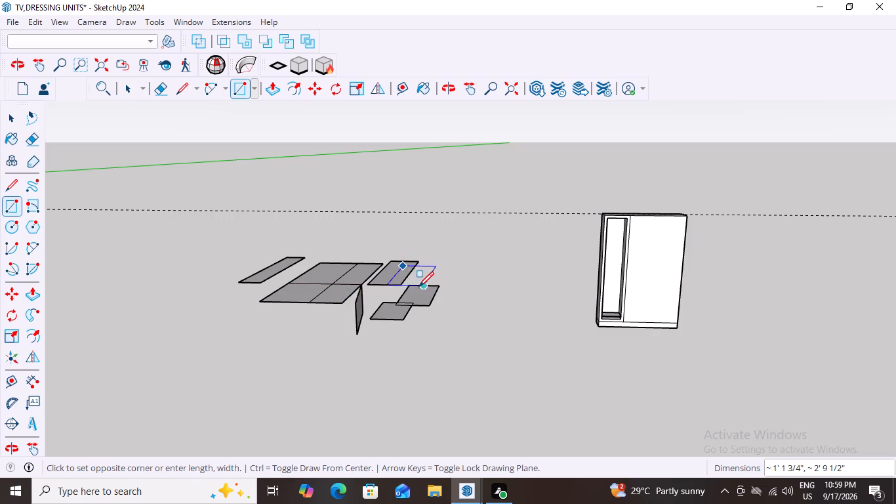
left_click(424, 287)
left_click(426, 250)
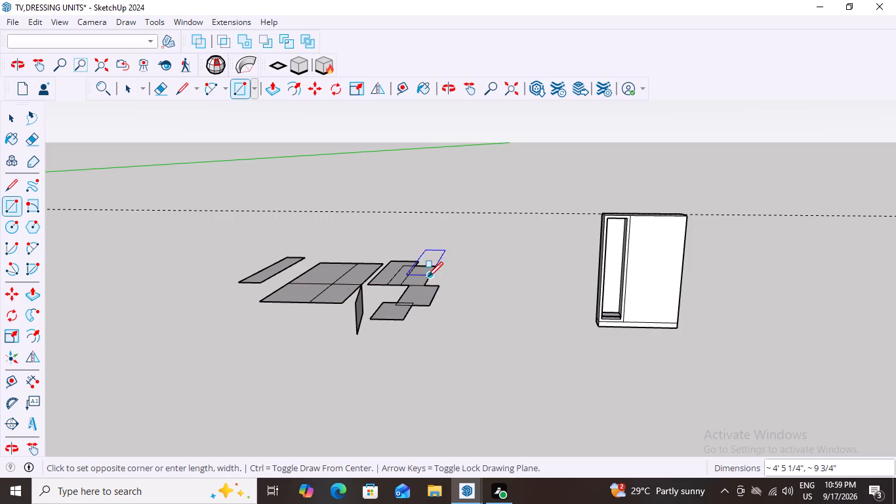
left_click(436, 278)
Extend the patchwork toward the cabinet with four adjoining ground rectangles, the last about 2' 11" by 11 1/2".
left_click(409, 312)
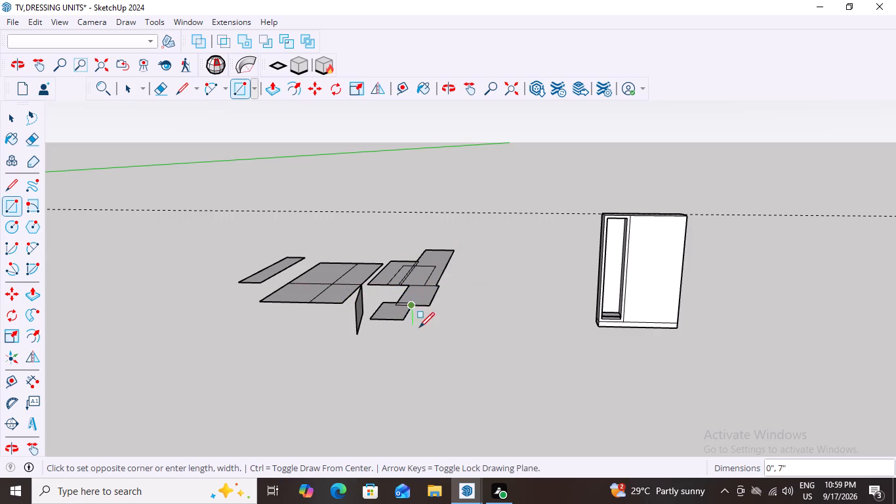
left_click(422, 326)
left_click(432, 307)
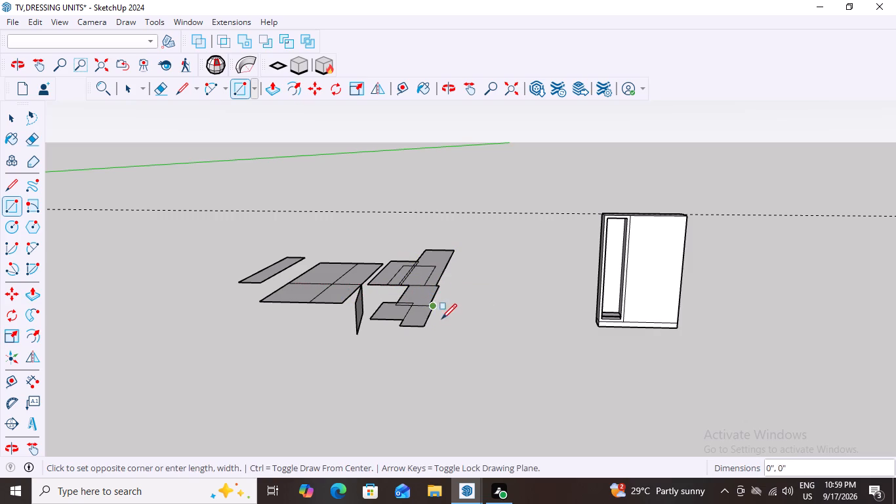
left_click(457, 321)
left_click(443, 283)
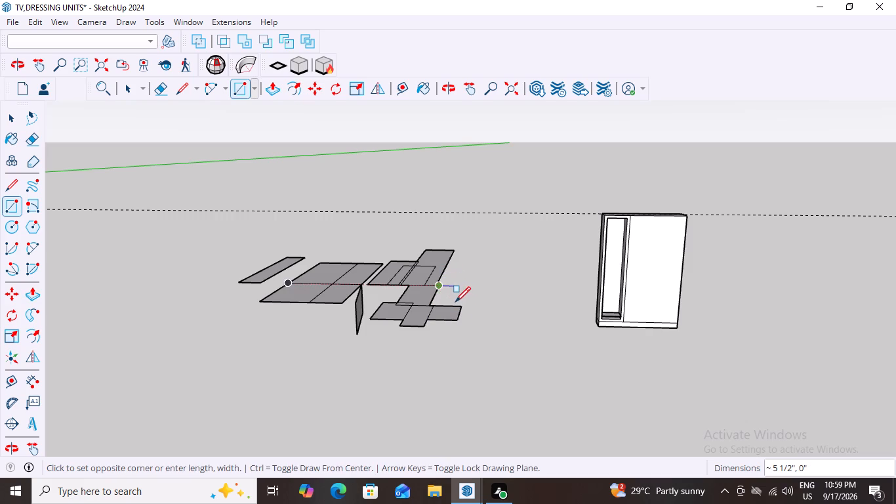
left_click(458, 303)
left_click(447, 266)
left_click(461, 287)
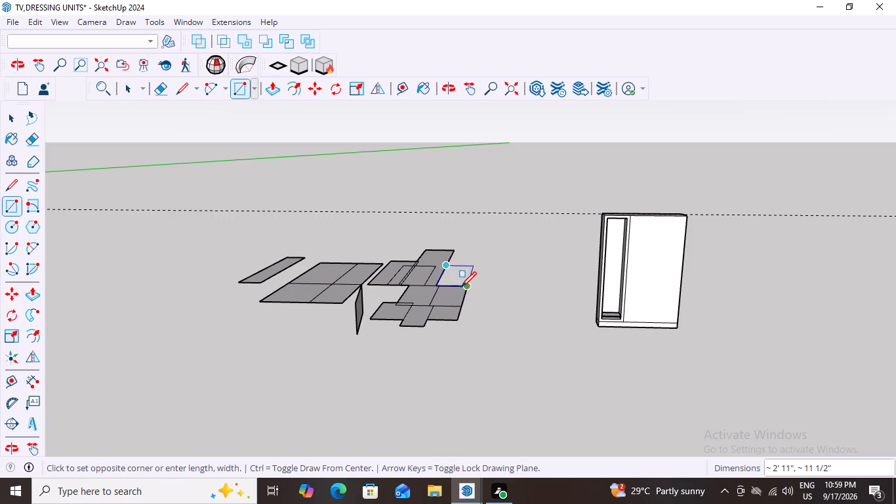
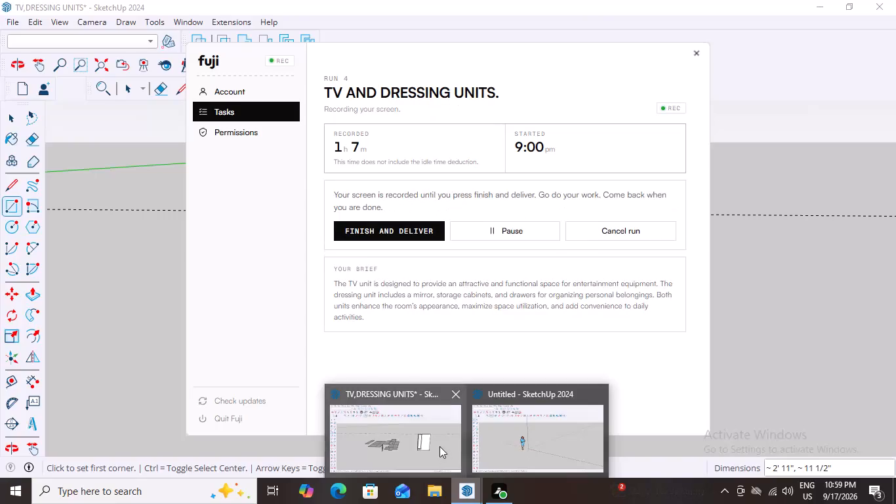
Switch back to the TV,DRESSING UNITS model in SketchUp and view the rectangle patchwork beside the cabinet.
left_click(431, 438)
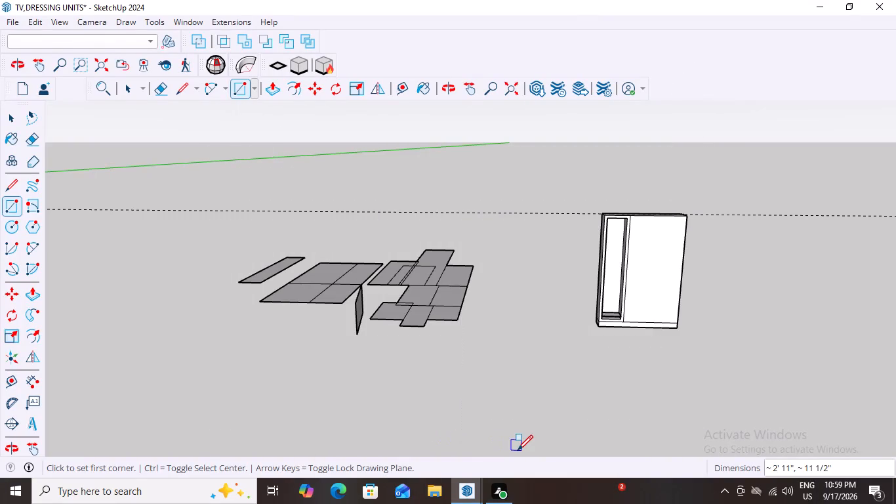
scroll(518, 450, "down", 1)
scroll(516, 462, "up", 2)
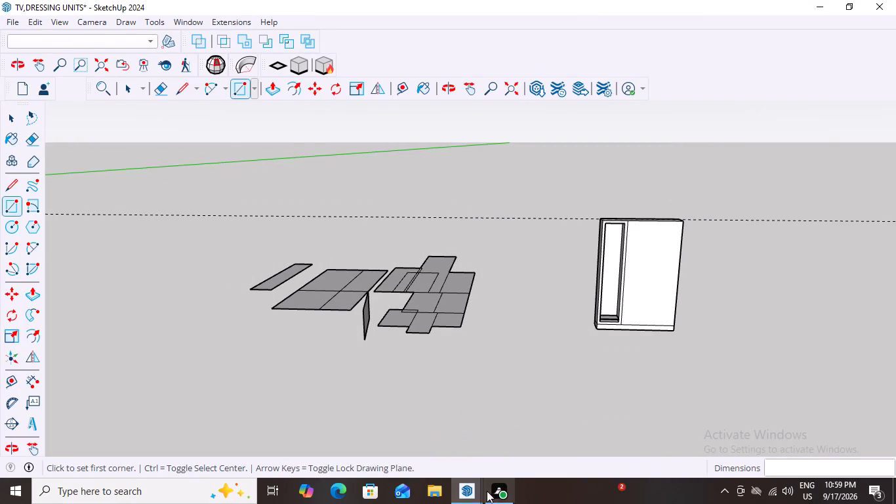
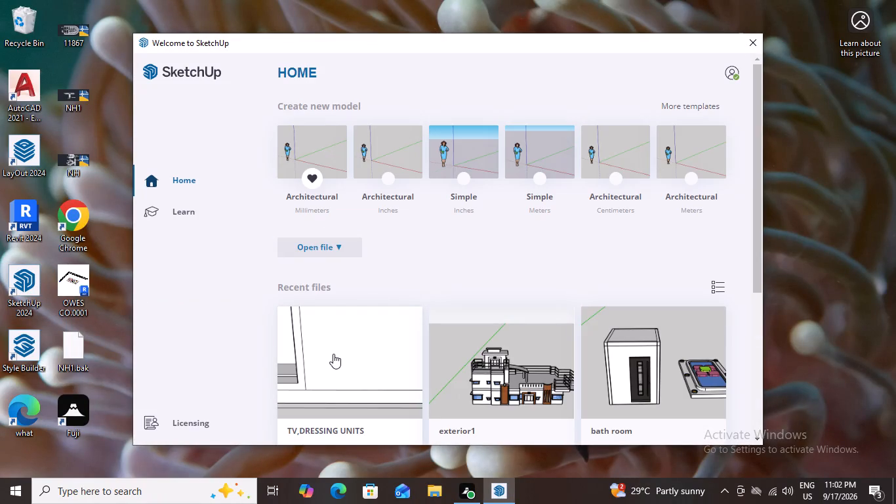
Open the recent TV,DRESSING UNITS model and bring the whole cabinet into view.
left_click(333, 354)
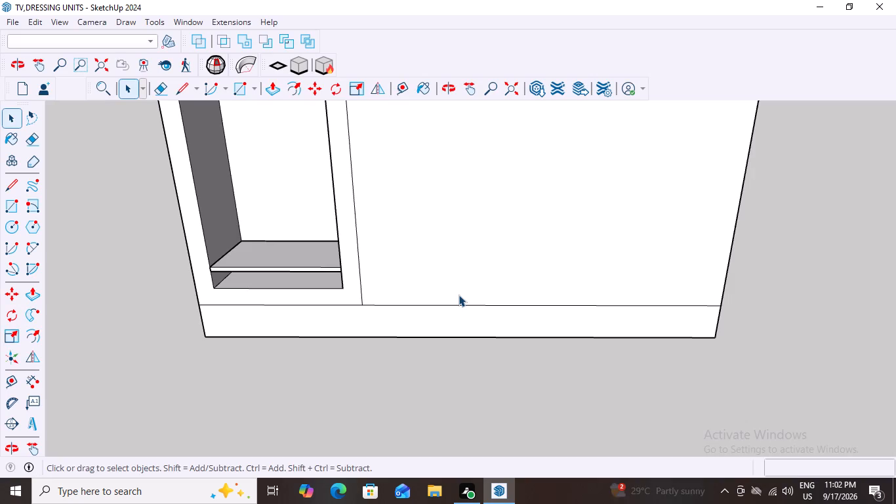
scroll(445, 324, "down", 14)
middle_click_drag(455, 346, 458, 363)
middle_click(463, 381)
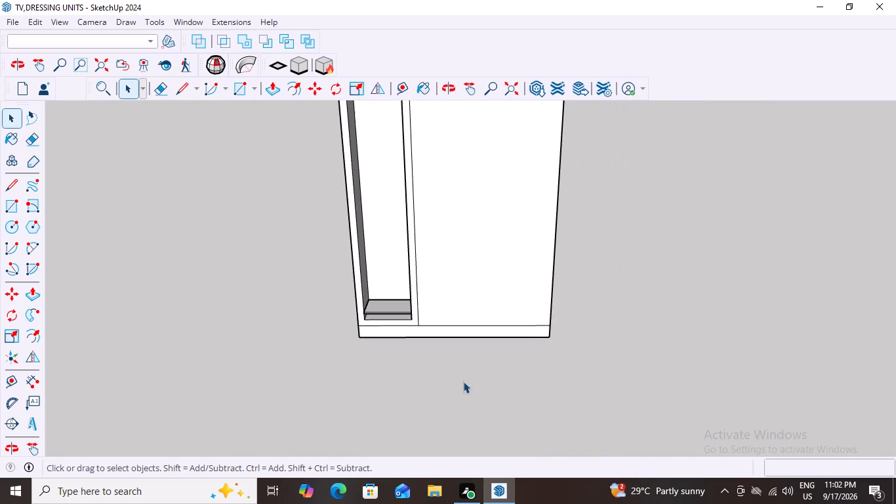
scroll(463, 381, "down", 9)
middle_click(469, 373)
scroll(467, 297, "up", 3)
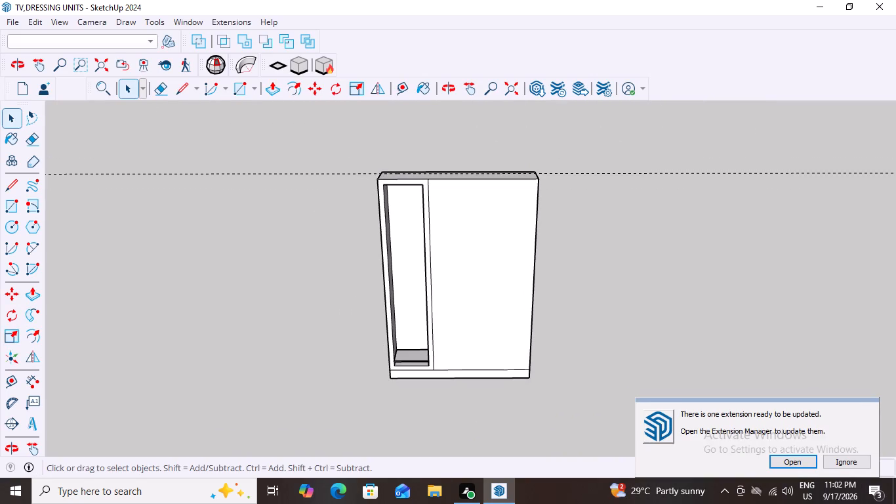
Open the Extension Manager from the update notice and look through the installed extensions.
left_click(794, 459)
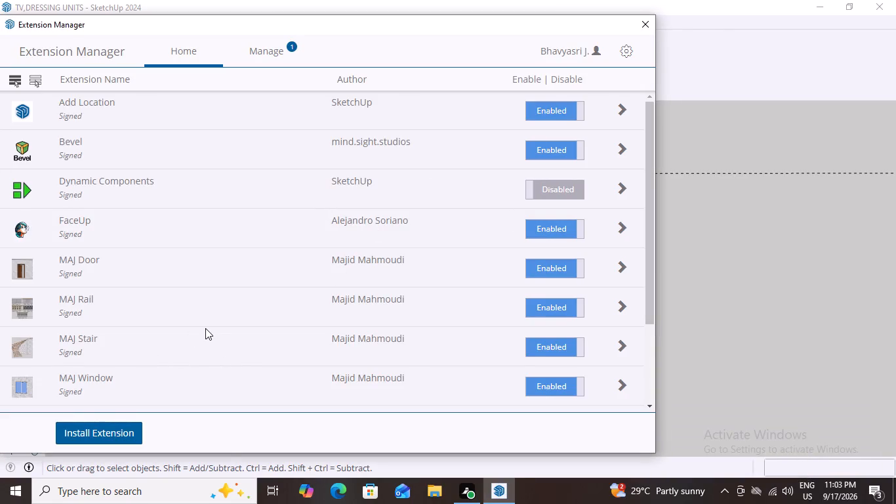
scroll(205, 328, "down", 2)
scroll(149, 314, "down", 2)
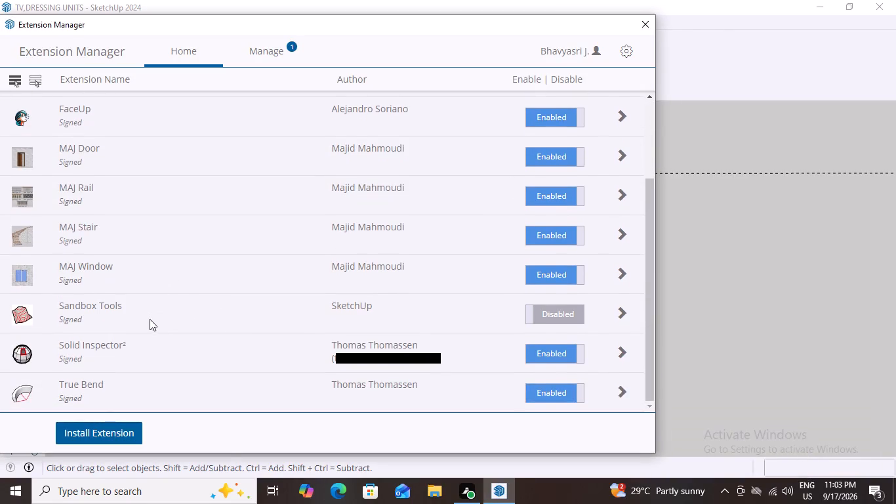
scroll(150, 319, "down", 2)
scroll(110, 375, "up", 4)
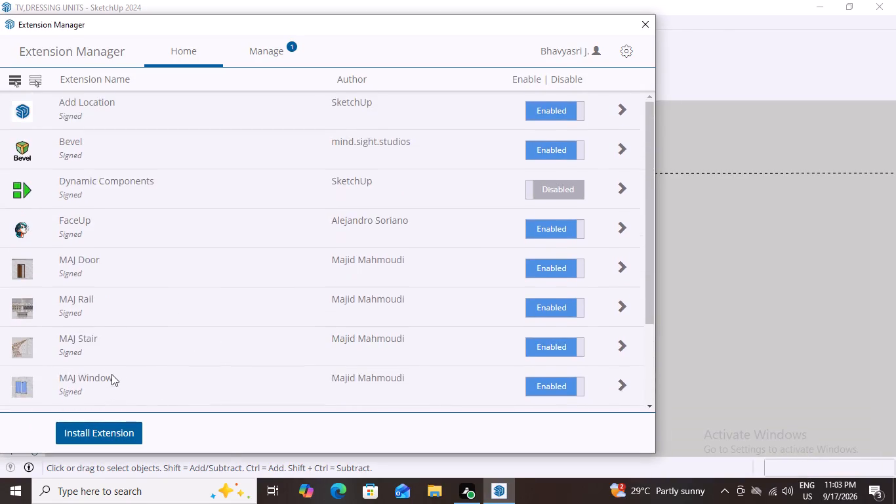
scroll(55, 190, "up", 2)
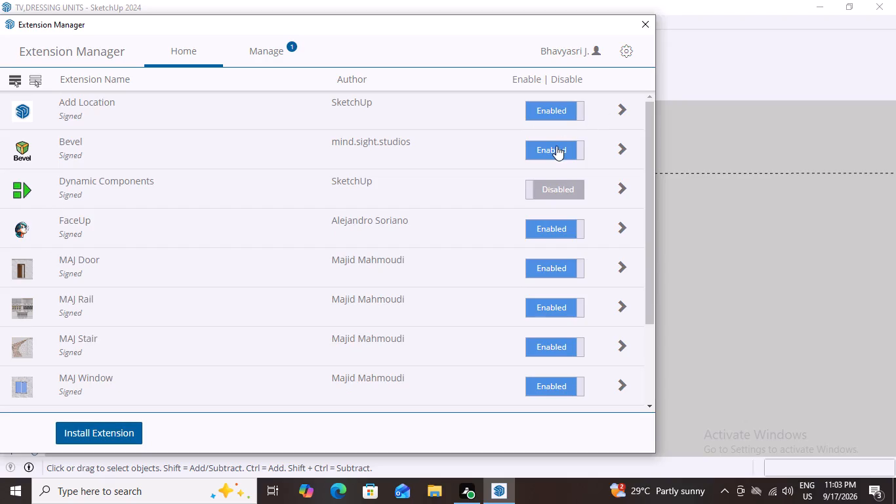
scroll(281, 261, "down", 4)
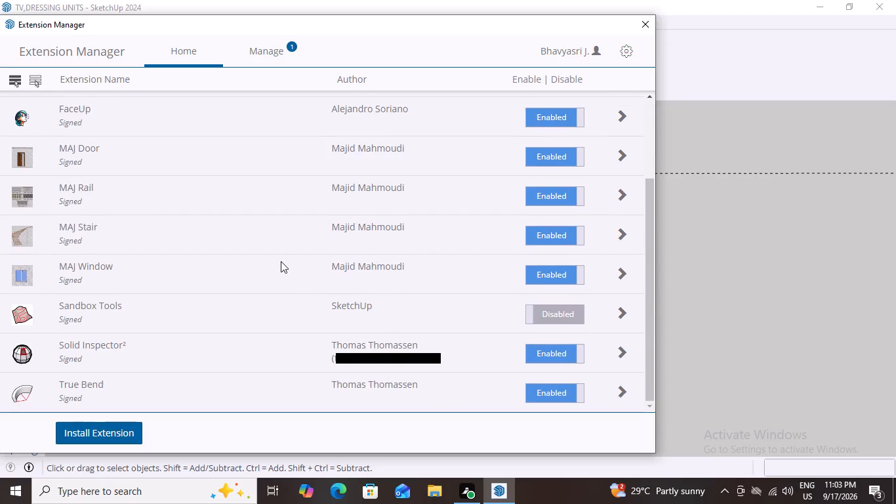
scroll(281, 261, "down", 3)
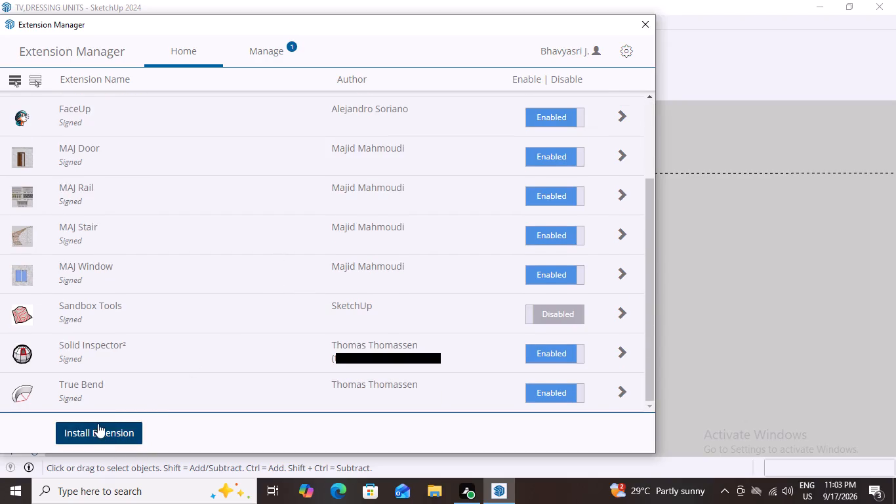
Install the S4UFULL extension file from the Downloads folder and close the Extension Manager.
left_click(98, 430)
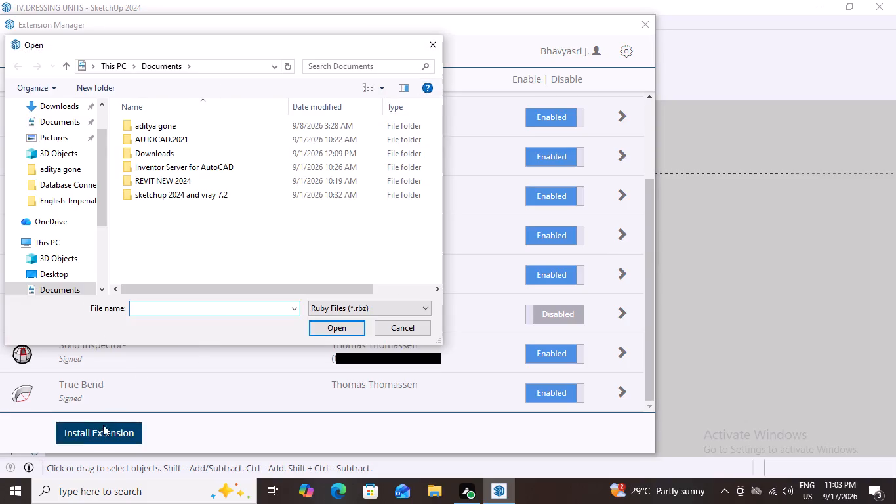
left_click(60, 108)
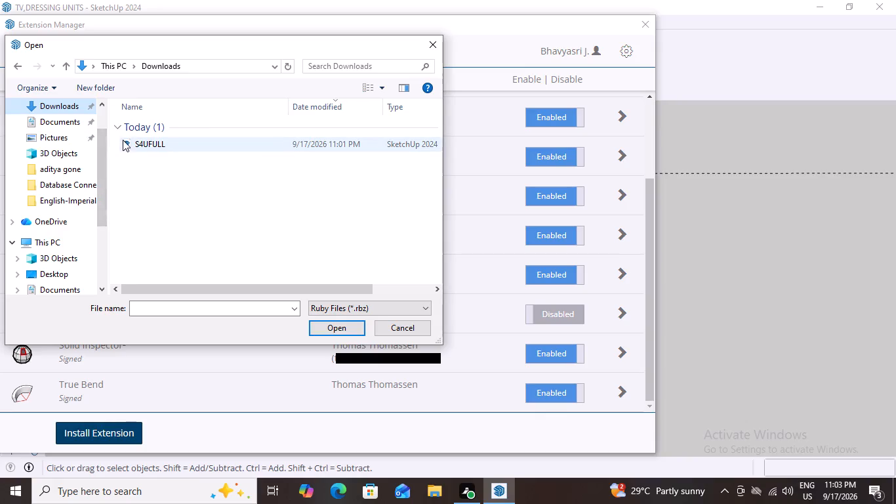
left_click(51, 119)
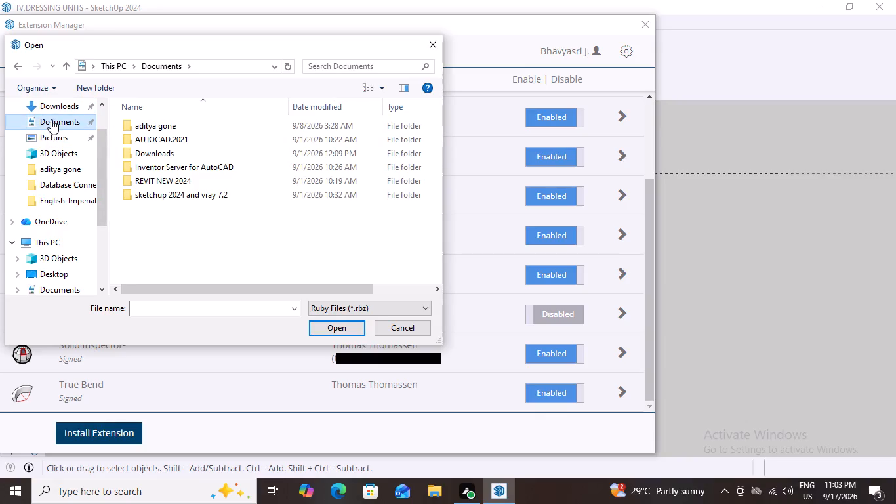
left_click(43, 106)
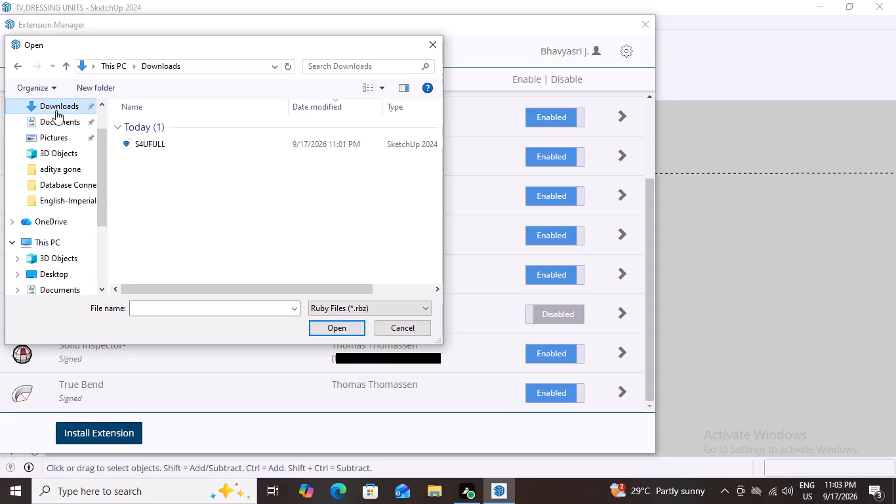
left_click(136, 144)
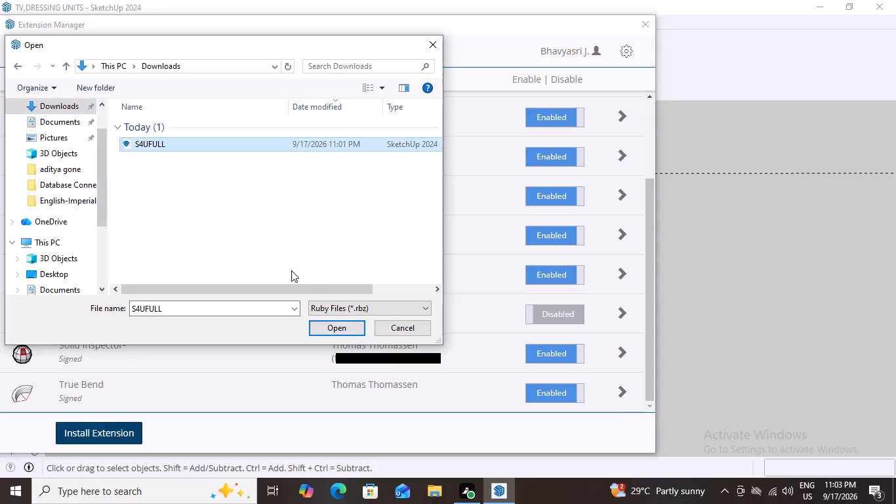
left_click(335, 329)
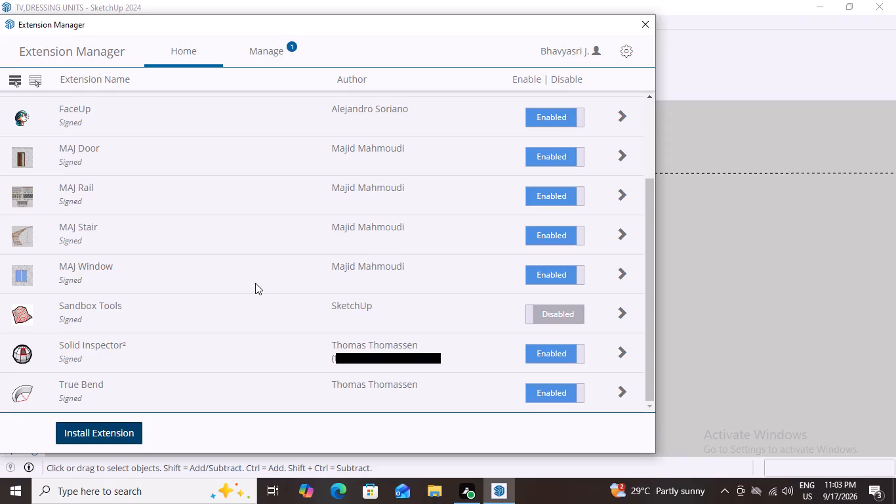
scroll(255, 283, "down", 1)
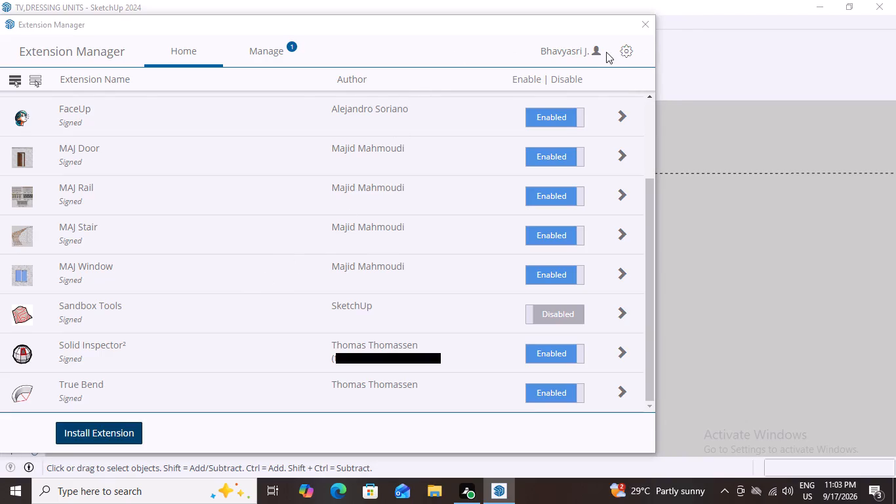
left_click(642, 24)
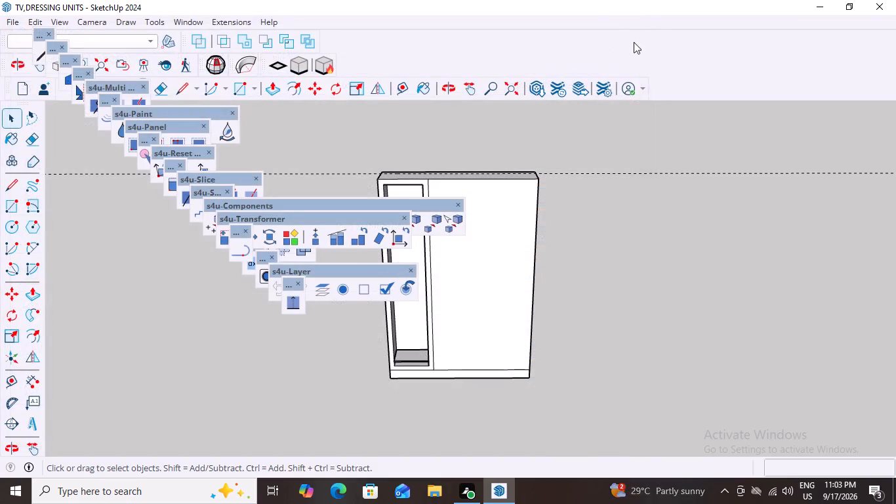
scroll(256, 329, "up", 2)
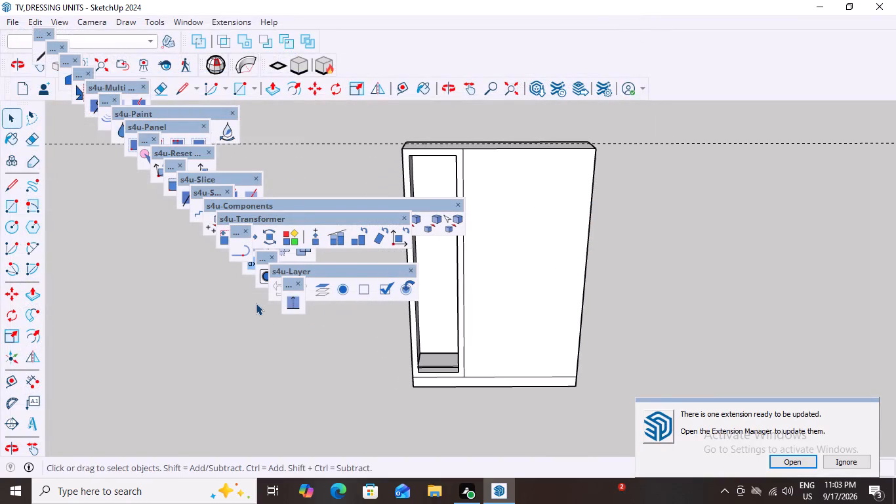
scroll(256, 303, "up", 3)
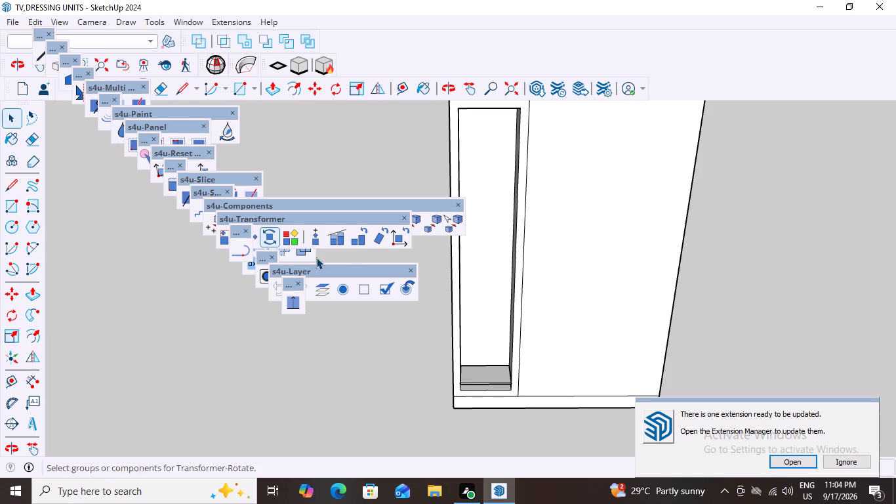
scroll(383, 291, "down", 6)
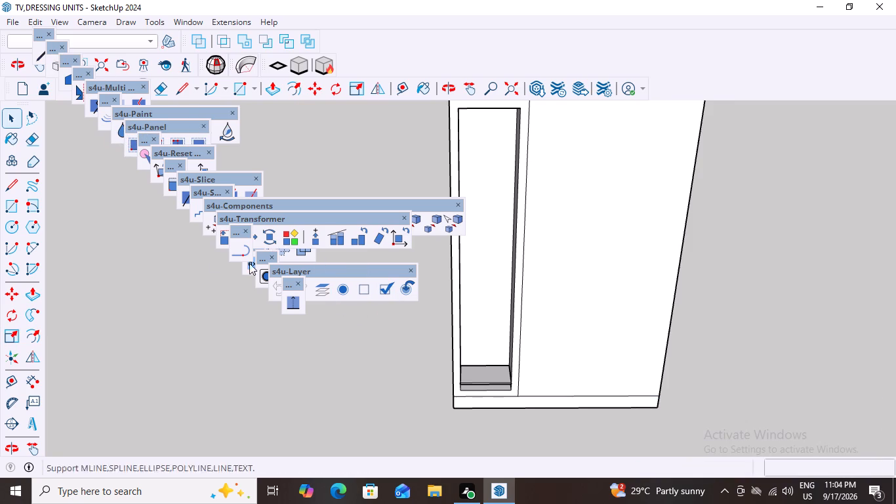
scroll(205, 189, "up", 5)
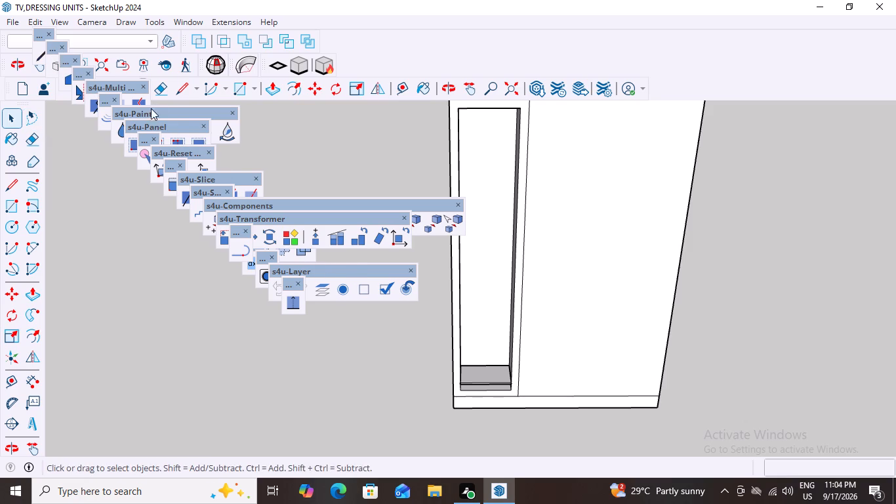
Close the first floating s4u toolbars in the stack, including s4u-Multi and s4u-Paint.
left_click(51, 31)
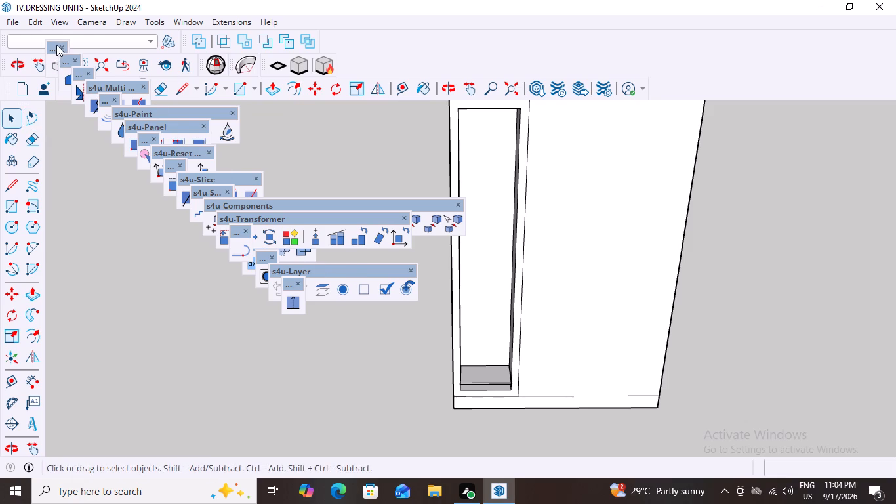
left_click(62, 44)
left_click(76, 57)
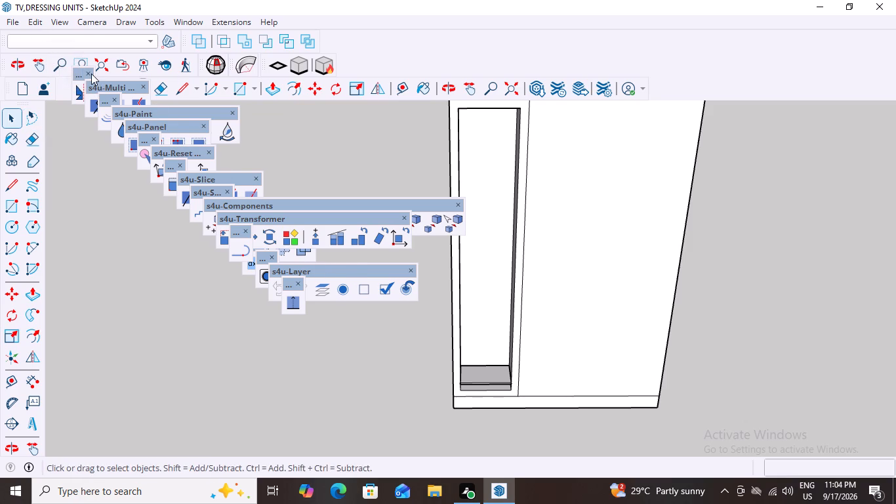
left_click(91, 73)
left_click(142, 85)
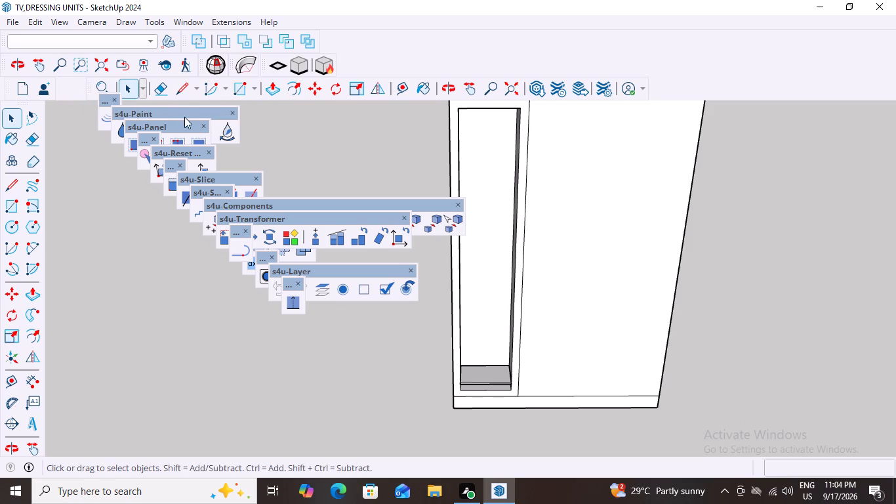
left_click(115, 96)
left_click(116, 100)
left_click(232, 112)
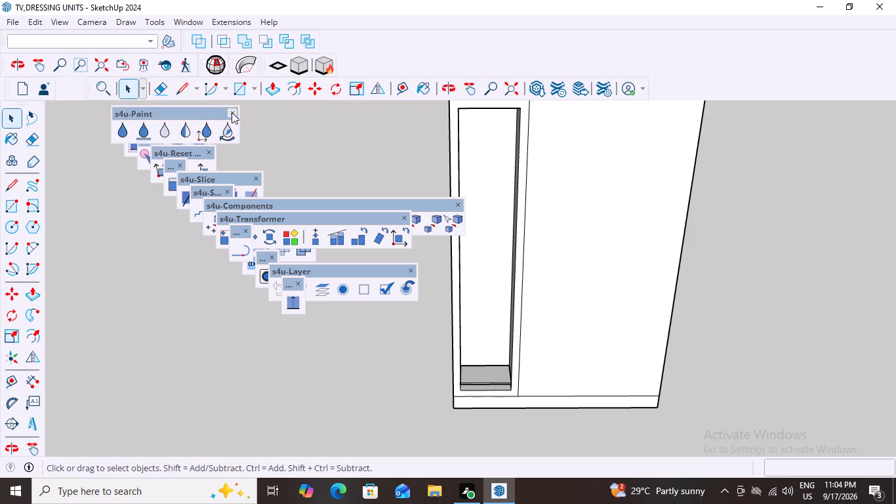
left_click(150, 110)
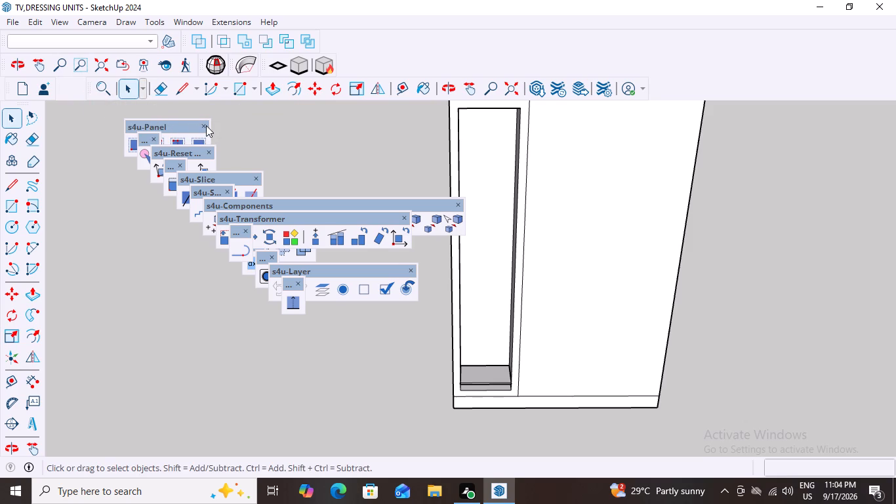
Close the following floating s4u toolbars, including s4u-Panel, s4u-Reset, s4u-Slice and the one with the E and M tools.
left_click(207, 125)
left_click(166, 123)
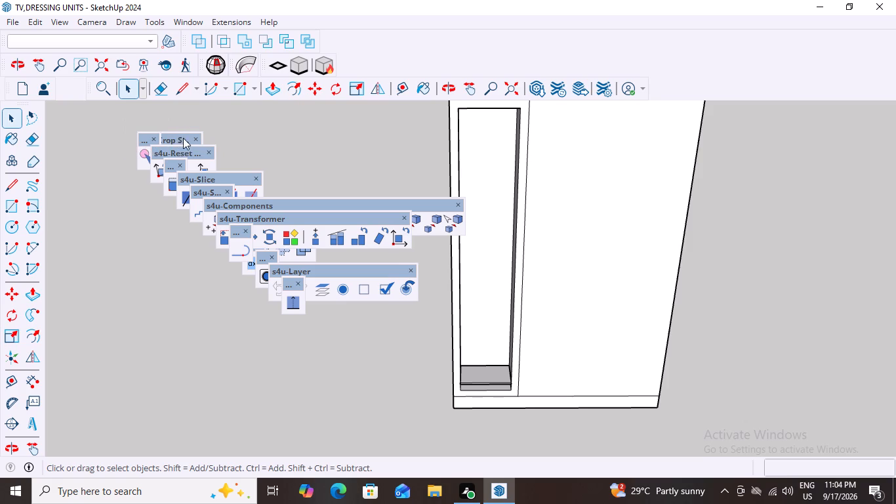
left_click(195, 135)
left_click(156, 136)
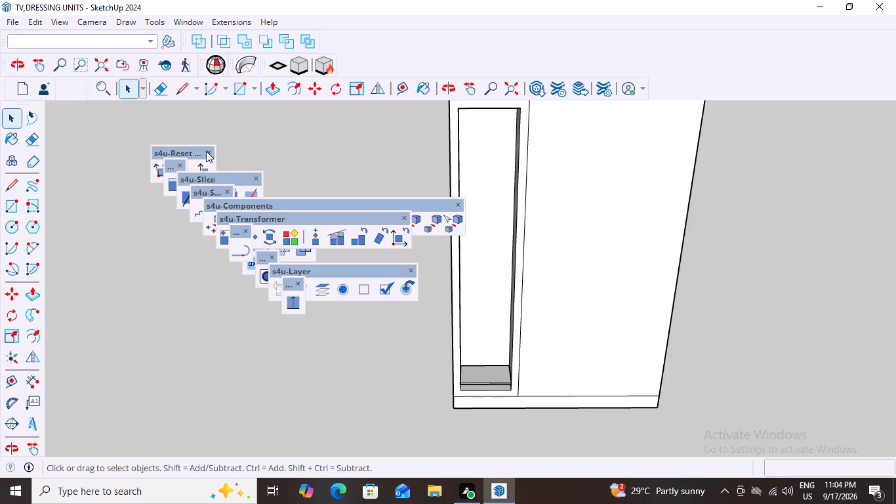
left_click(209, 149)
left_click(167, 150)
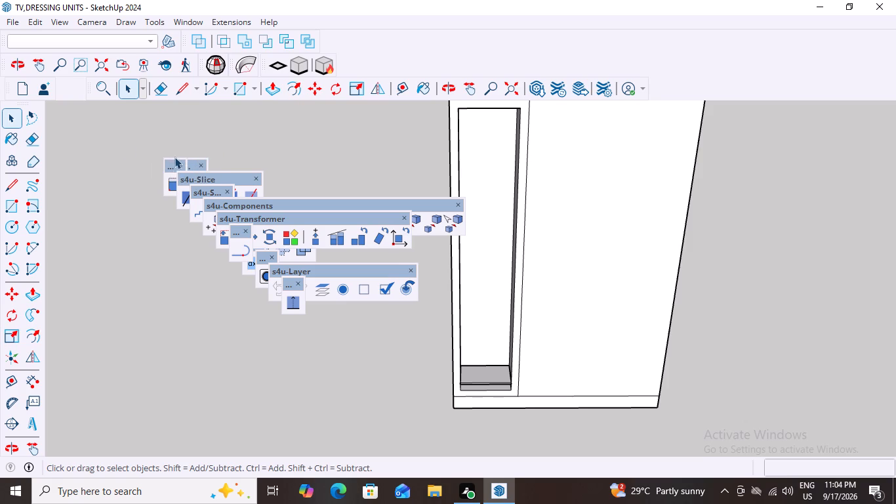
left_click(178, 161)
left_click(202, 163)
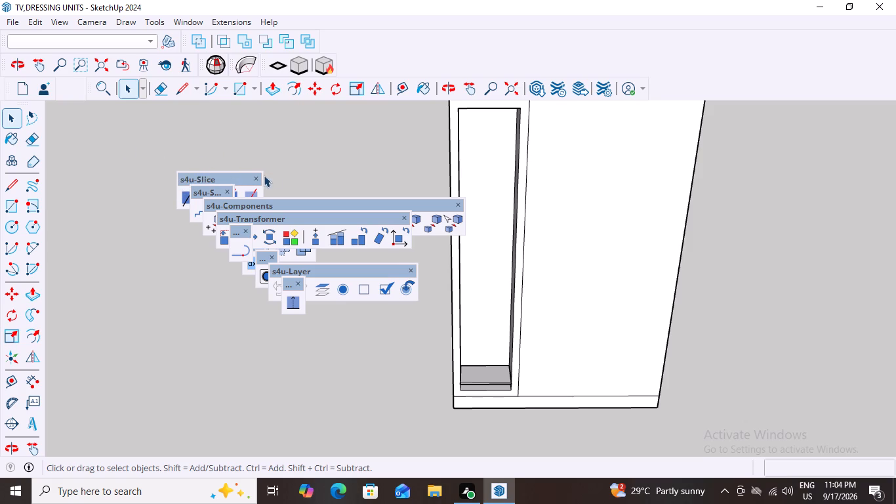
left_click(256, 175)
left_click(220, 177)
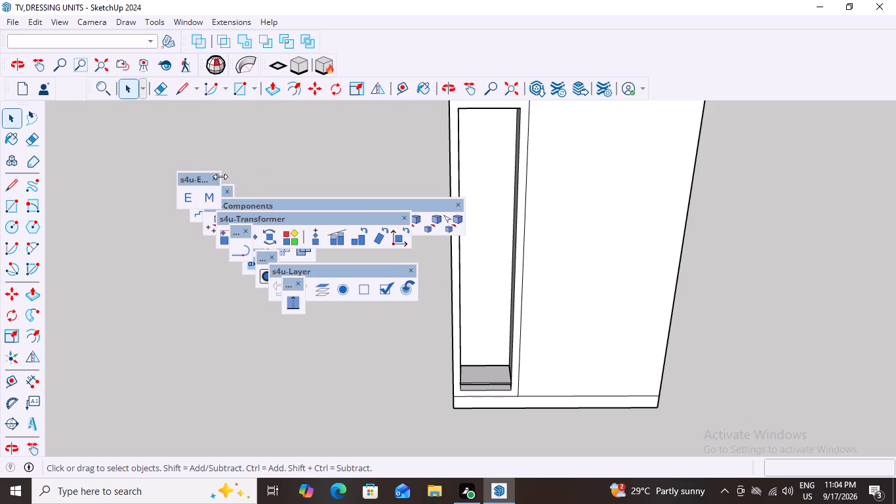
left_click(214, 177)
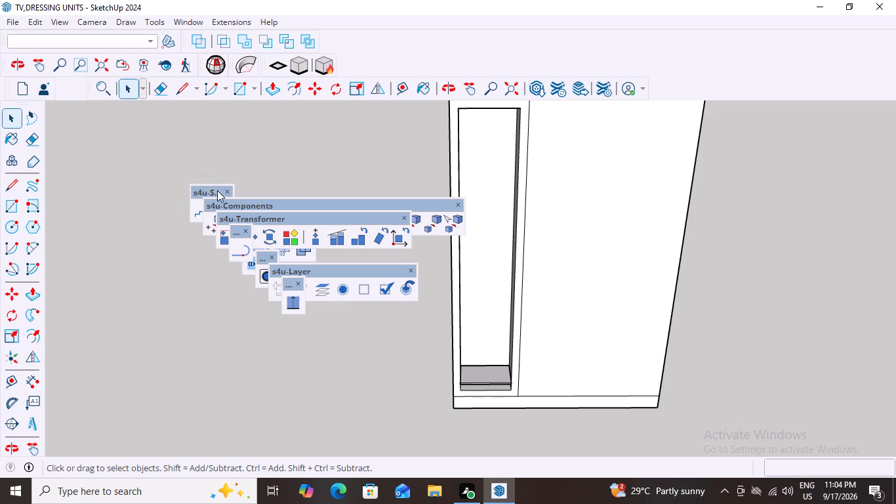
Dock the s4u toolbar holding the stair and slope tools at the end of the row of camera and extension tools.
left_click_drag(197, 197, 155, 184)
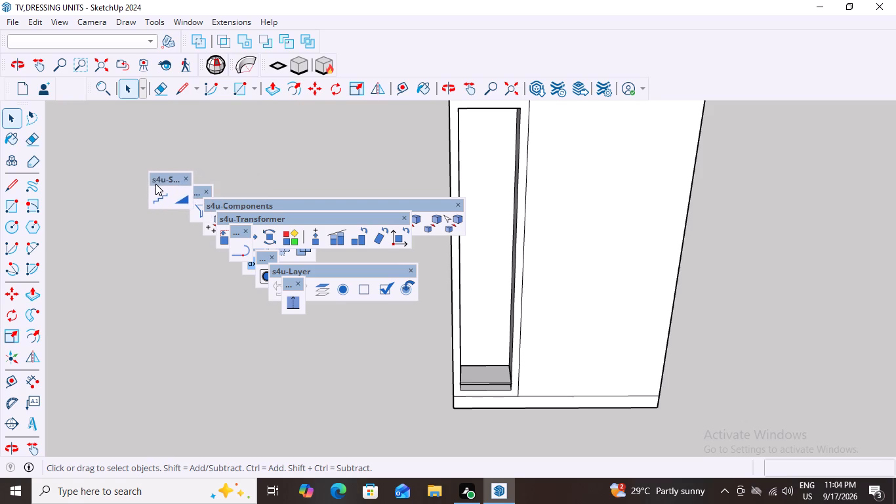
left_click_drag(155, 184, 356, 62)
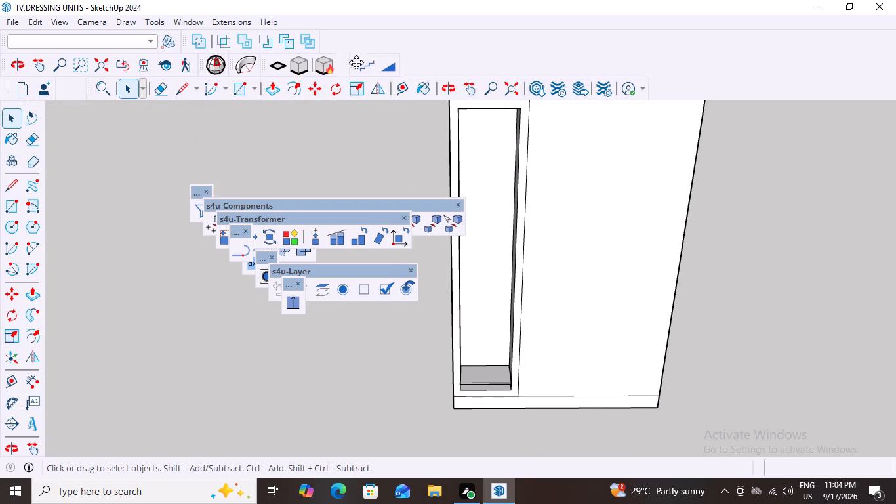
Shift the docked stair and slope toolbar closer to the neighbouring extension tools in its row.
left_click_drag(356, 62, 346, 59)
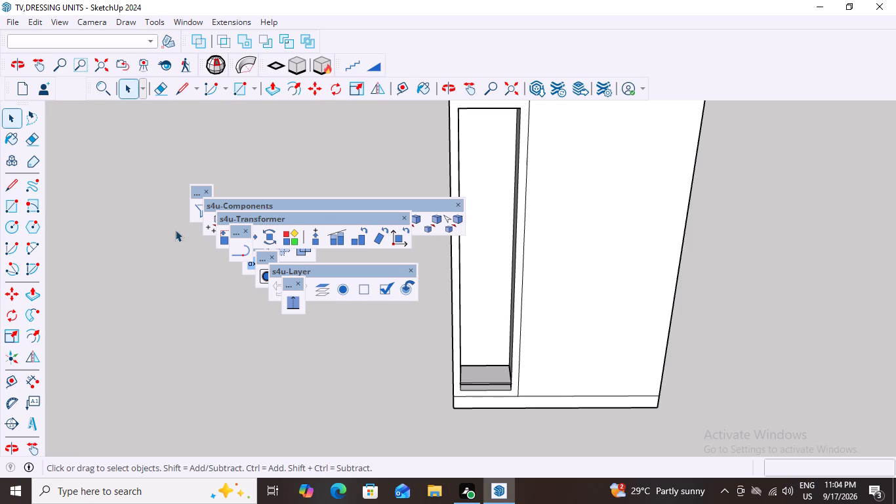
Close the upper floating s4u toolbars in the stack, including s4u-Components, s4u-Transformer and the small ones beside them.
left_click(203, 186)
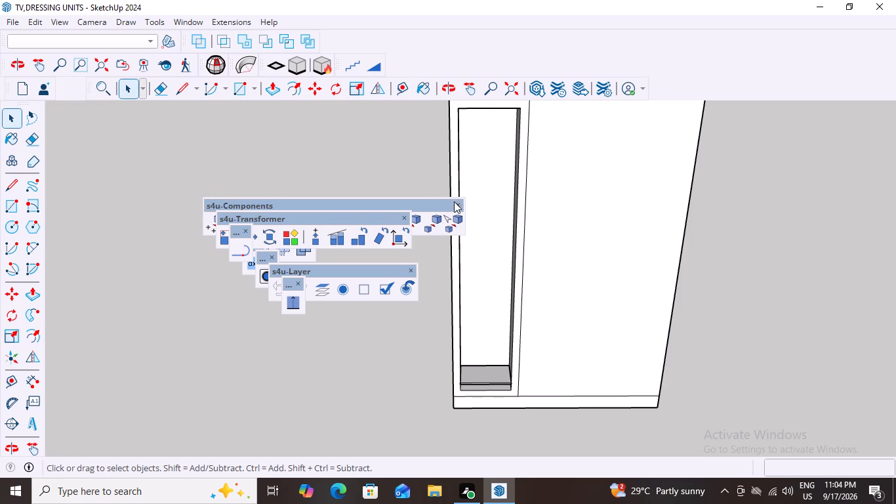
left_click(457, 199)
left_click(464, 205)
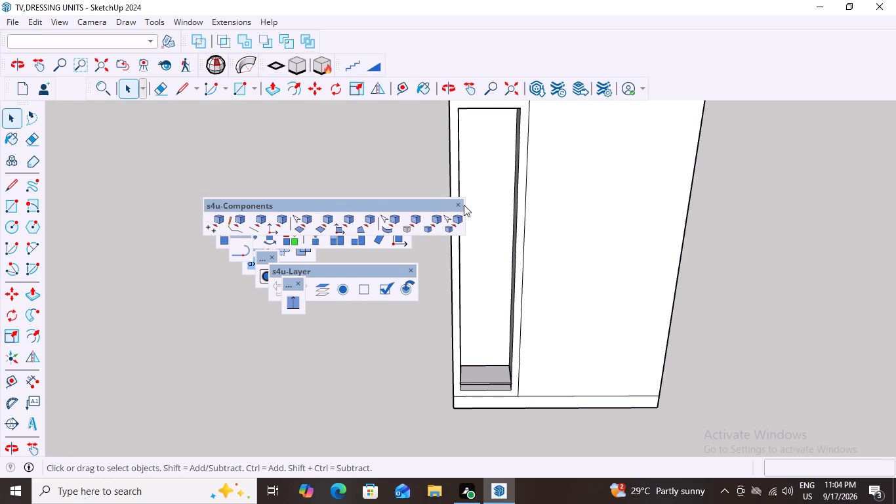
left_click(456, 204)
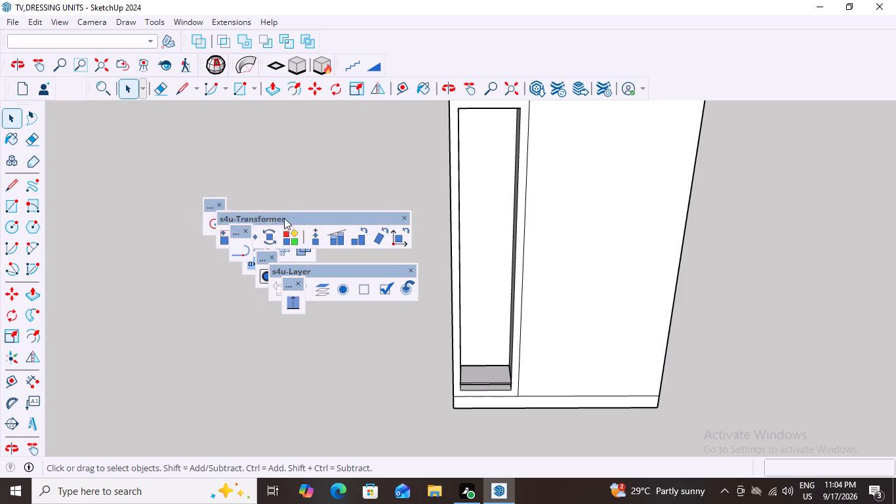
left_click(221, 200)
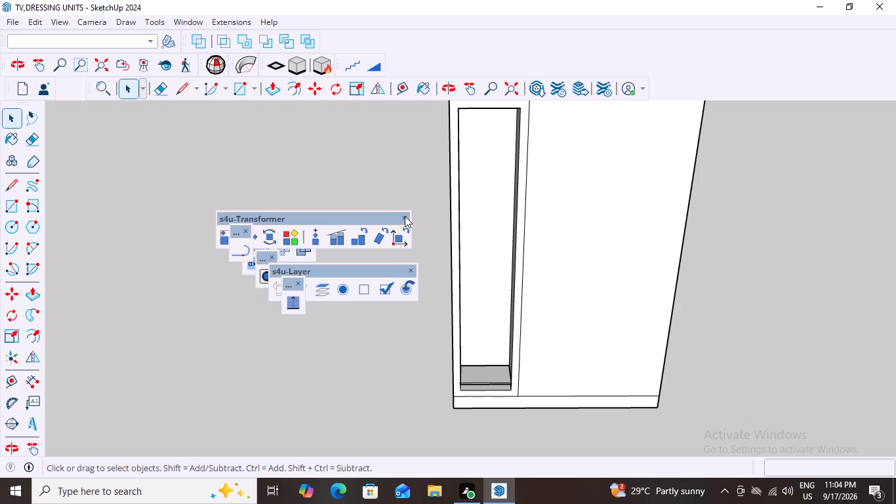
left_click(409, 214)
left_click(405, 214)
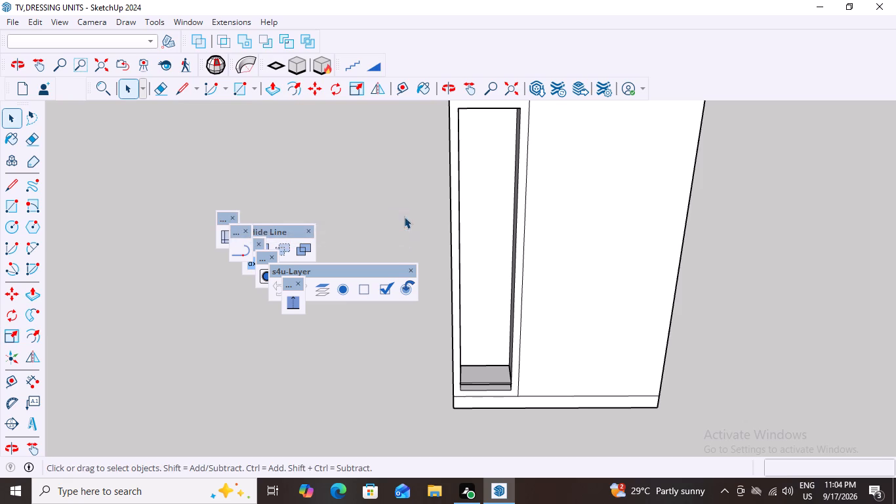
left_click(234, 219)
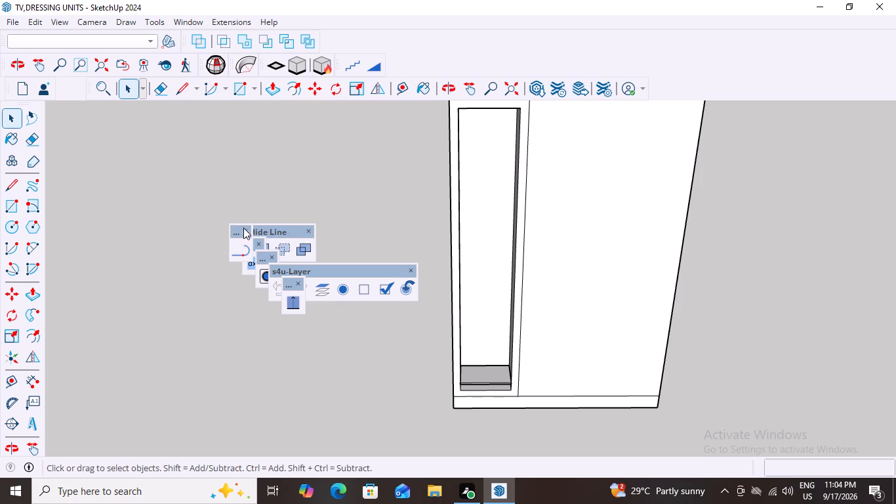
Close the remaining floating s4u toolbars, including s4u-Hide Line, s4u-Layer and the small ones around them.
left_click(243, 228)
left_click(311, 226)
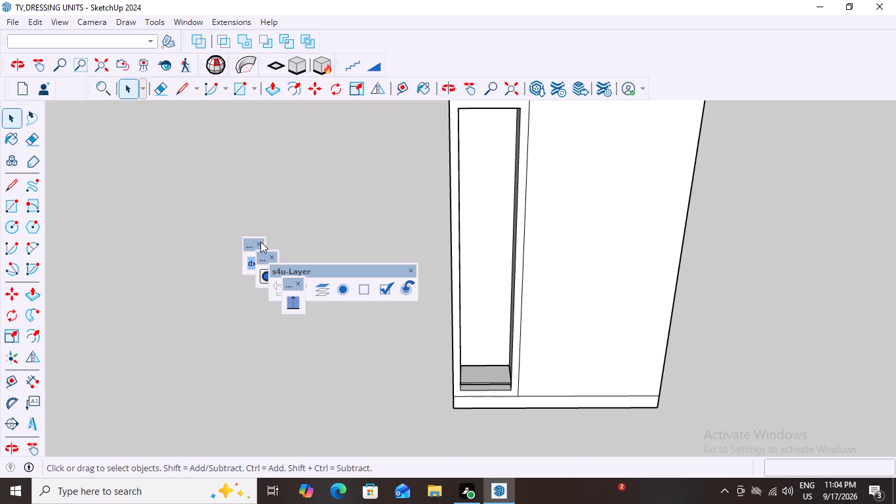
left_click(260, 241)
left_click(268, 252)
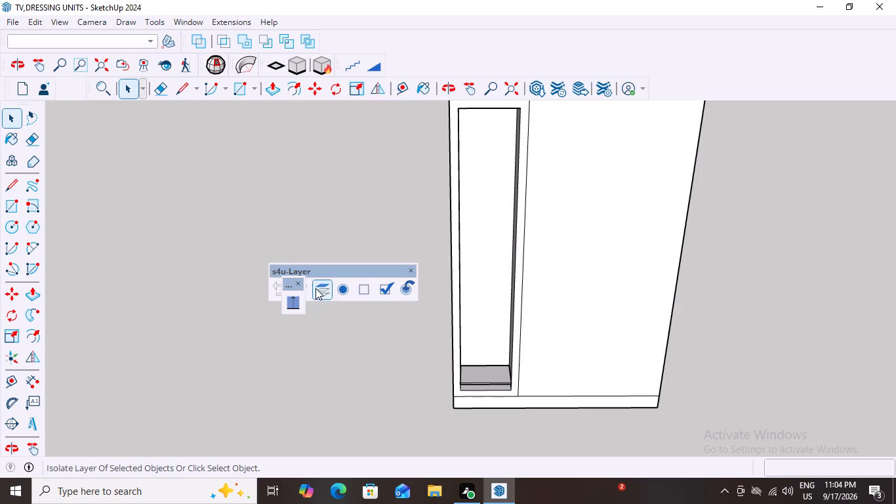
left_click(299, 280)
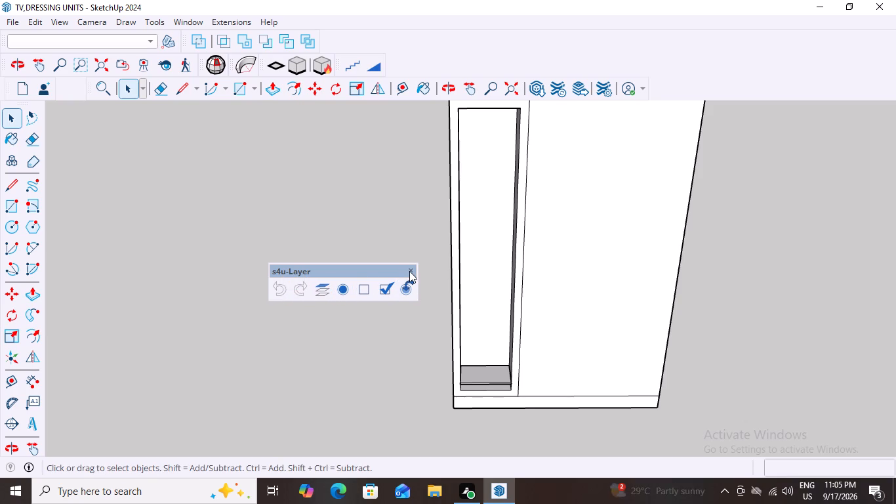
left_click(410, 271)
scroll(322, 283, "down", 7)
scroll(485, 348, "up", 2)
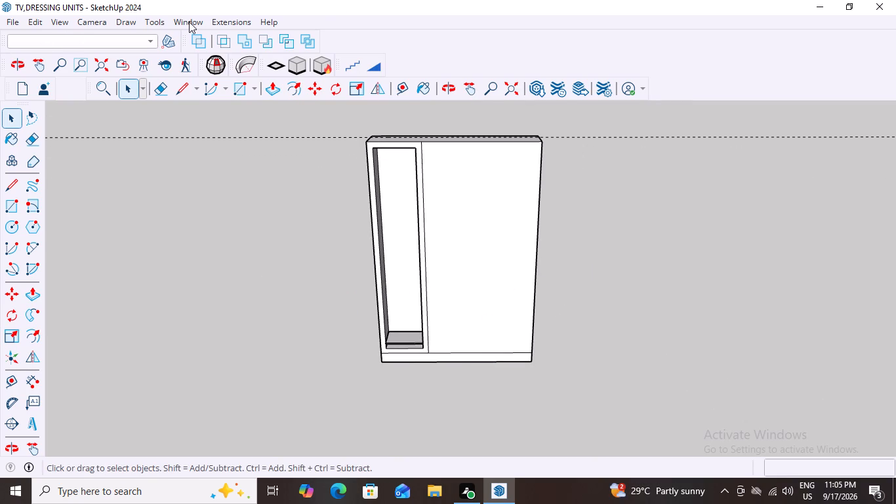
Open the Extension Manager and look through the full list of installed extensions, including the s4u entries.
left_click(220, 19)
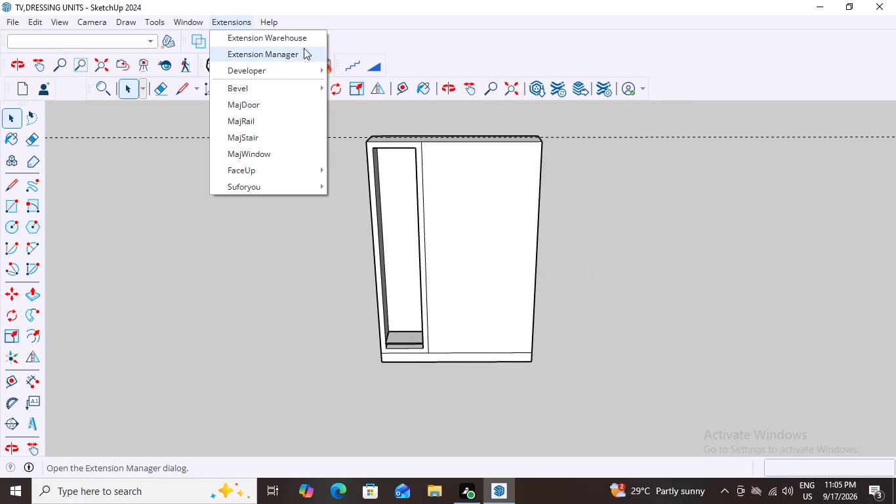
left_click(278, 56)
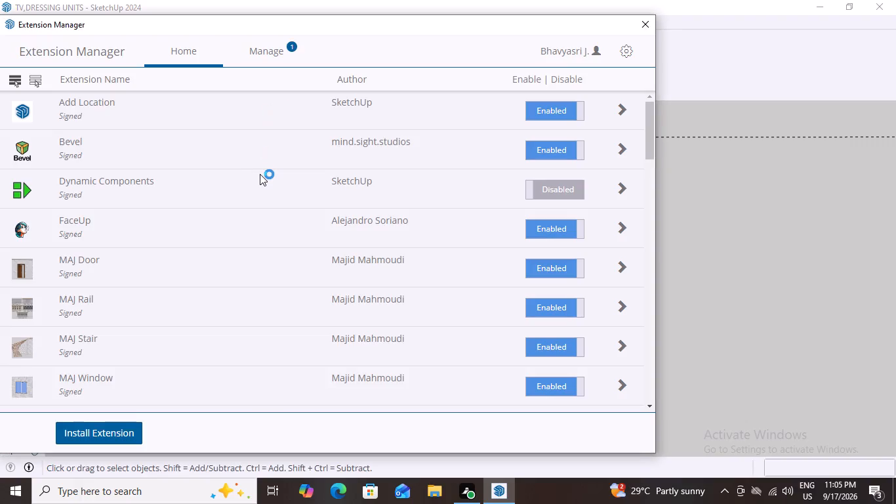
scroll(205, 249, "down", 9)
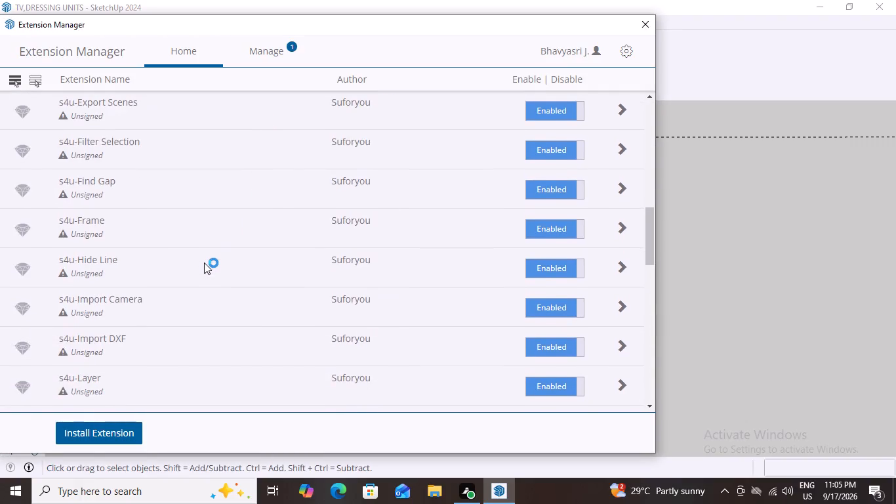
scroll(204, 257, "down", 4)
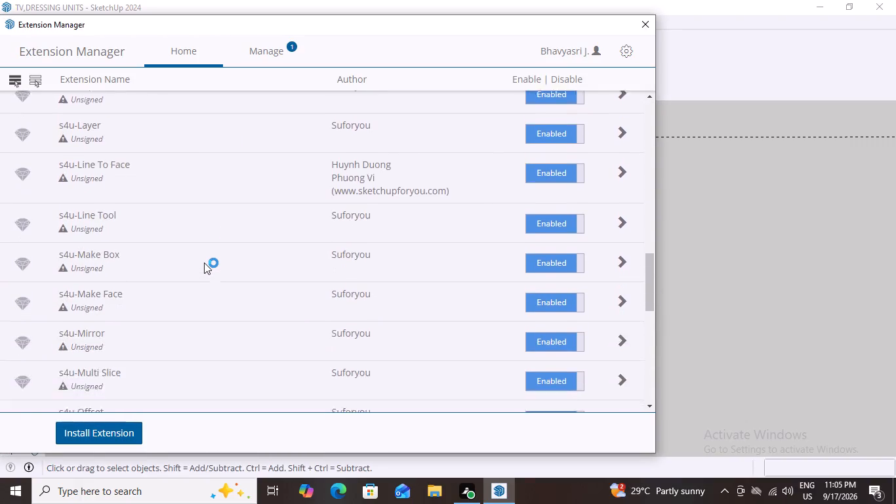
scroll(204, 257, "down", 13)
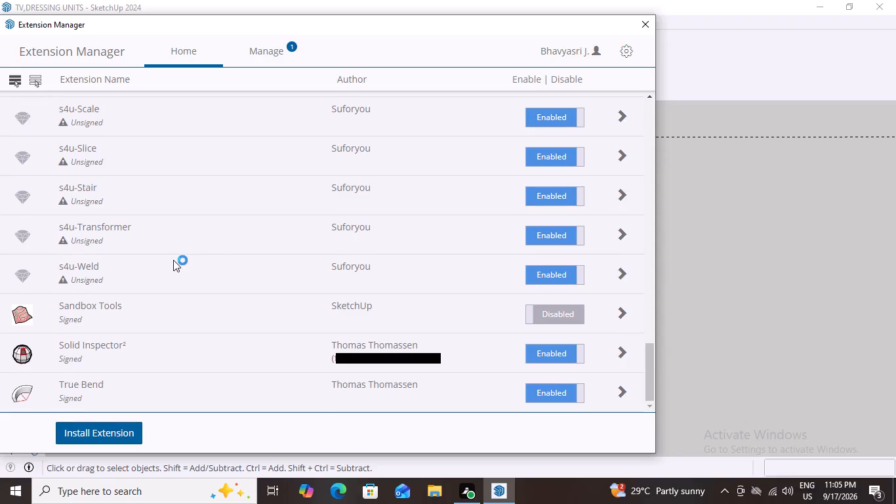
scroll(175, 251, "up", 13)
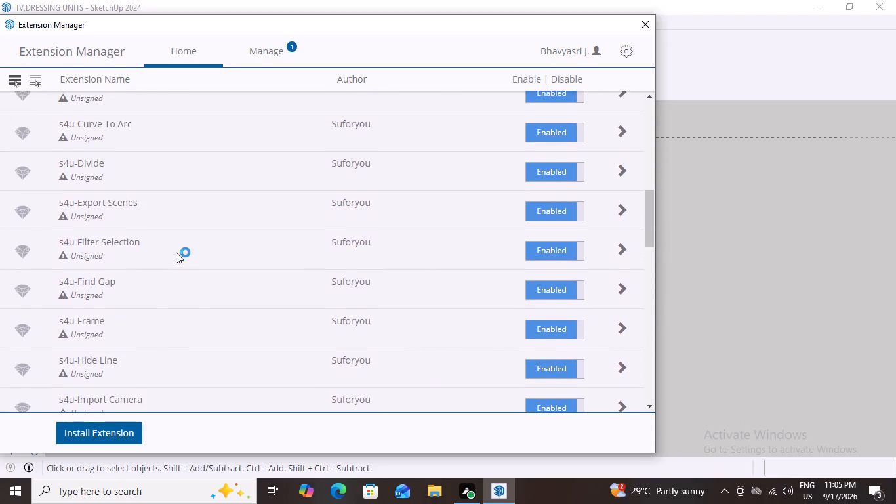
scroll(176, 247, "up", 8)
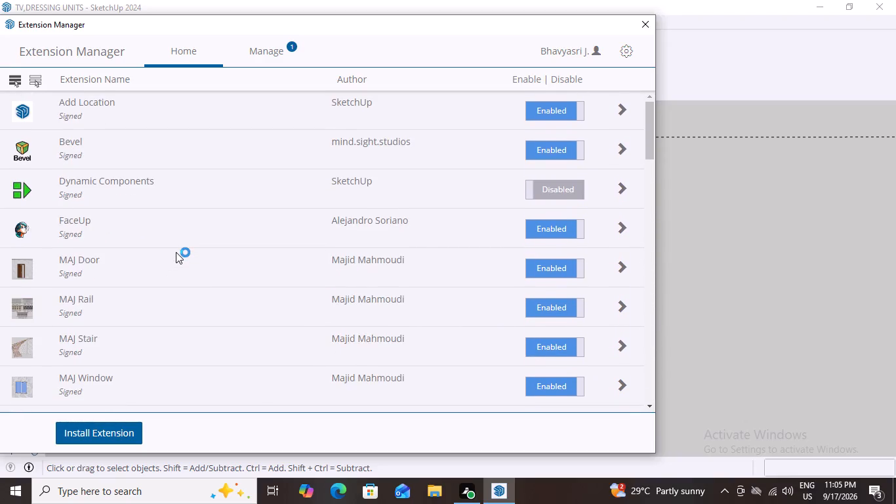
scroll(176, 247, "down", 20)
scroll(176, 247, "down", 1)
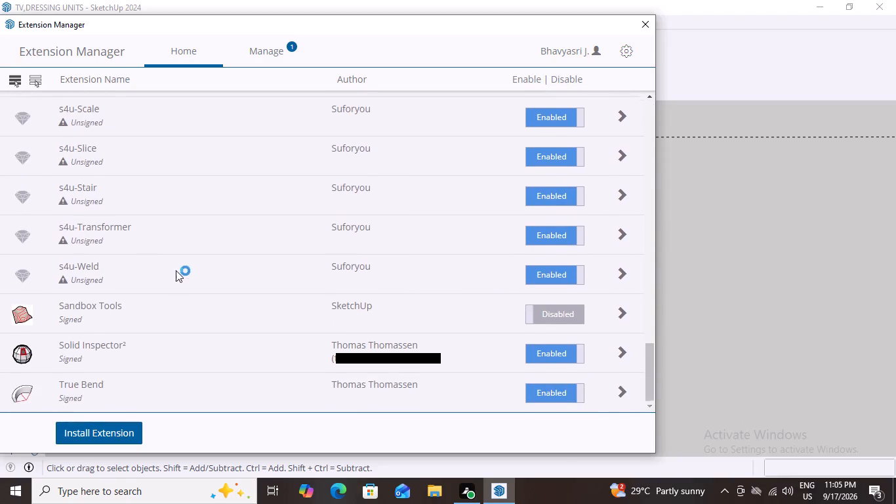
Start installing another extension and look for its file in Documents, including the Downloads and sketchup 2024 and vray 7.2 subfolders.
left_click(100, 427)
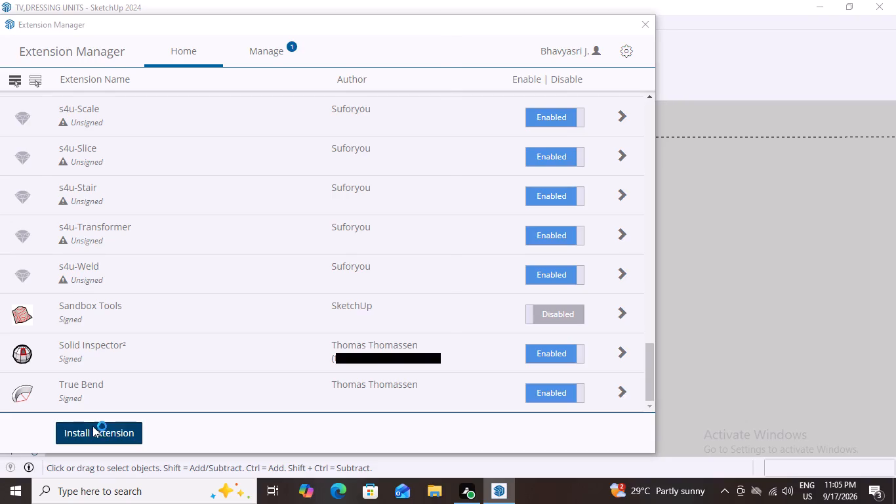
scroll(274, 133, "up", 7)
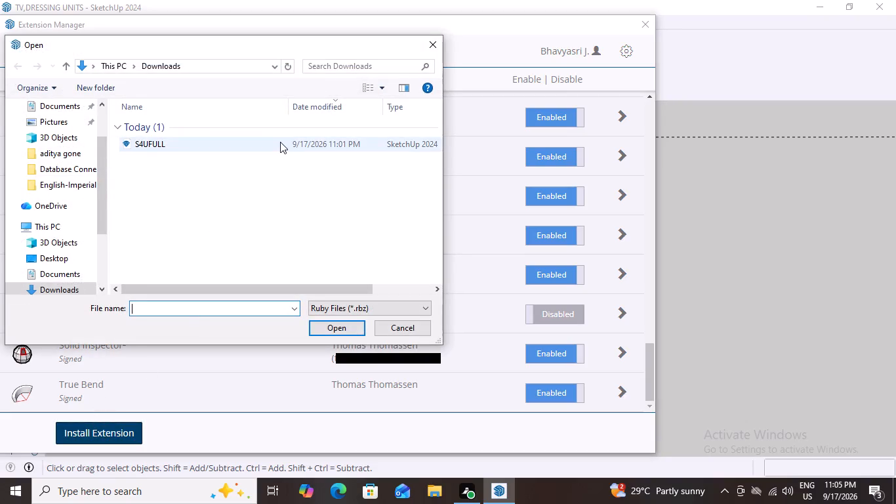
left_click(52, 104)
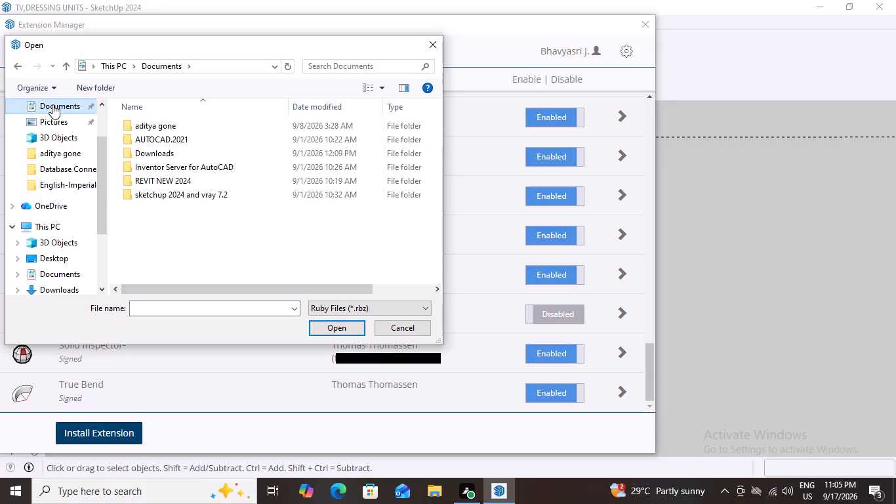
scroll(205, 202, "up", 2)
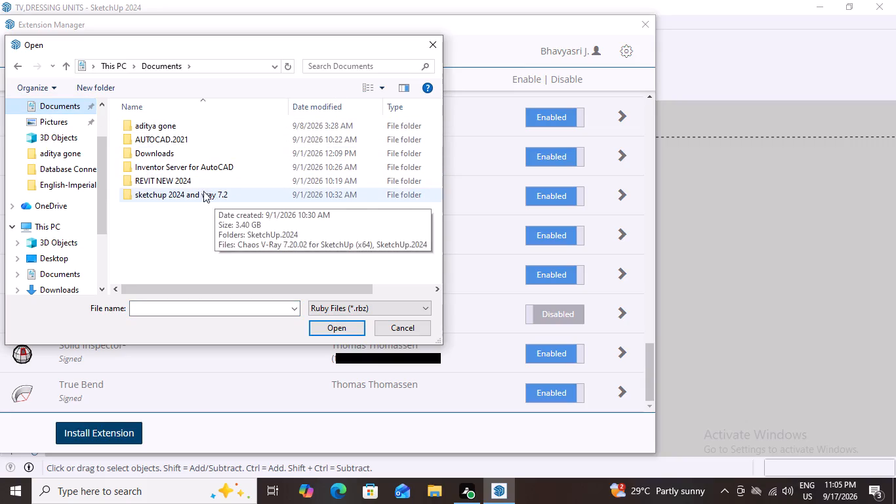
left_click(163, 154)
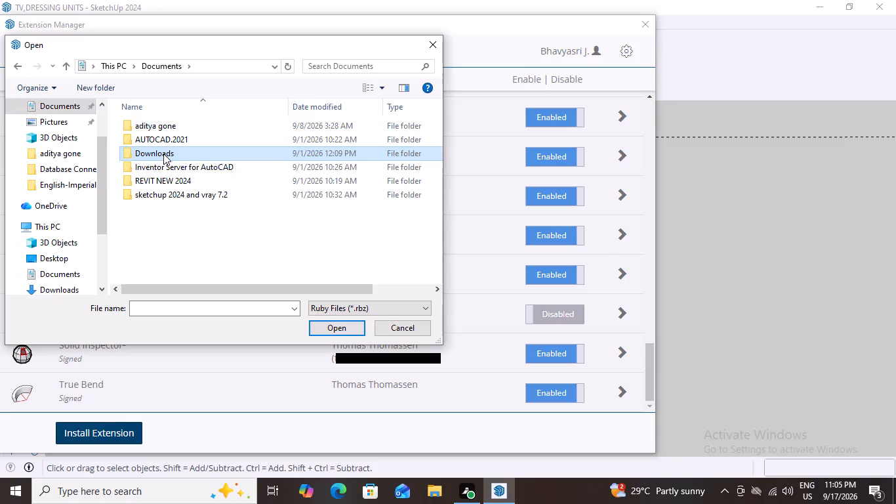
double_click(163, 154)
scroll(222, 149, "up", 2)
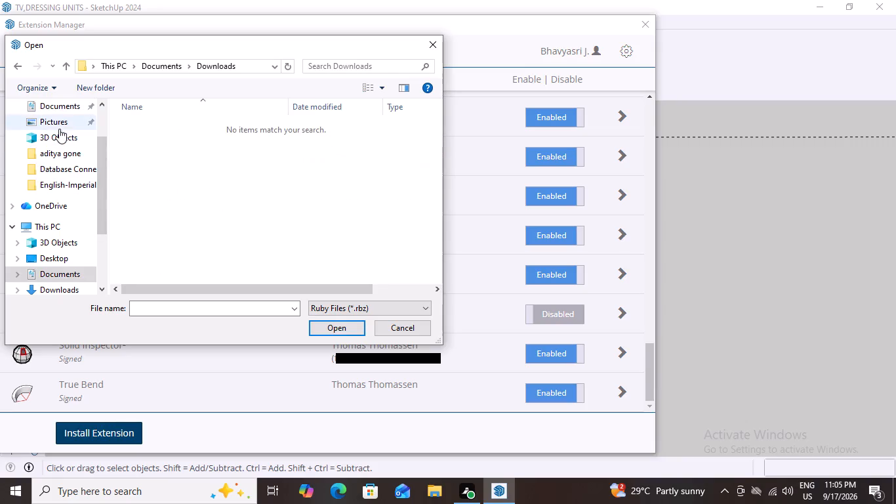
left_click(56, 102)
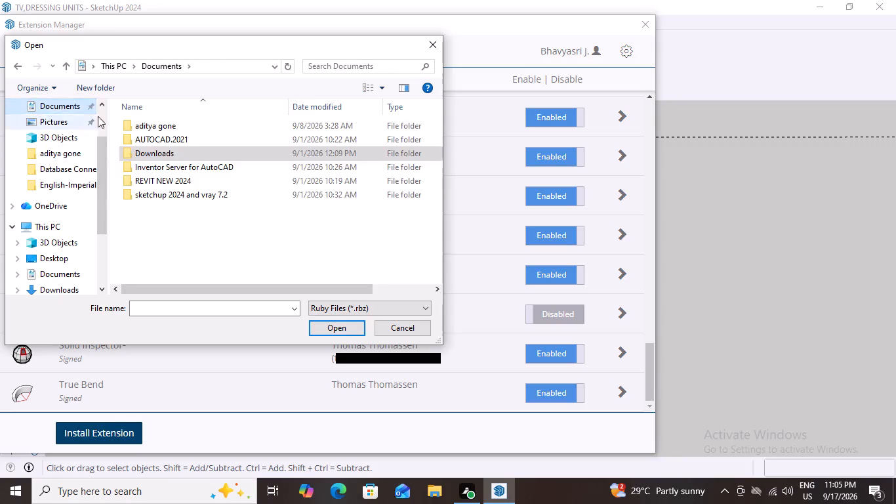
double_click(164, 194)
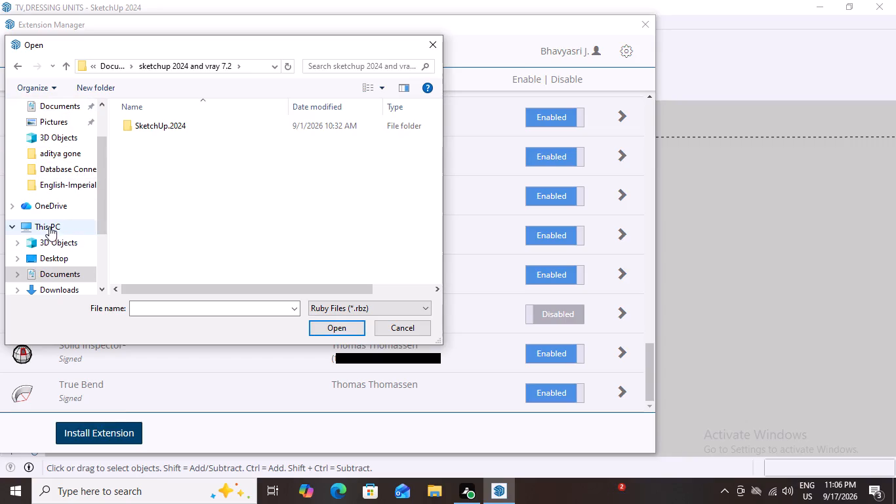
Look for the extension file in OneDrive, Downloads, Documents, 3D Objects, Desktop and Music, and cancel the file selection.
left_click(47, 205)
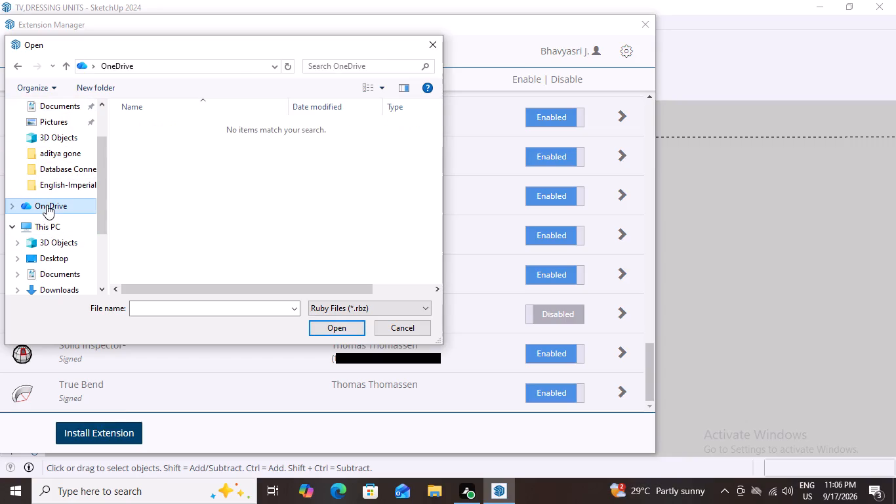
left_click(45, 222)
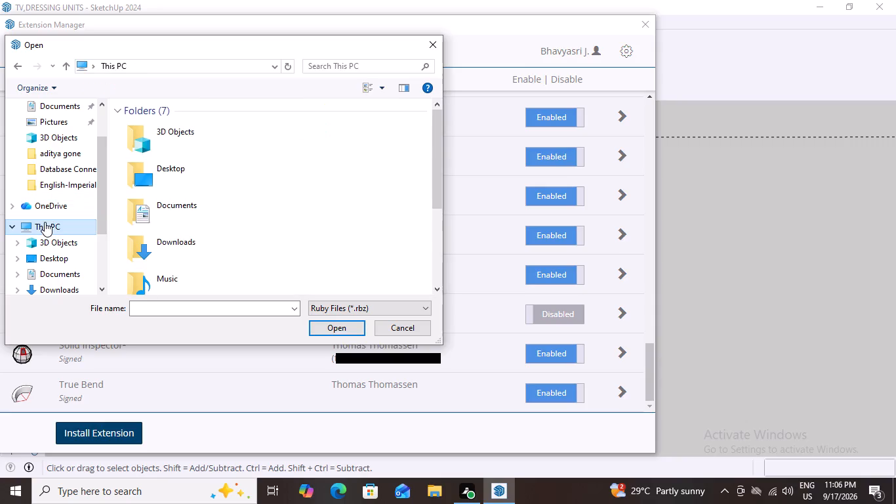
left_click(165, 243)
double_click(165, 243)
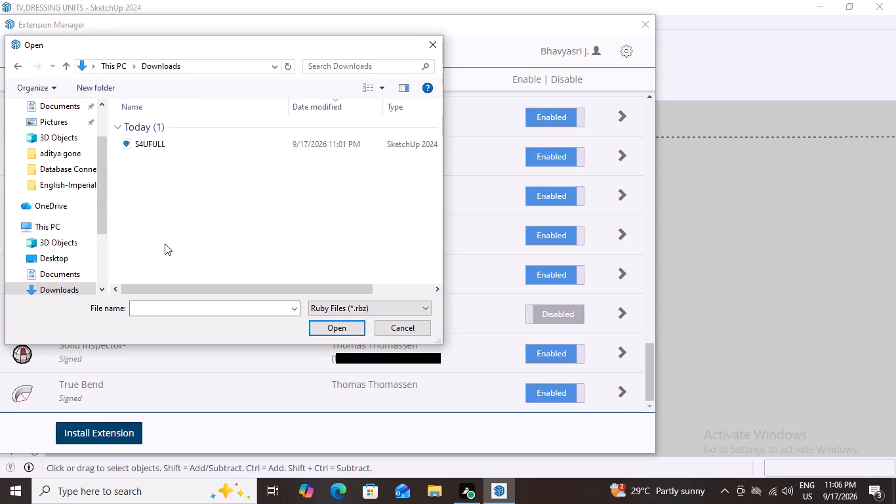
scroll(120, 149, "up", 3)
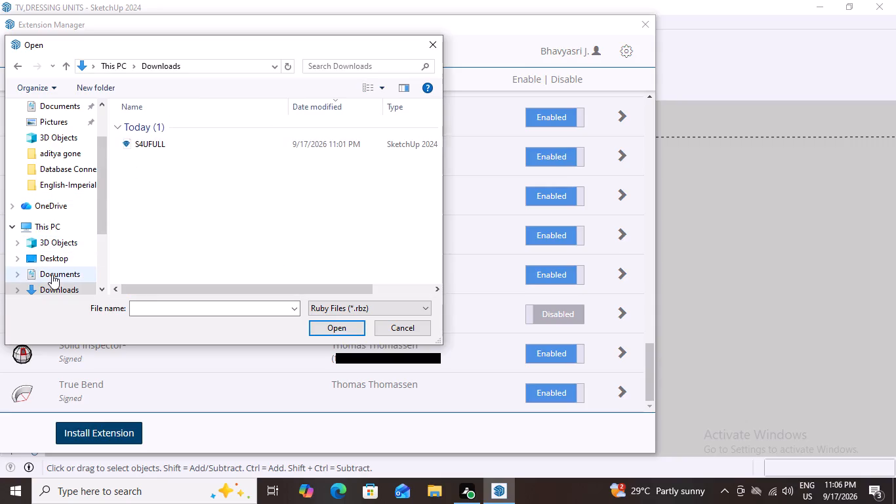
left_click(52, 274)
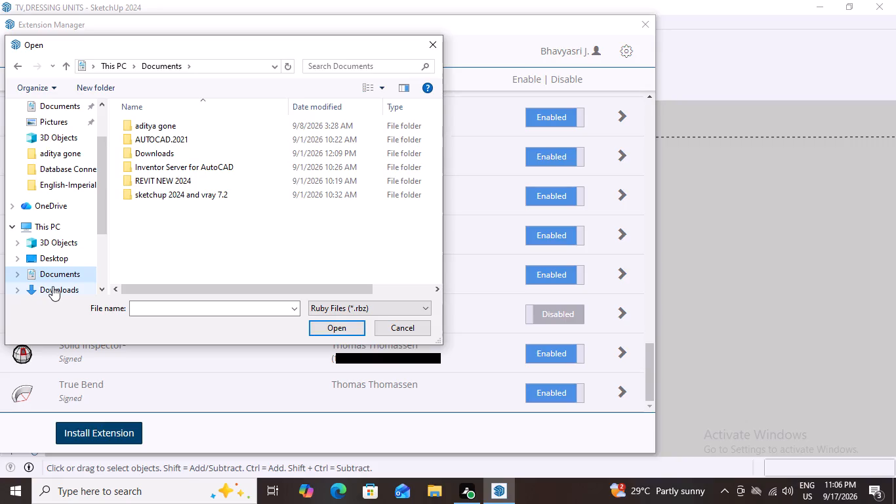
left_click(53, 287)
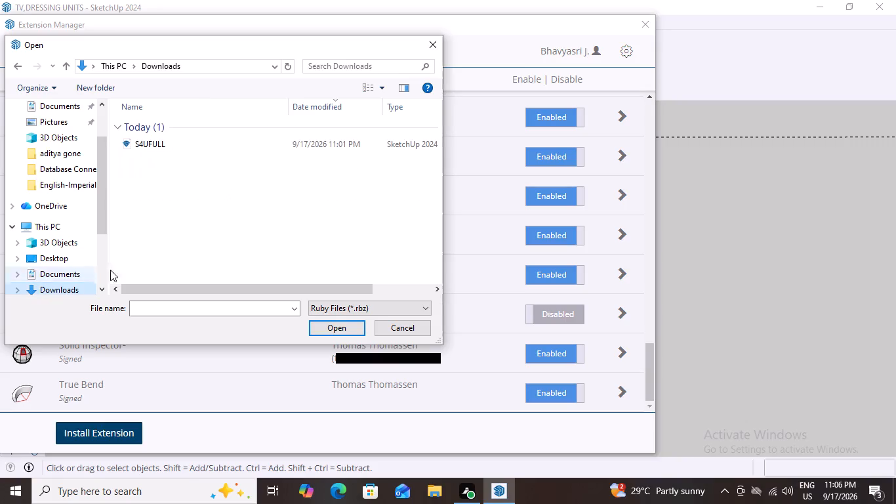
scroll(158, 140, "up", 7)
scroll(248, 182, "down", 5)
middle_click_drag(255, 205, 308, 220)
scroll(273, 222, "down", 3)
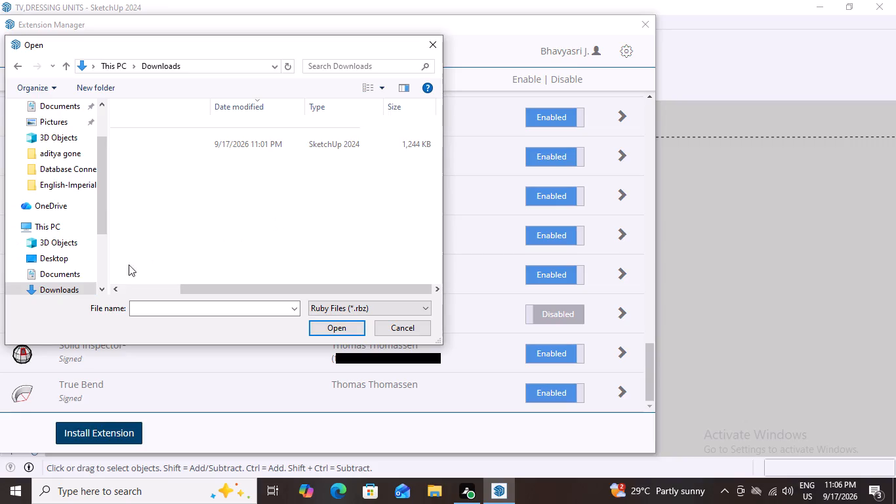
scroll(47, 289, "up", 7)
scroll(52, 284, "down", 5)
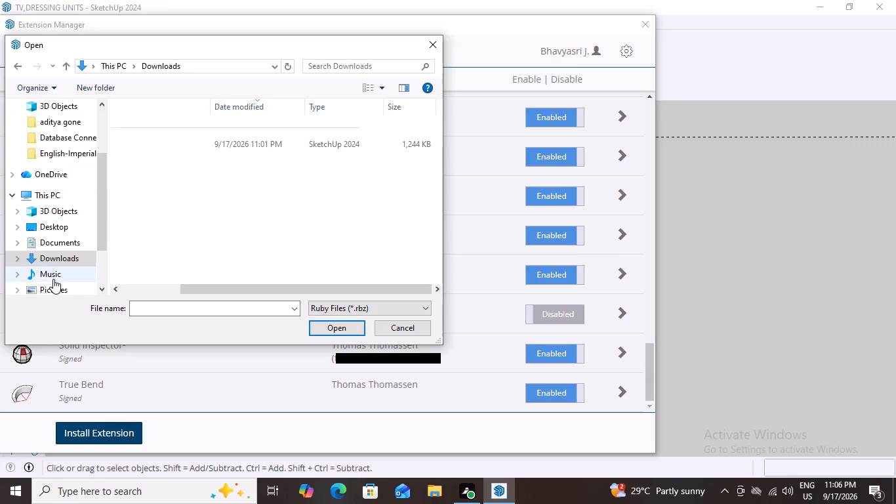
scroll(28, 261, "up", 1)
left_click(49, 226)
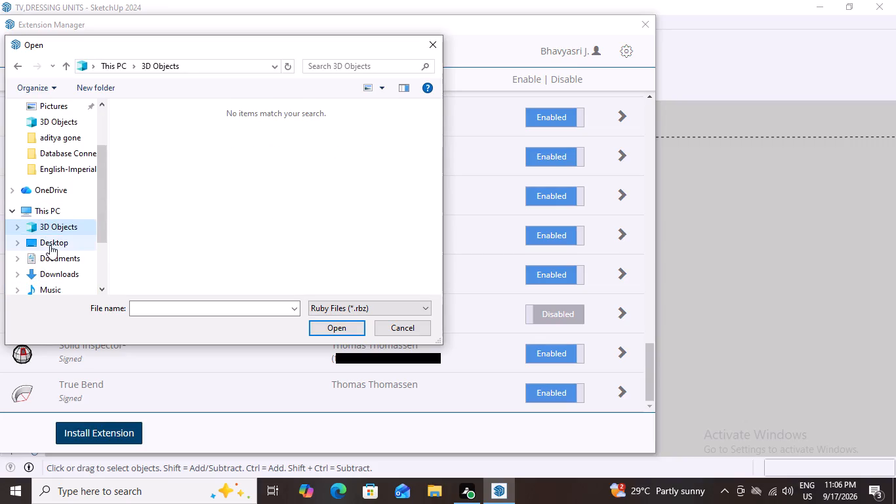
left_click(50, 245)
left_click(51, 259)
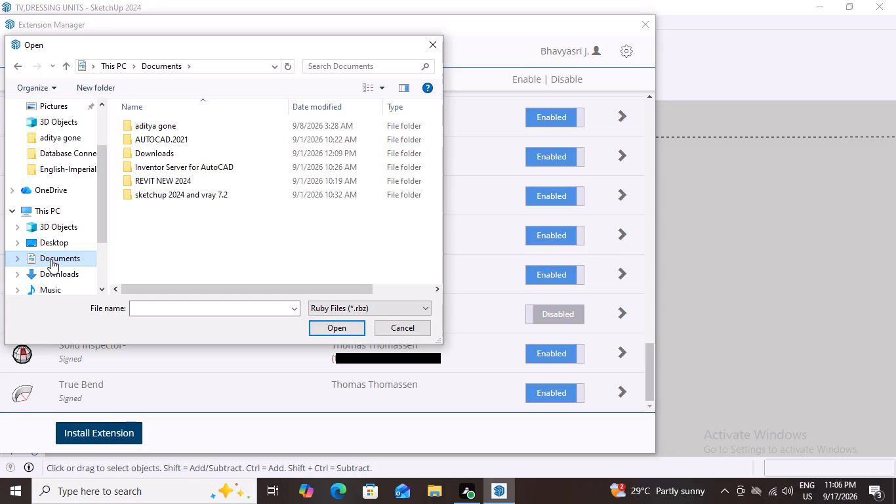
left_click(54, 273)
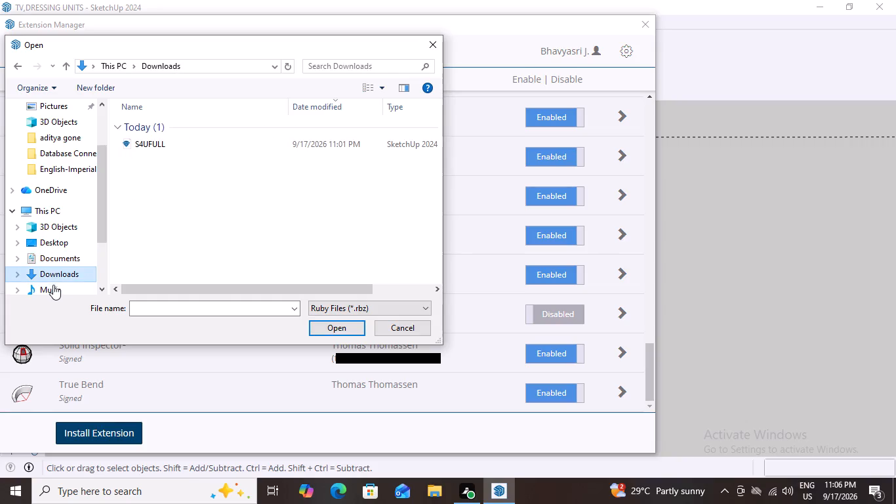
left_click(52, 287)
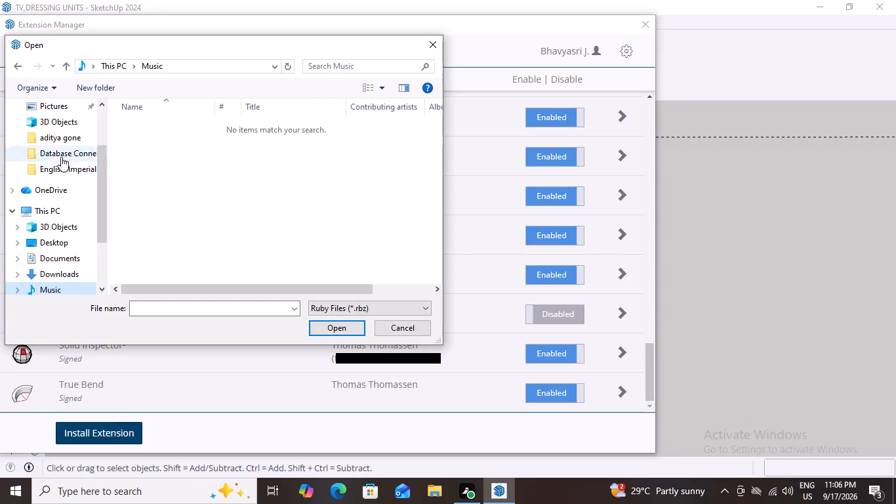
scroll(38, 164, "up", 2)
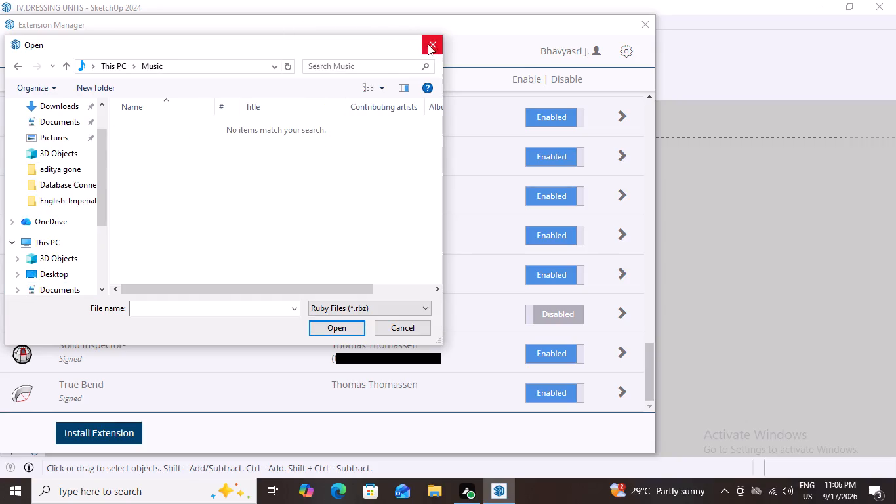
left_click(428, 44)
Mark all installed extensions, look through the s4u entries in the list, and close the Extension Manager.
scroll(275, 171, "down", 8)
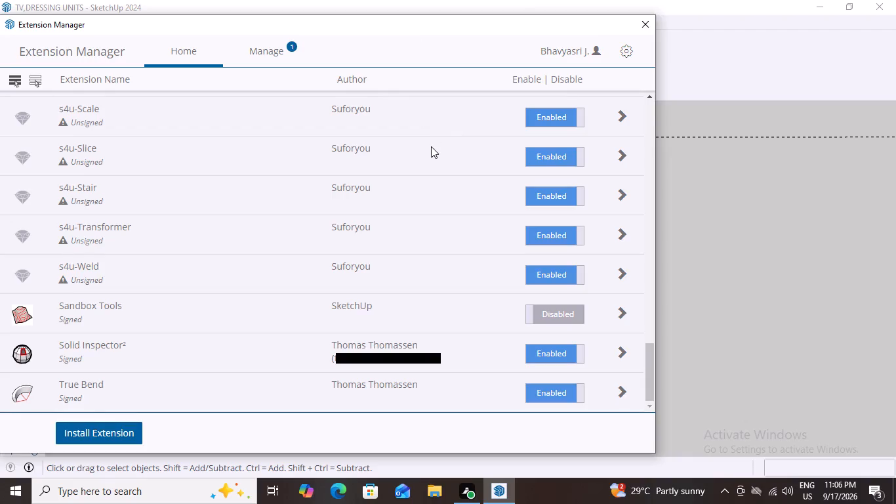
scroll(130, 192, "down", 4)
scroll(41, 56, "up", 5)
left_click(71, 79)
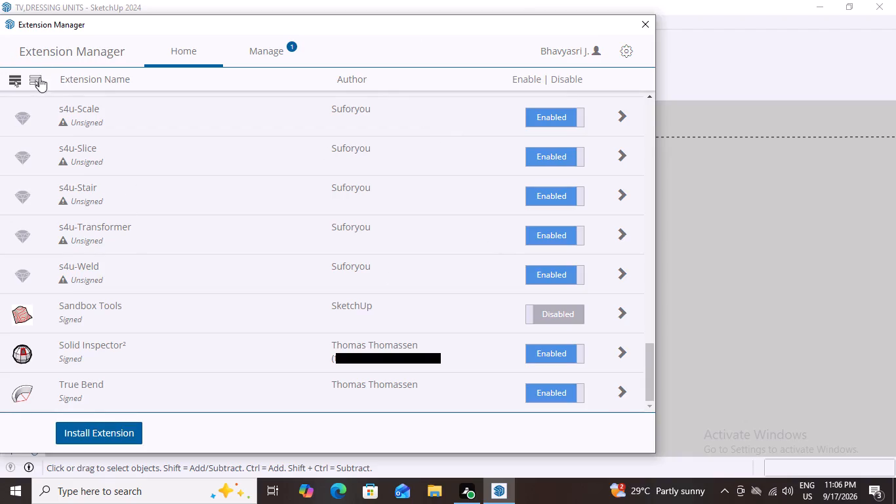
left_click(38, 77)
left_click(18, 77)
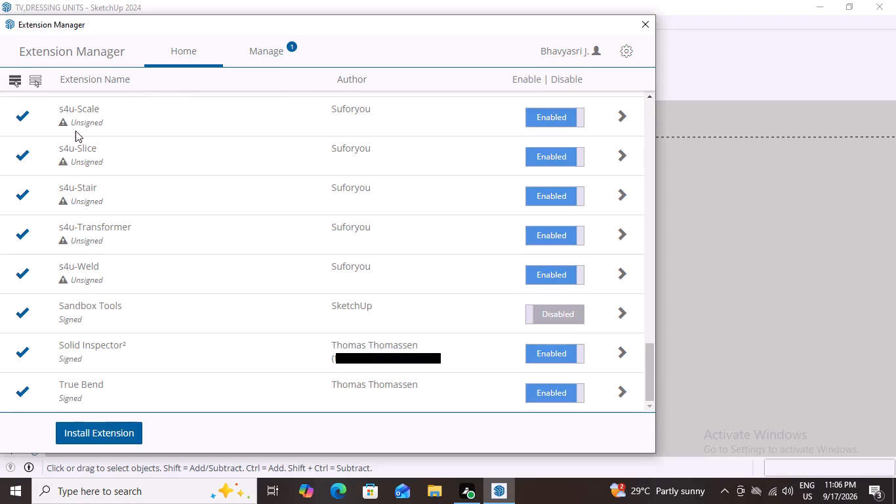
scroll(51, 154, "down", 5)
scroll(135, 315, "up", 5)
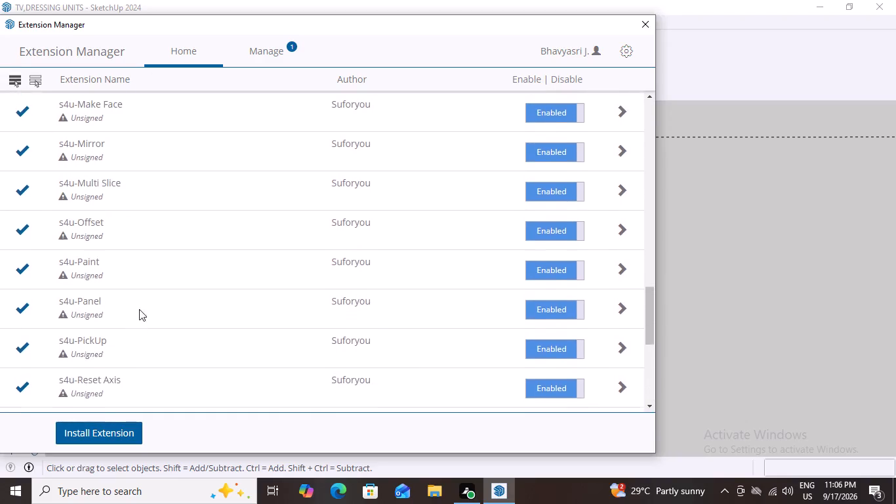
scroll(186, 273, "up", 3)
scroll(186, 273, "down", 17)
scroll(400, 326, "down", 4)
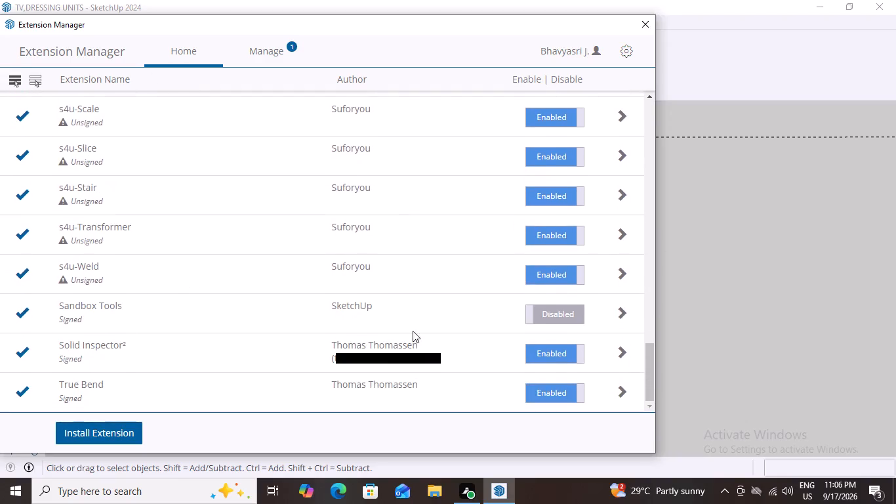
scroll(413, 331, "down", 2)
scroll(388, 263, "up", 2)
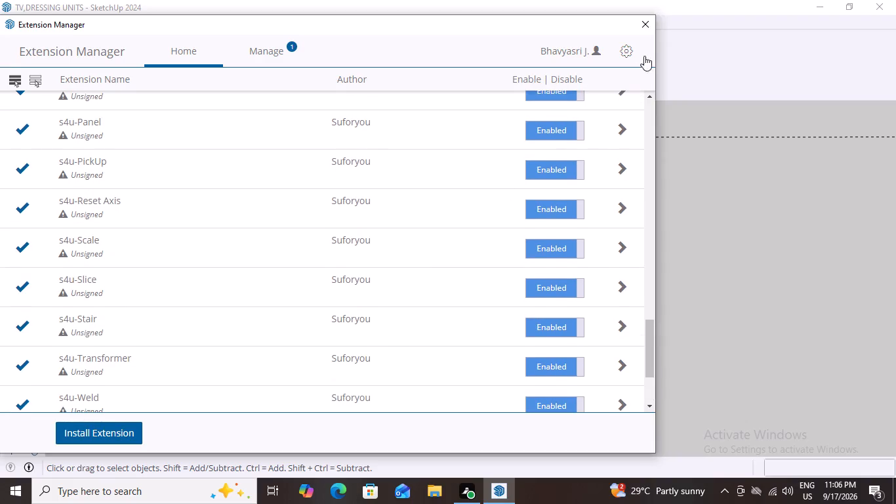
left_click(647, 24)
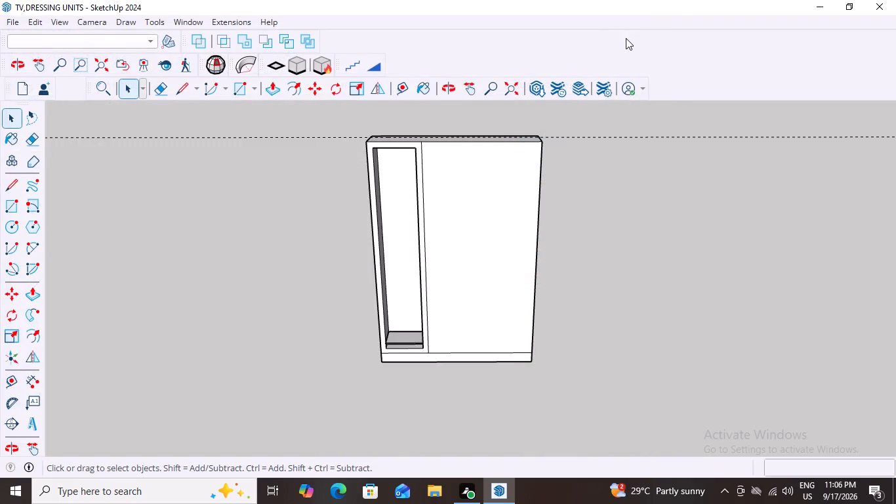
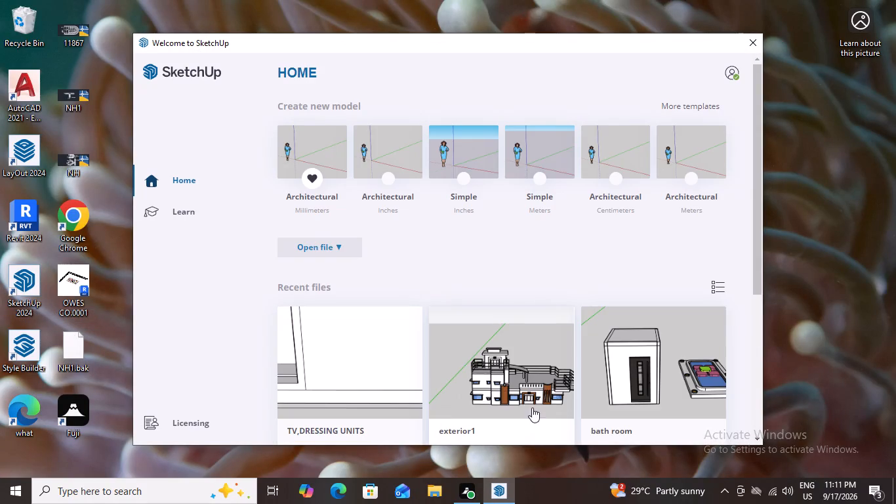
Open the recent TV,DRESSING UNITS model and dismiss the extension errors report.
scroll(529, 401, "up", 1)
left_click(320, 348)
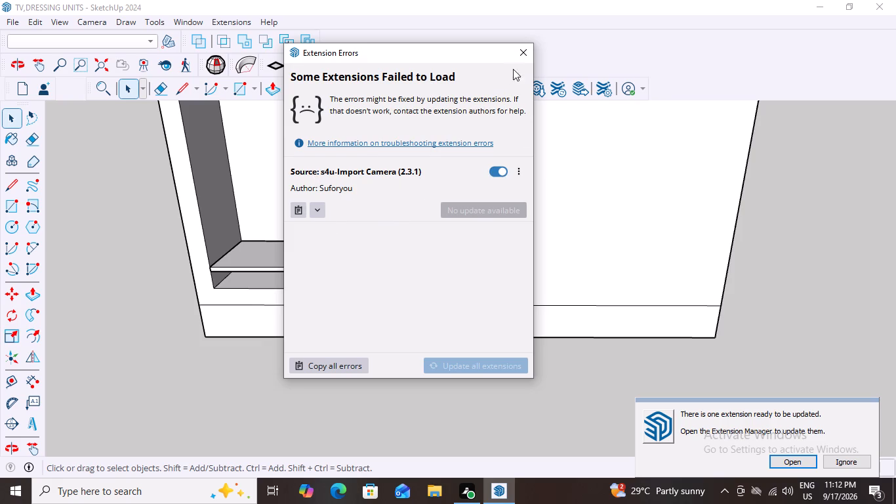
left_click(526, 49)
scroll(479, 253, "down", 5)
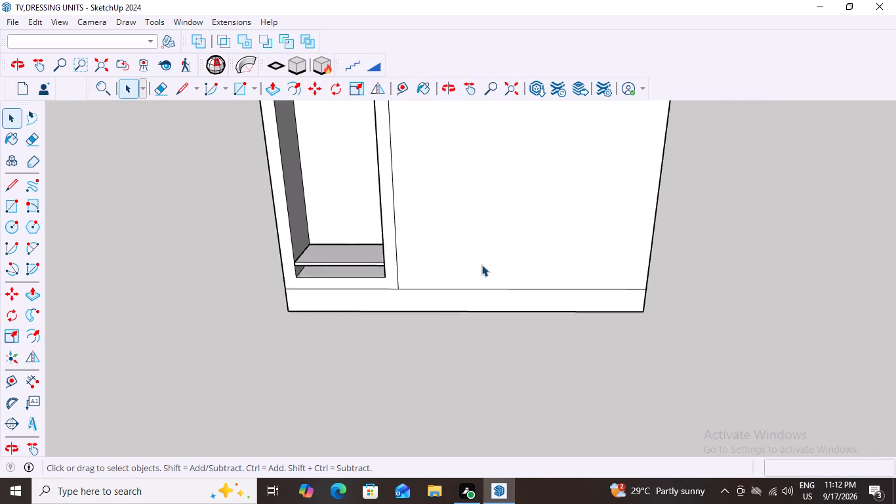
scroll(481, 264, "down", 18)
scroll(558, 115, "up", 8)
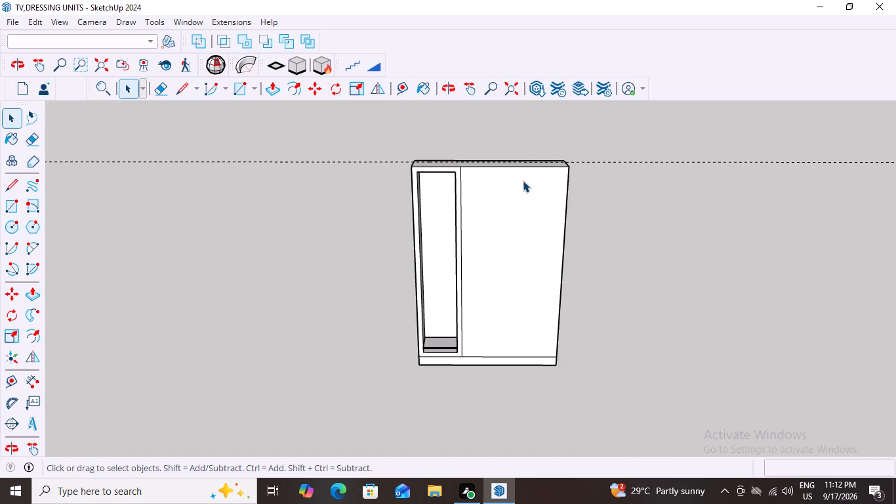
scroll(516, 179, "up", 1)
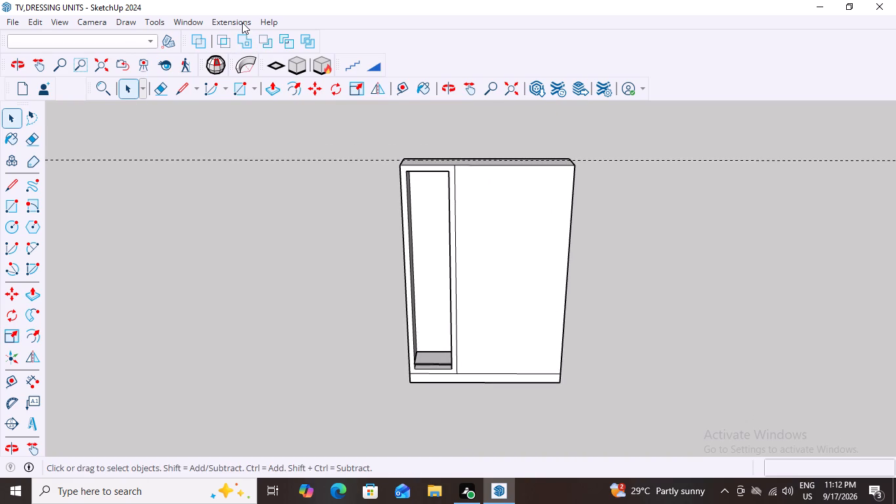
Install the clf_shape_bender_0-6-1 extension file from the caddesk user's Downloads folder on Local Disk (C:) through the Extension Manager.
left_click(242, 22)
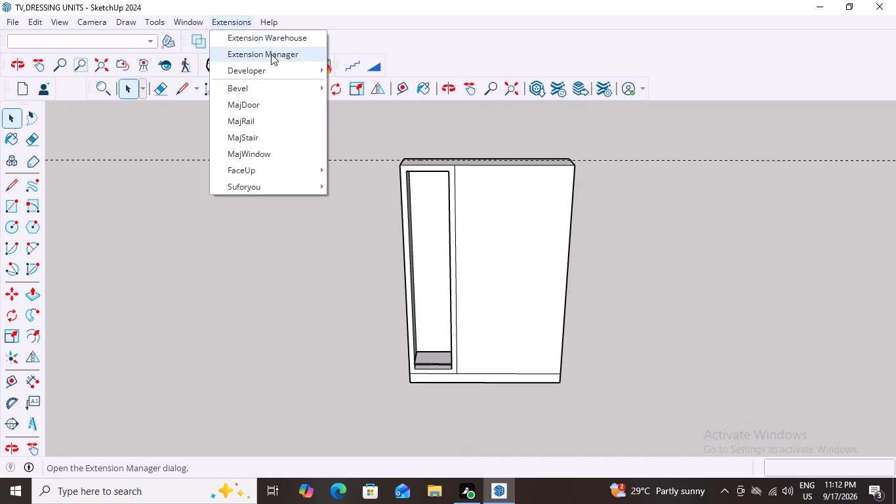
left_click(271, 54)
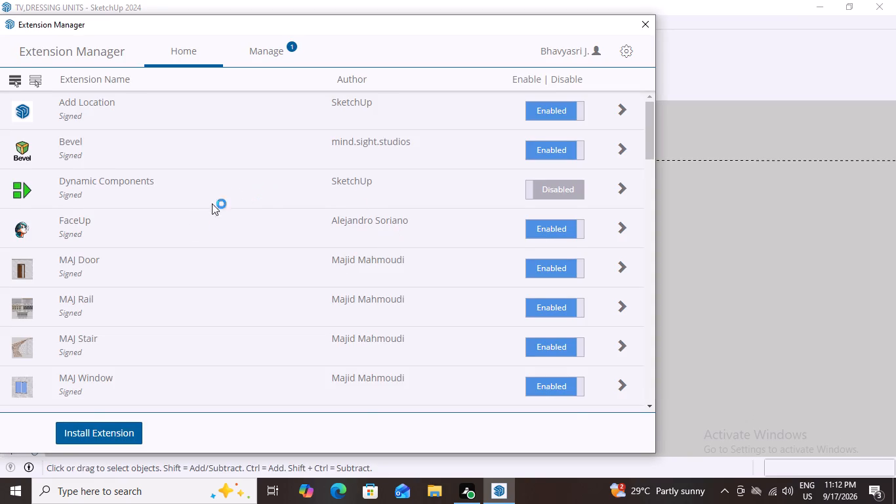
scroll(174, 299, "down", 4)
left_click(86, 429)
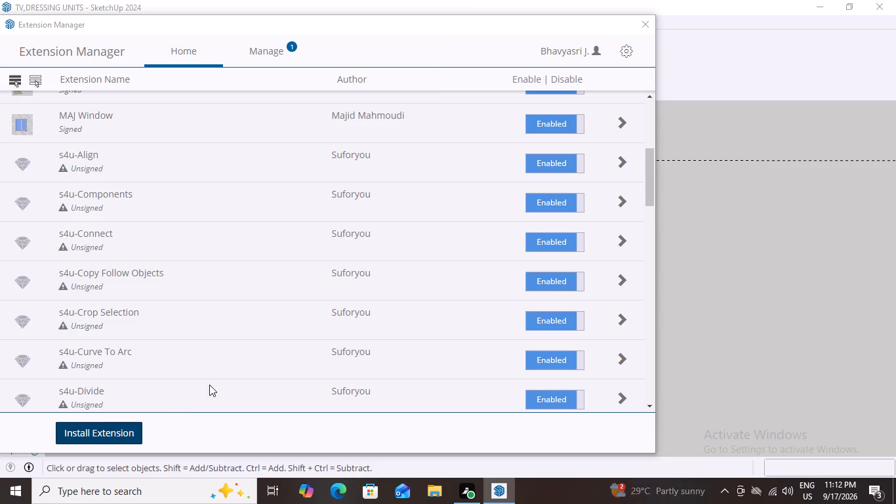
left_click(44, 242)
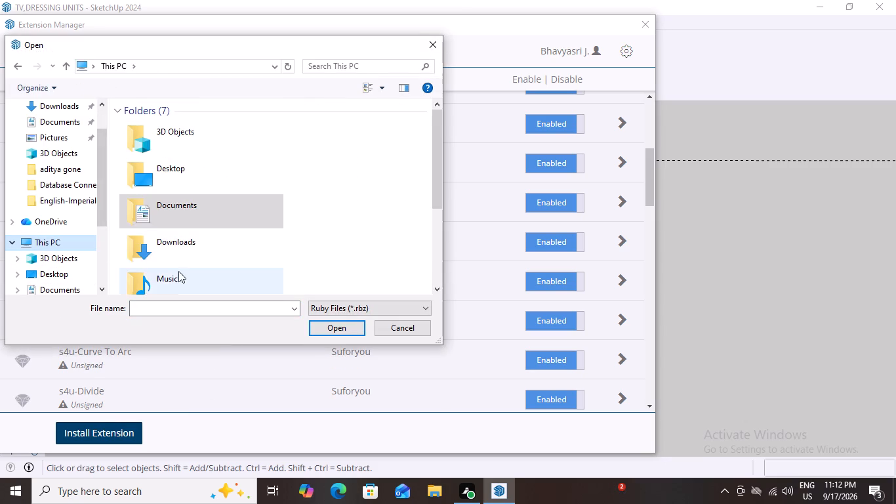
scroll(180, 271, "down", 4)
left_click(163, 276)
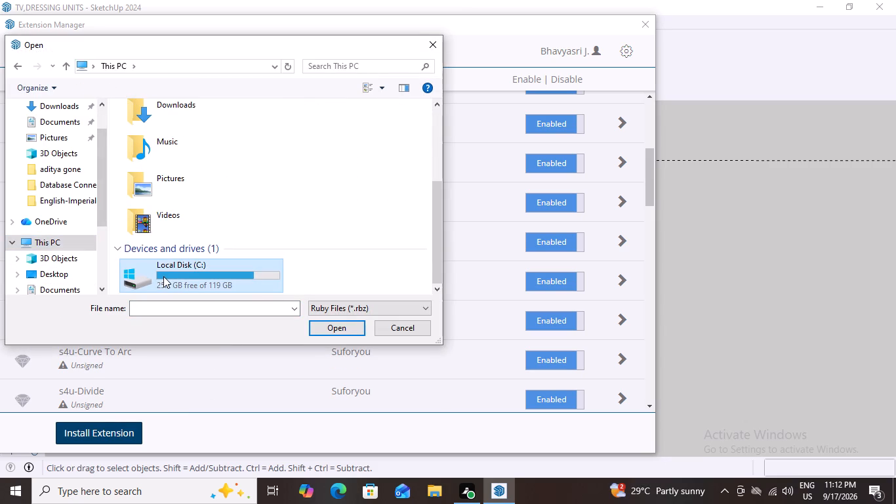
left_click(190, 282)
left_click(190, 282)
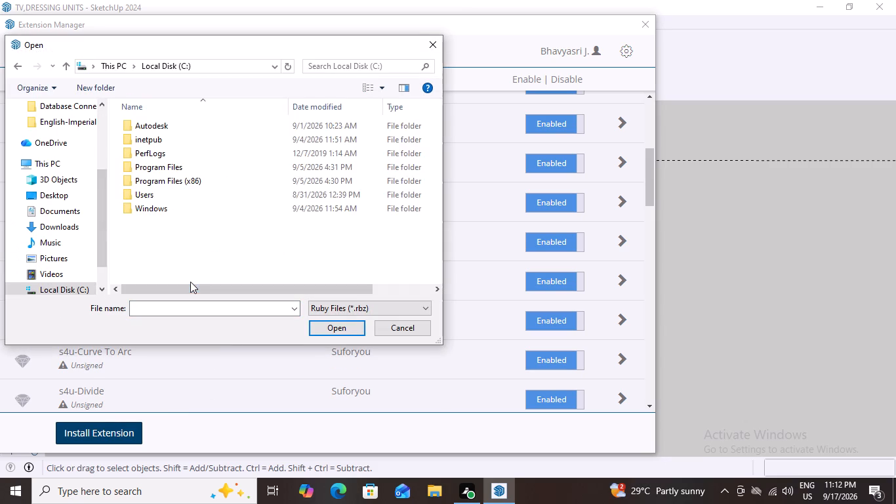
double_click(147, 195)
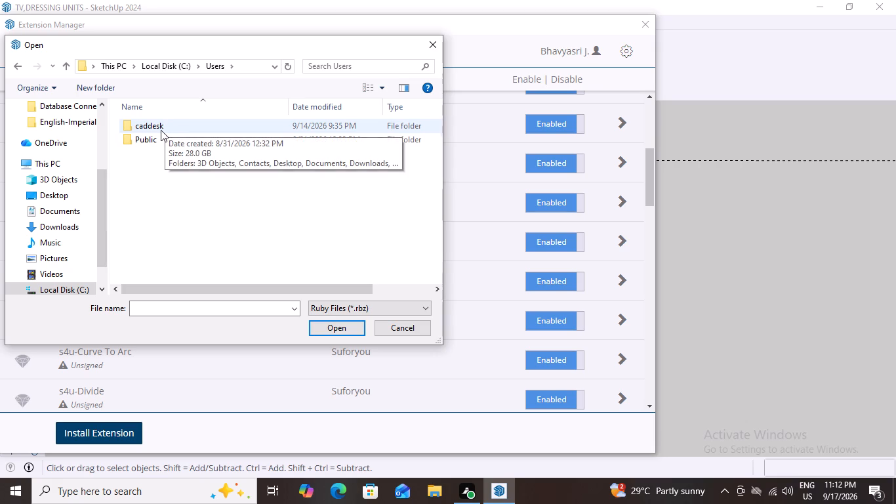
double_click(161, 128)
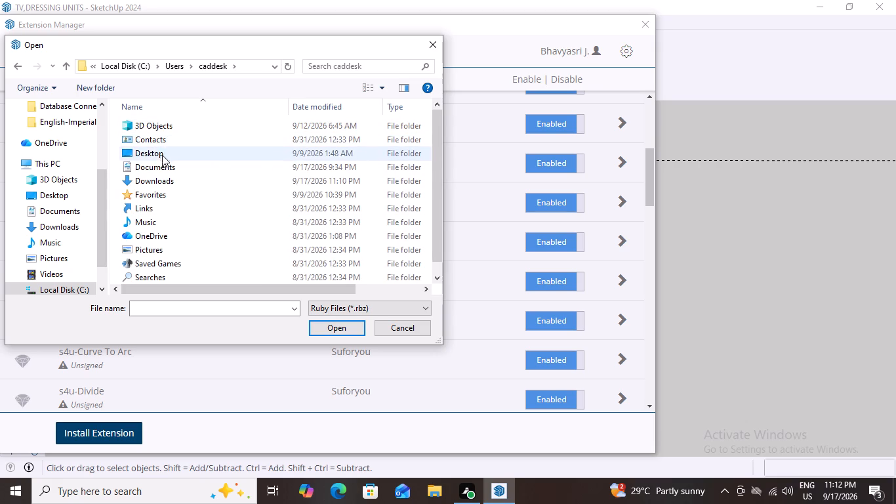
double_click(162, 180)
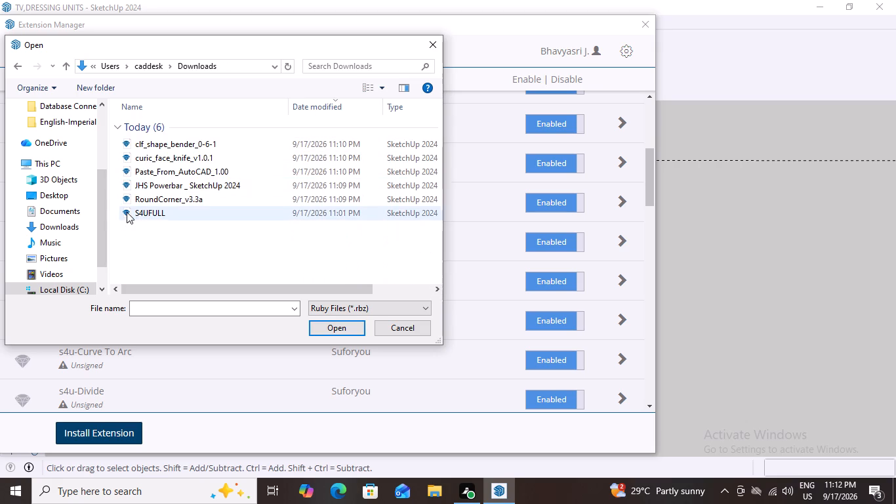
scroll(127, 212, "up", 2)
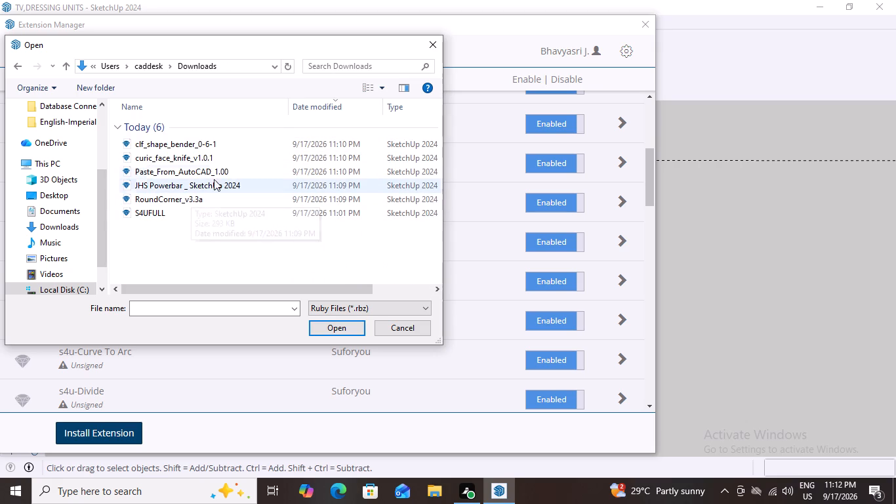
left_click(149, 144)
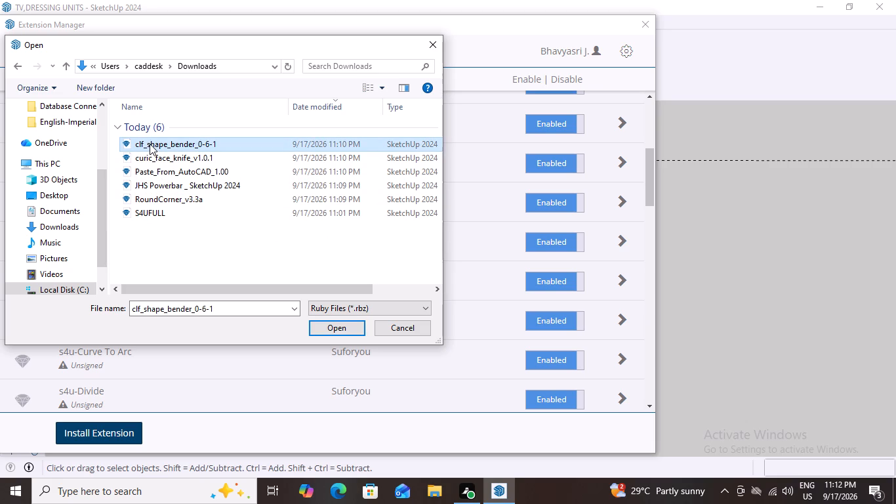
left_click(150, 157, "shift")
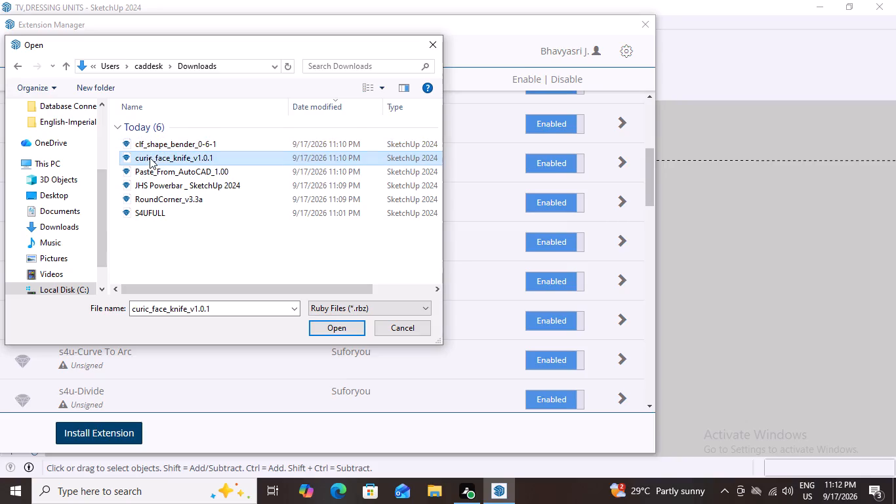
double_click(156, 143)
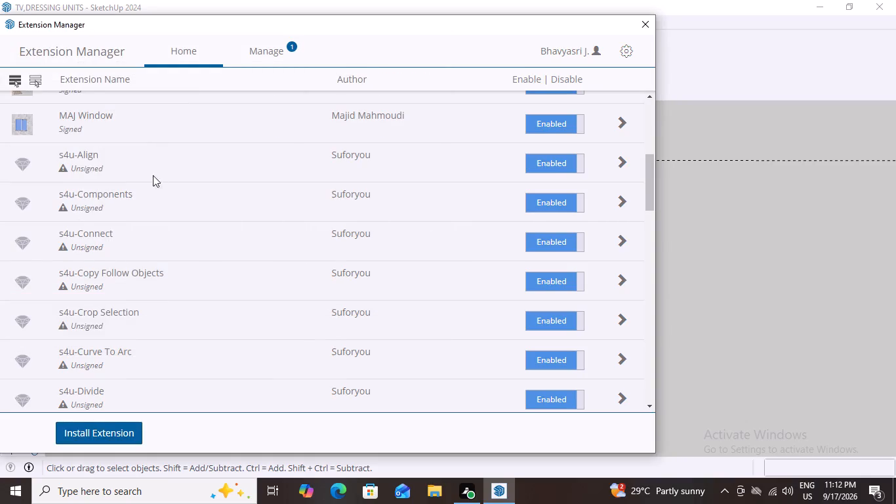
Look through the installed extensions list for the Shape Bender and s4u entries.
scroll(152, 251, "down", 11)
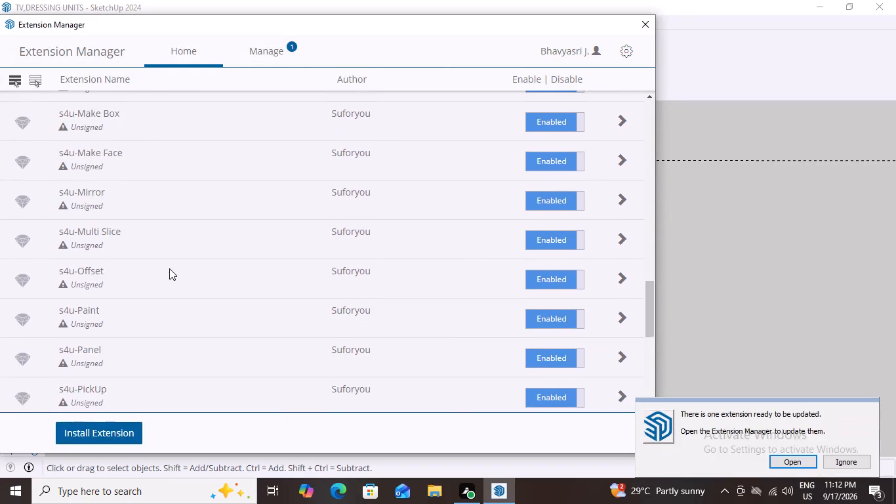
scroll(186, 264, "down", 13)
scroll(192, 264, "up", 16)
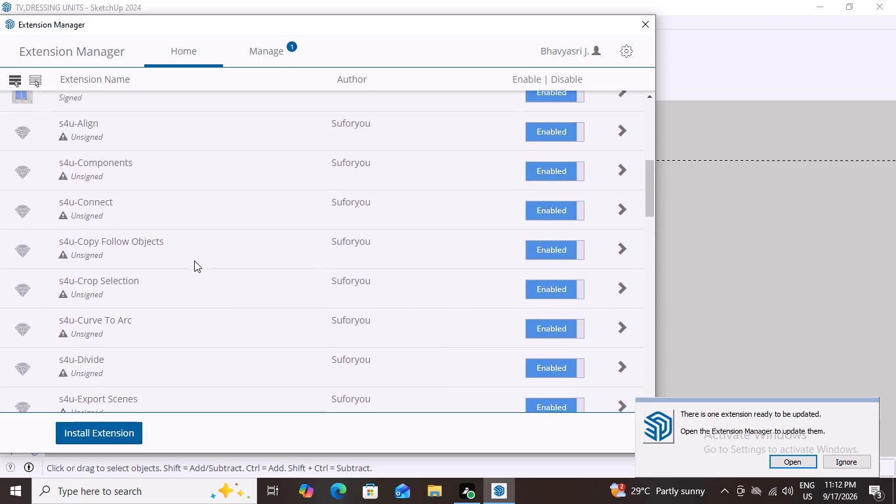
scroll(194, 261, "up", 4)
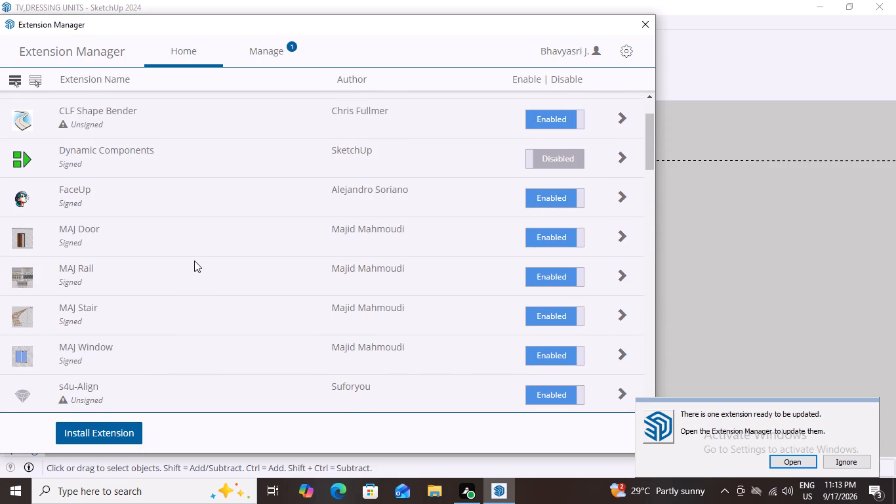
Install the curic_face_knife_v1.0.1 extension file from Downloads.
left_click(98, 429)
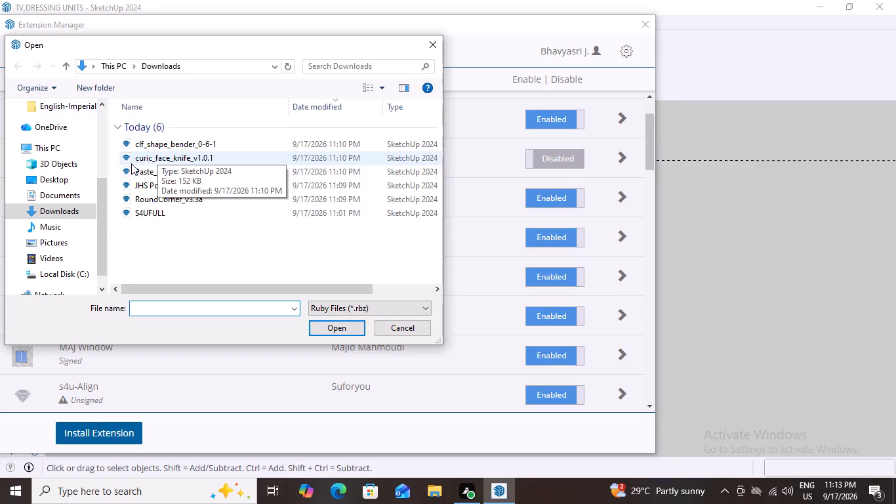
double_click(157, 159)
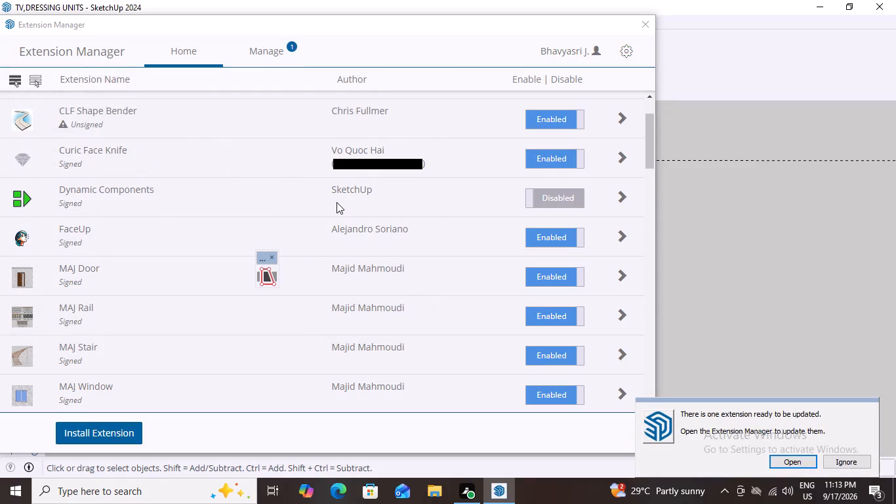
Install the Paste_From_AutoCAD_1.00 extension file from Downloads and check the installed extensions list.
left_click(112, 431)
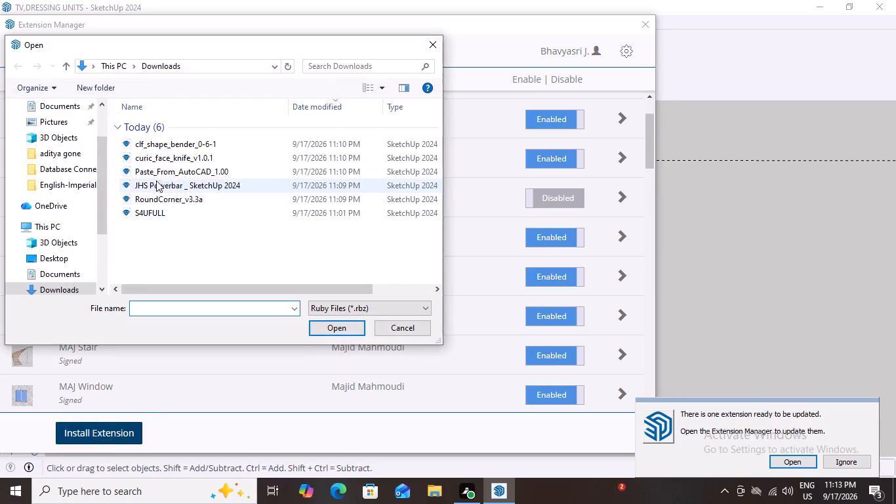
double_click(166, 171)
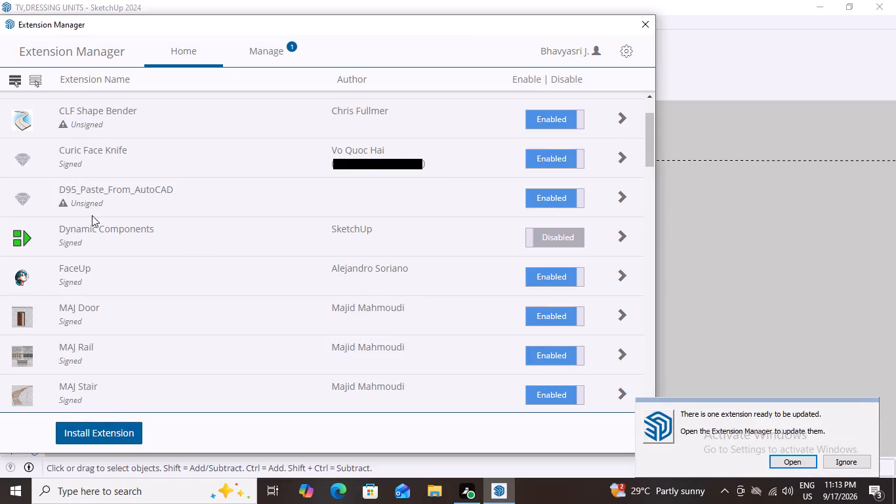
scroll(115, 153, "up", 3)
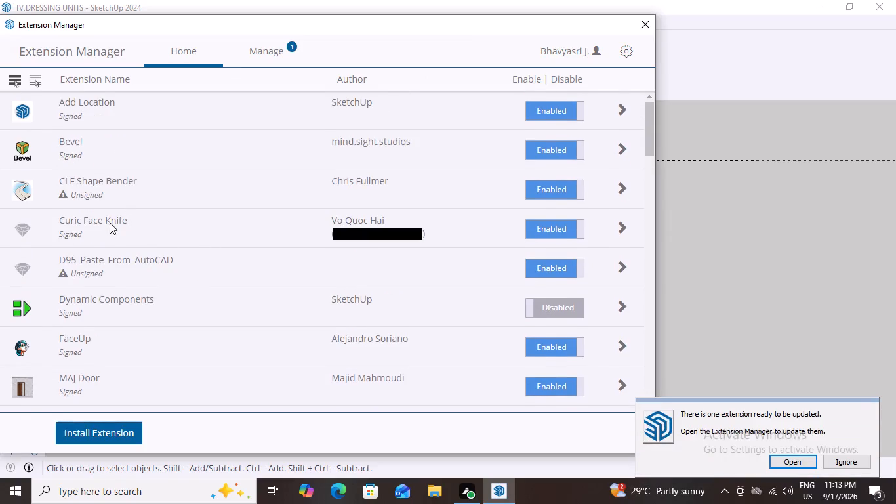
scroll(96, 222, "down", 3)
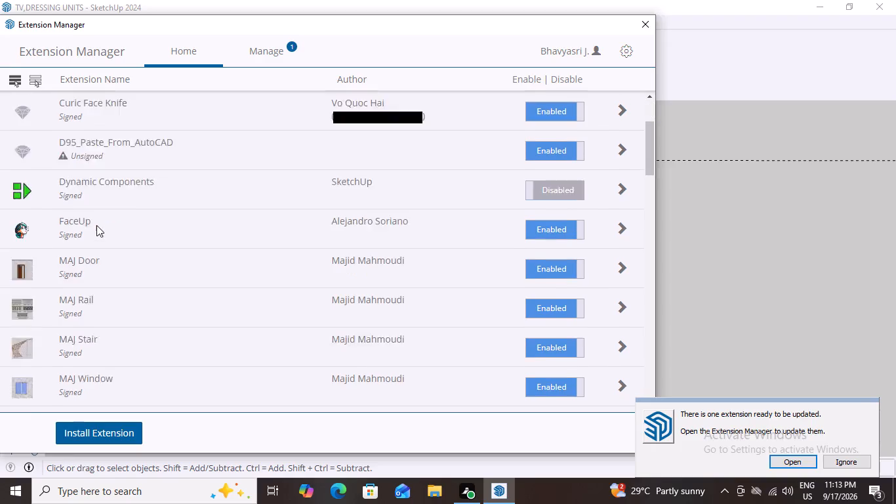
scroll(96, 241, "down", 2)
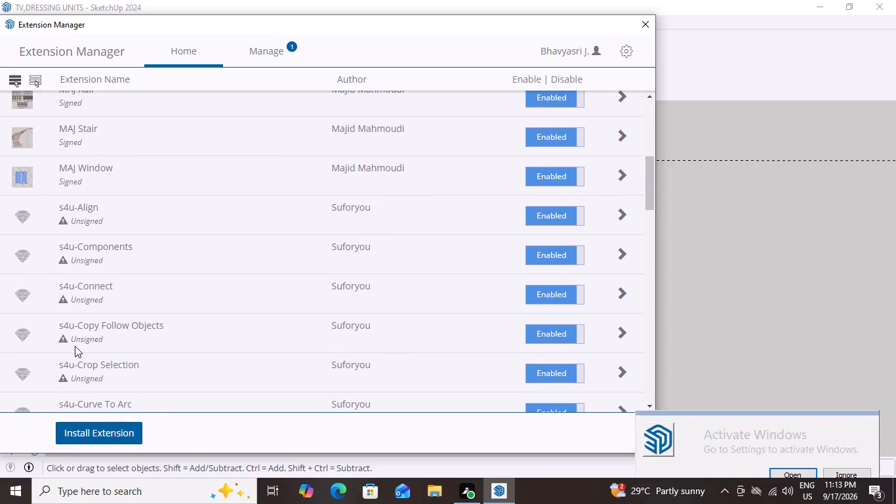
Install the JHS Powerbar _ SketchUp 2024 extension file from Downloads and check the installed extensions list.
left_click(94, 429)
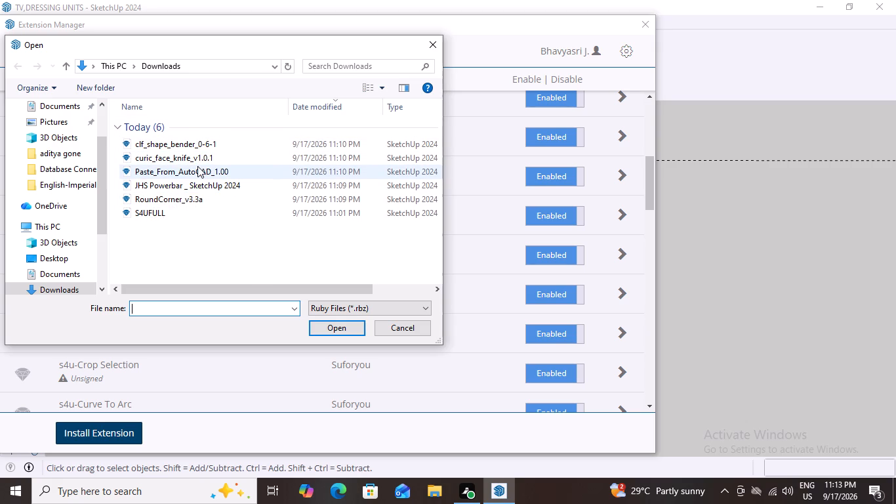
double_click(201, 186)
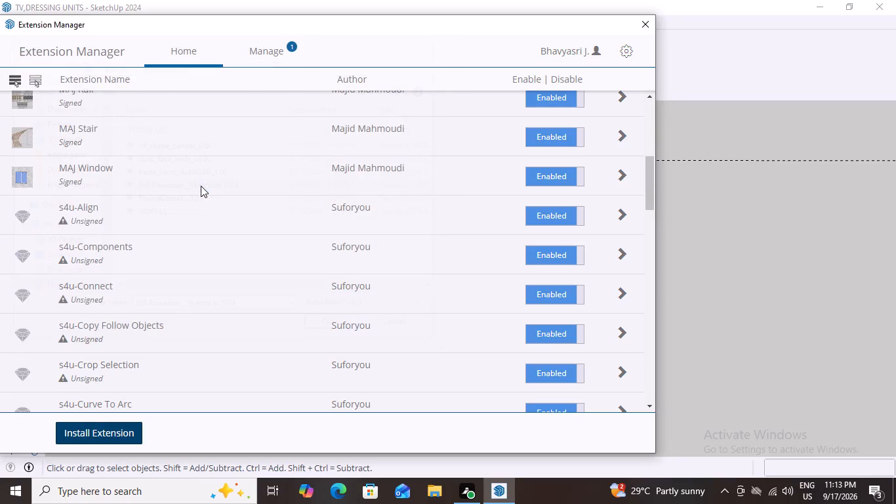
scroll(201, 186, "down", 4)
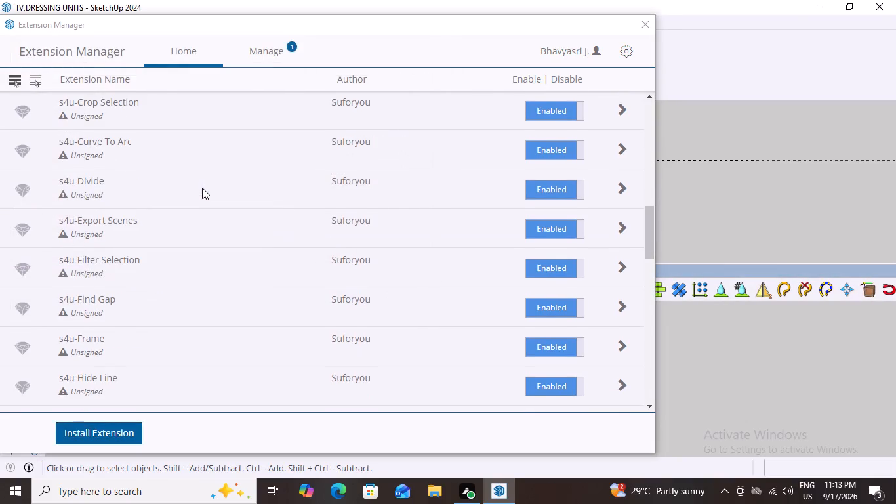
scroll(202, 185, "up", 15)
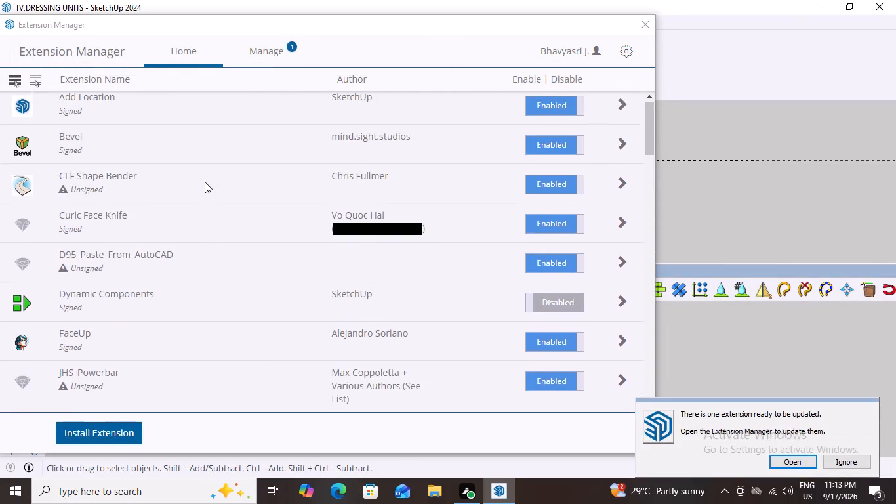
scroll(134, 171, "up", 7)
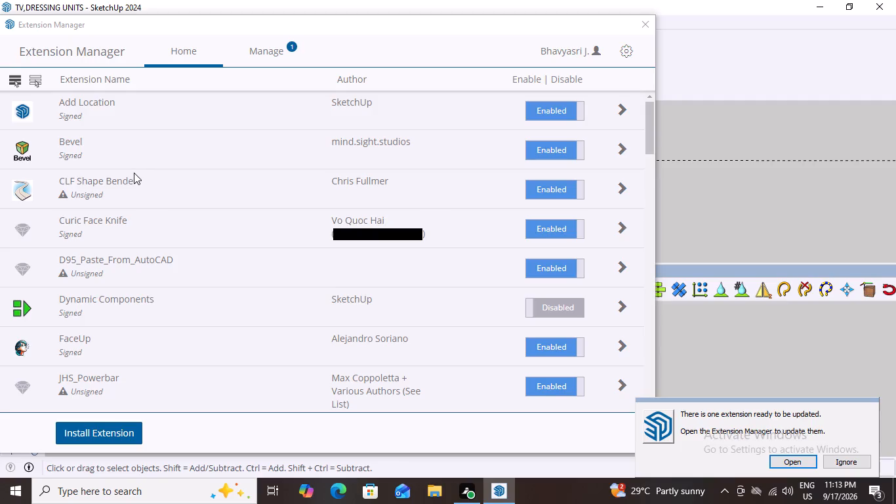
scroll(132, 241, "down", 3)
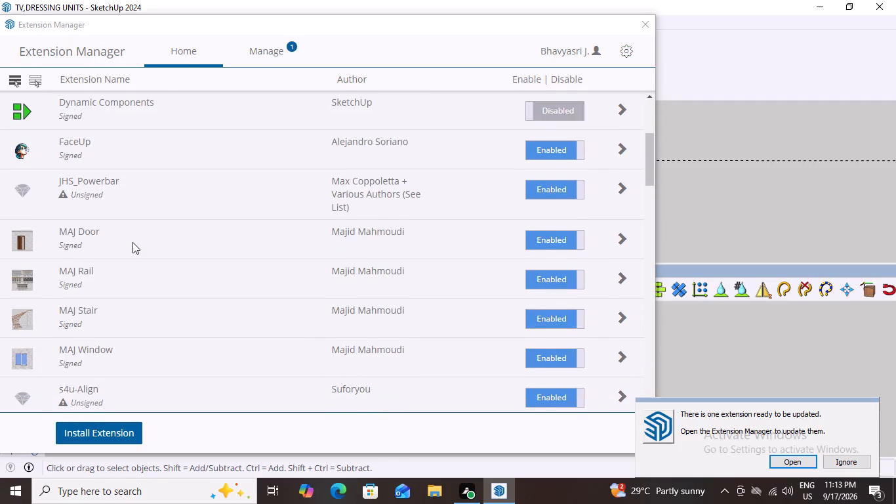
Look through the extension files in Downloads for any still left to install, and cancel without opening one.
left_click(89, 431)
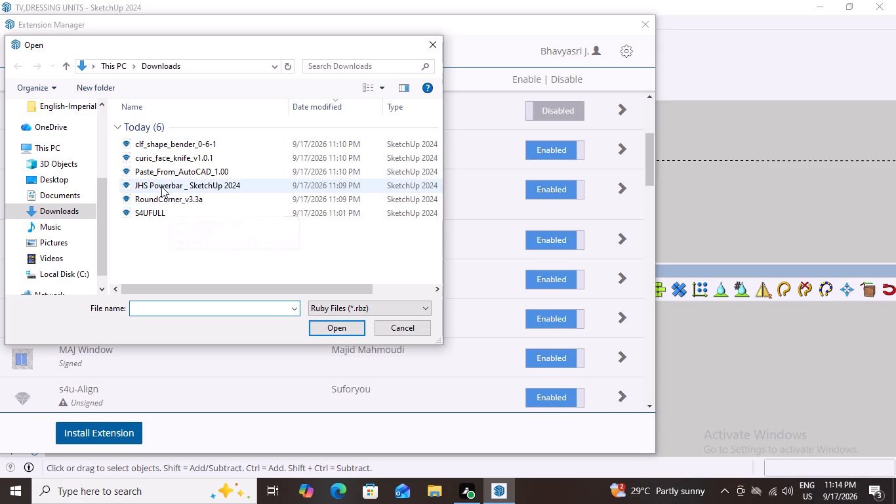
scroll(193, 126, "up", 3)
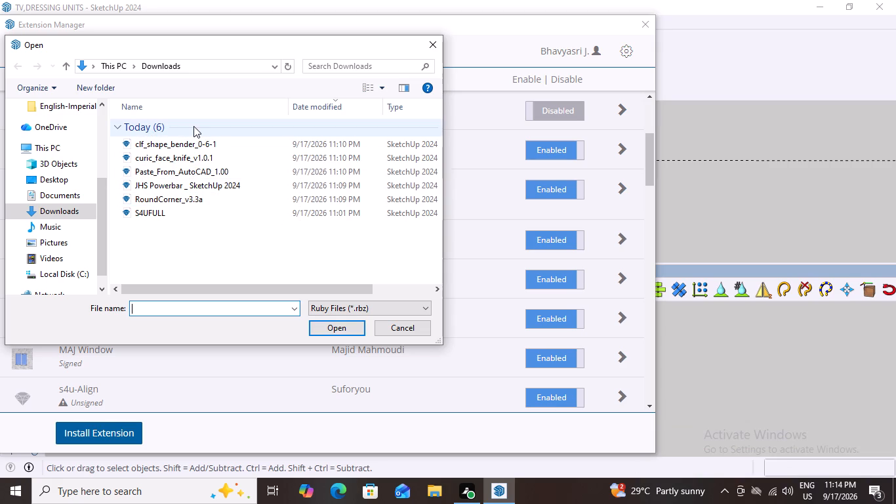
scroll(272, 171, "down", 7)
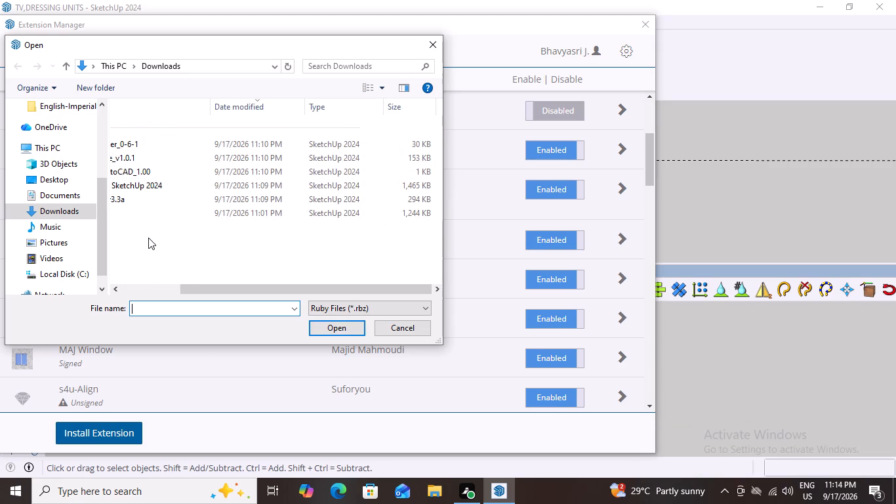
scroll(144, 234, "up", 19)
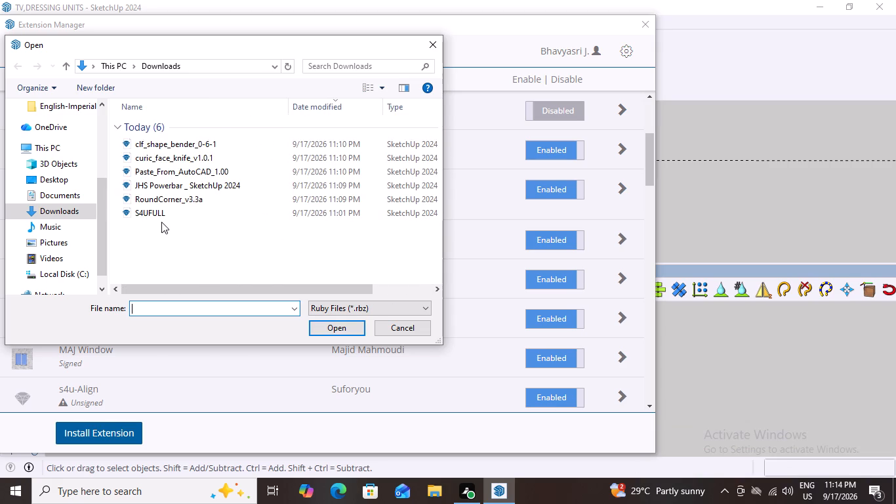
scroll(161, 222, "down", 5)
scroll(161, 222, "up", 8)
left_click(438, 47)
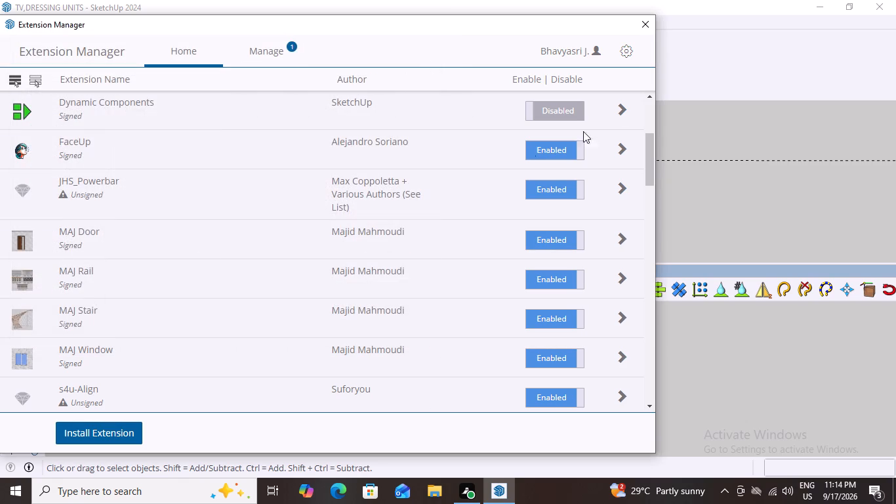
Check the remainder of the installed extensions list and close the Extension Manager.
scroll(392, 461, "down", 3)
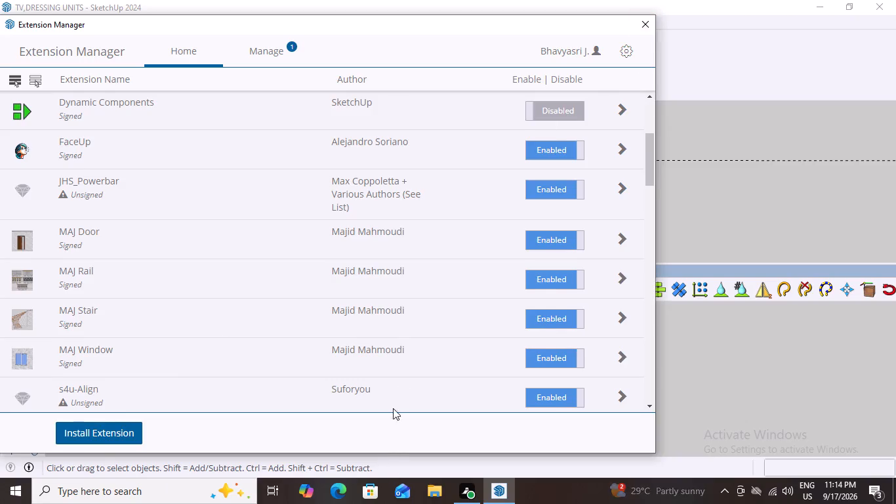
scroll(415, 356, "down", 20)
scroll(415, 356, "down", 11)
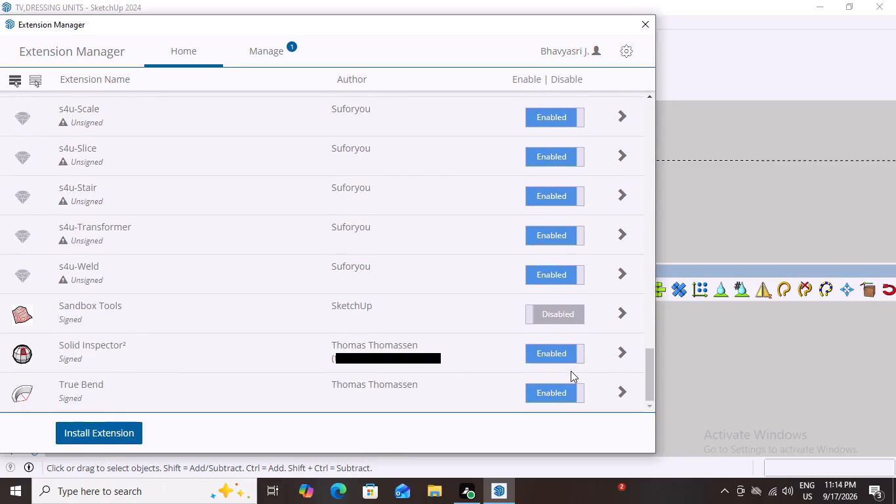
scroll(571, 369, "down", 10)
middle_click(571, 369)
left_click(649, 22)
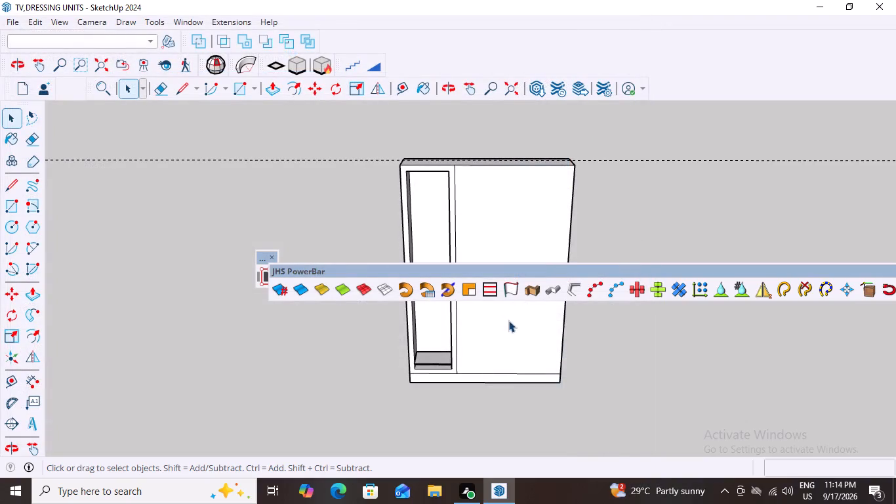
Dock the floating JHS PowerBar toolbar in the top row, directly after the Solid Tools icons.
scroll(510, 320, "down", 4)
scroll(280, 290, "up", 6)
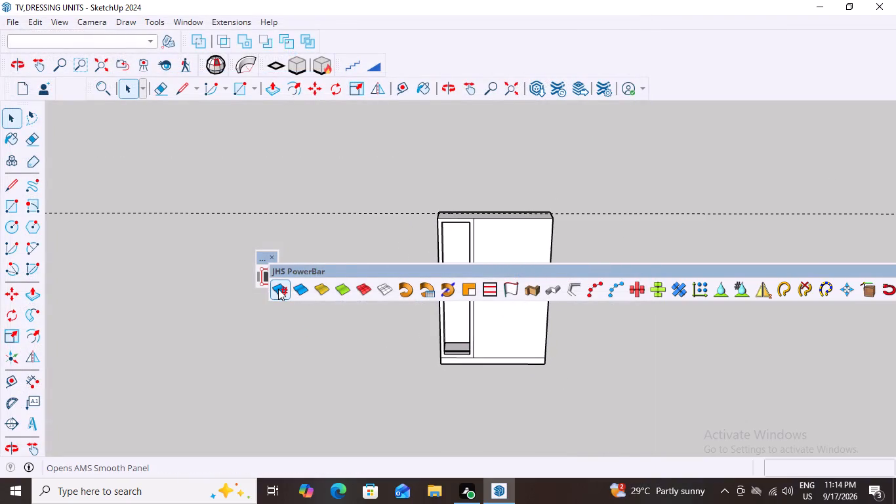
scroll(527, 320, "down", 4)
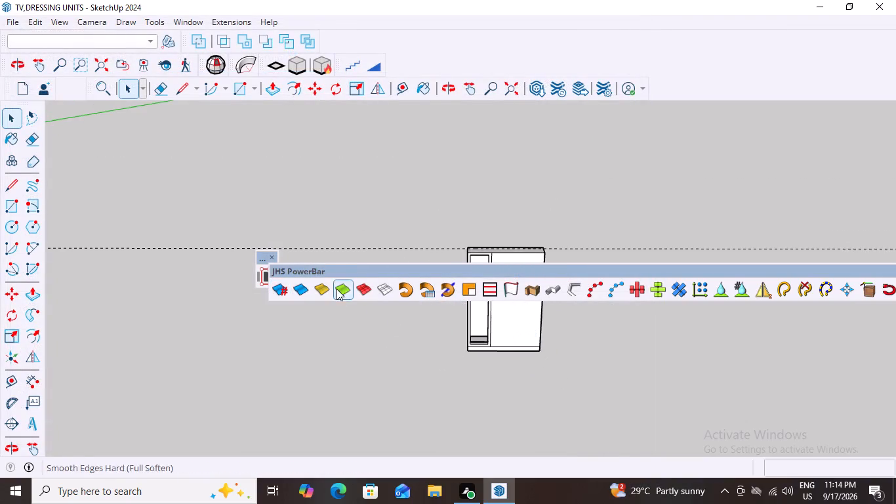
left_click_drag(293, 272, 312, 261)
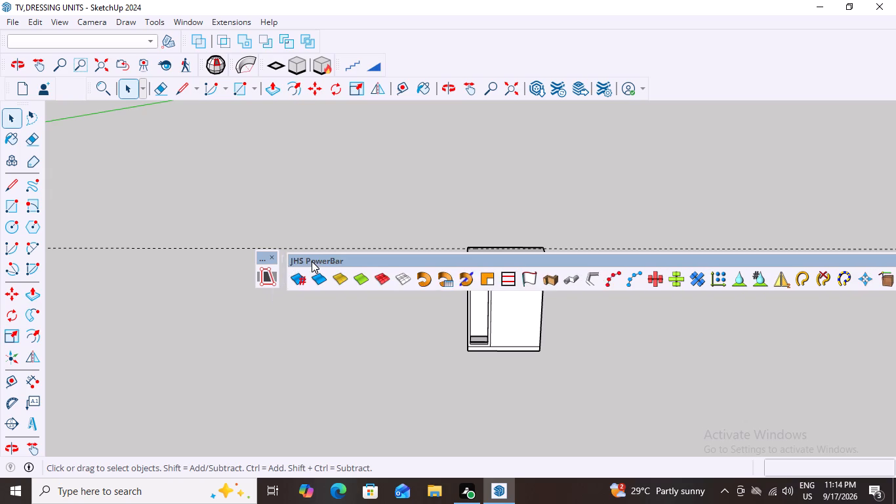
left_click_drag(312, 261, 351, 50)
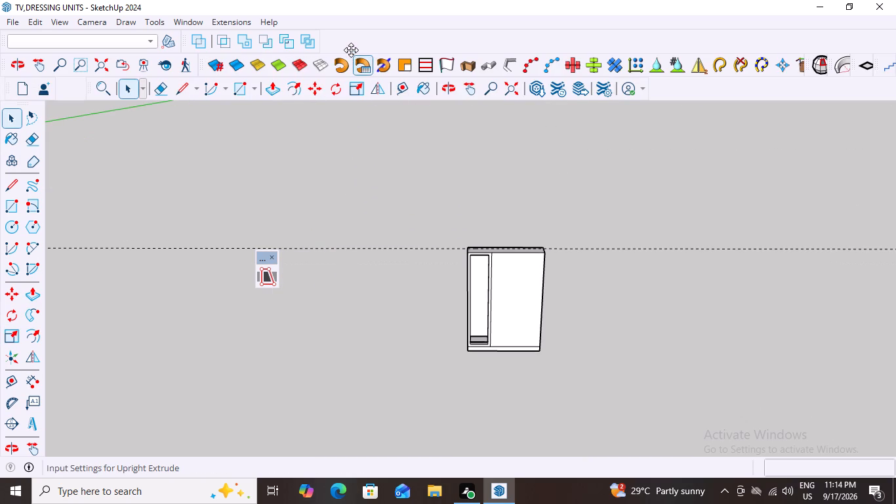
left_click_drag(351, 50, 375, 34)
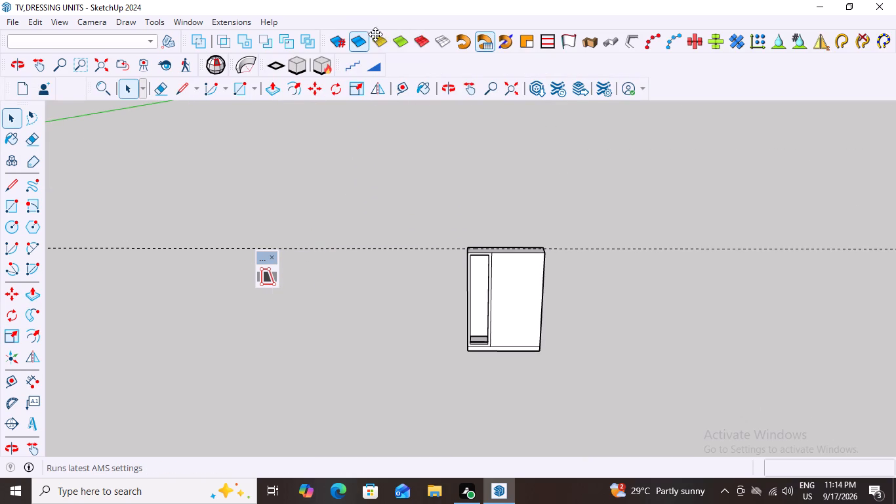
left_click_drag(375, 34, 390, 31)
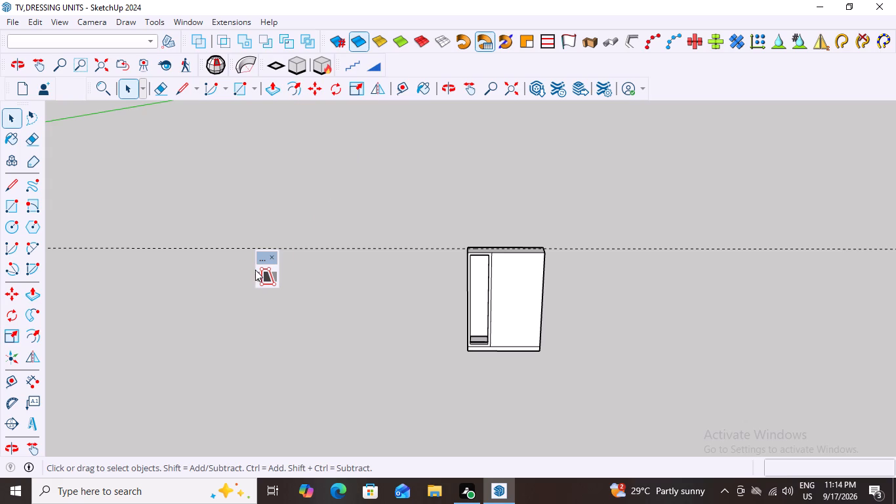
Dock the floating Curic Face Knife toolbar in the second row, directly after the s4u-Stair icons.
left_click_drag(258, 255, 417, 62)
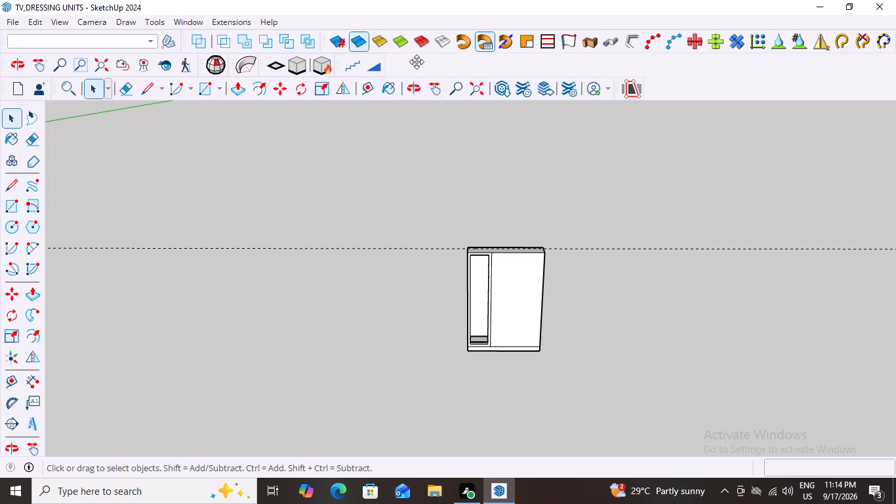
left_click_drag(417, 62, 405, 66)
left_click_drag(405, 66, 609, 81)
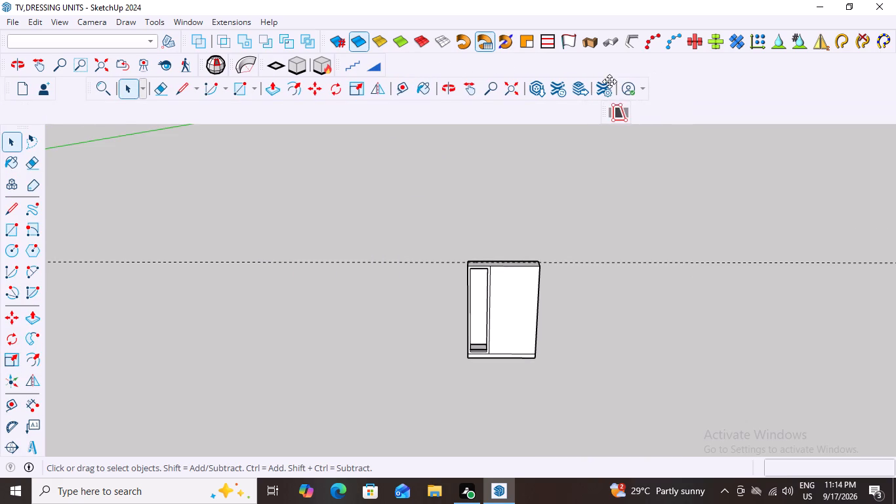
left_click_drag(609, 81, 657, 65)
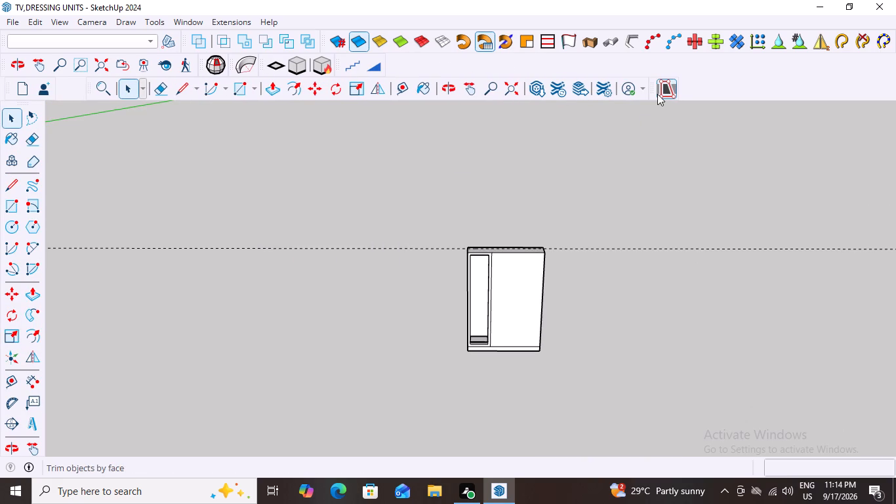
left_click_drag(653, 94, 389, 73)
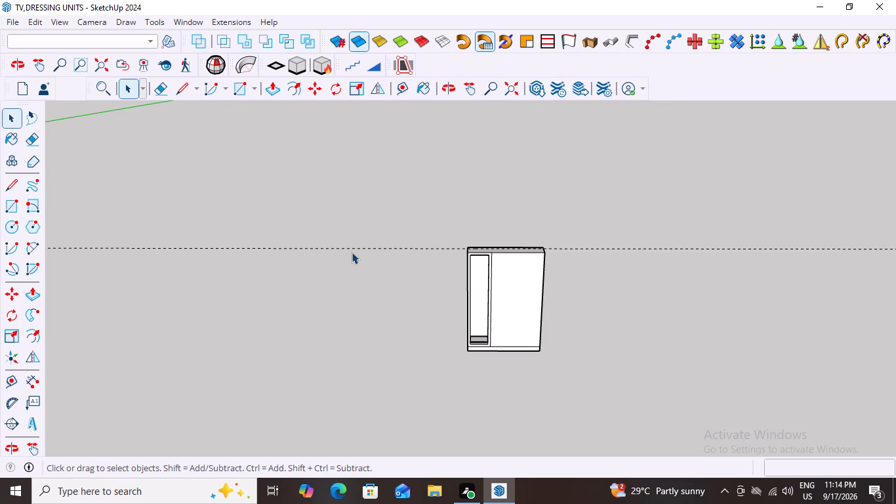
Show the Bevel toolbar and dock it in the second row, directly after the Curic Face Knife icon.
right_click(687, 72)
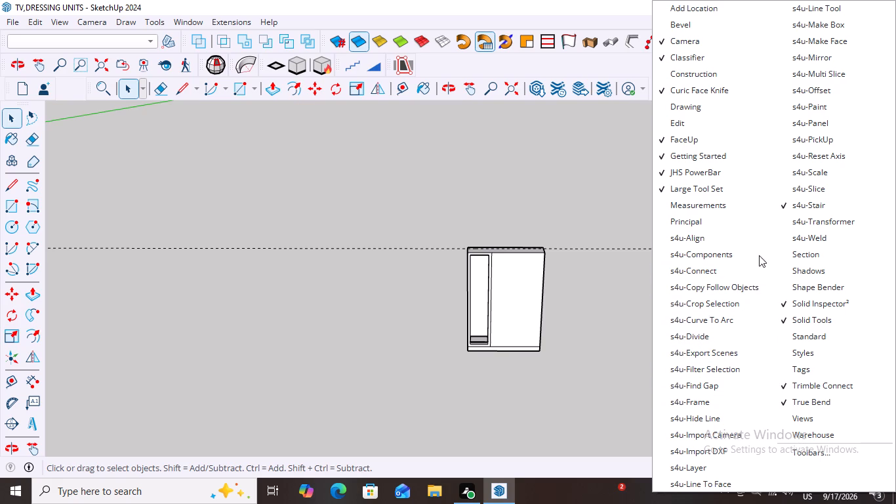
left_click(664, 24)
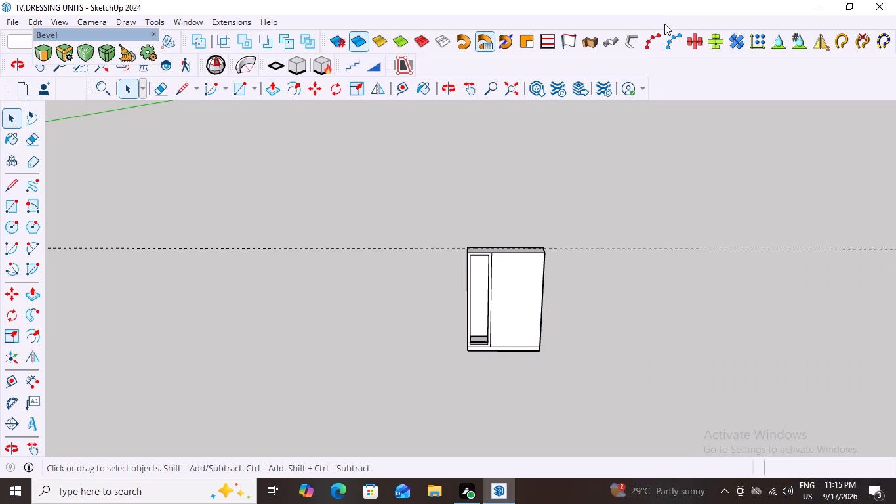
left_click_drag(60, 49, 249, 72)
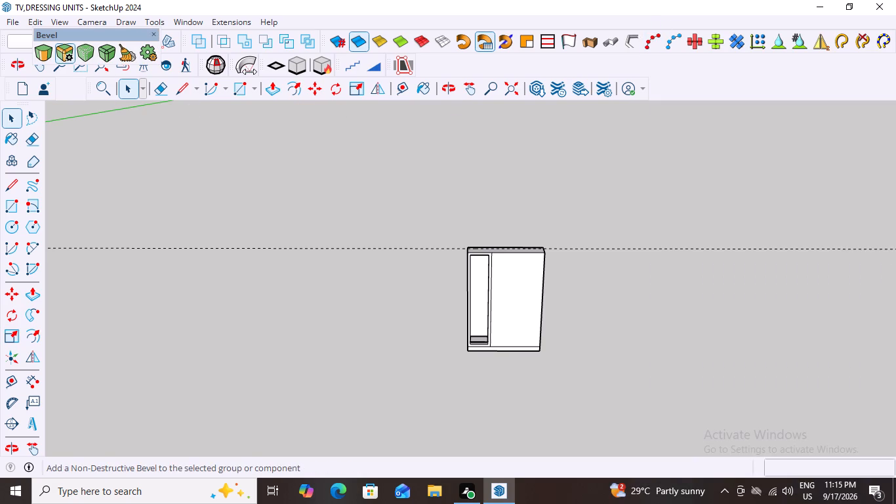
left_click_drag(249, 72, 243, 68)
left_click_drag(38, 35, 188, 45)
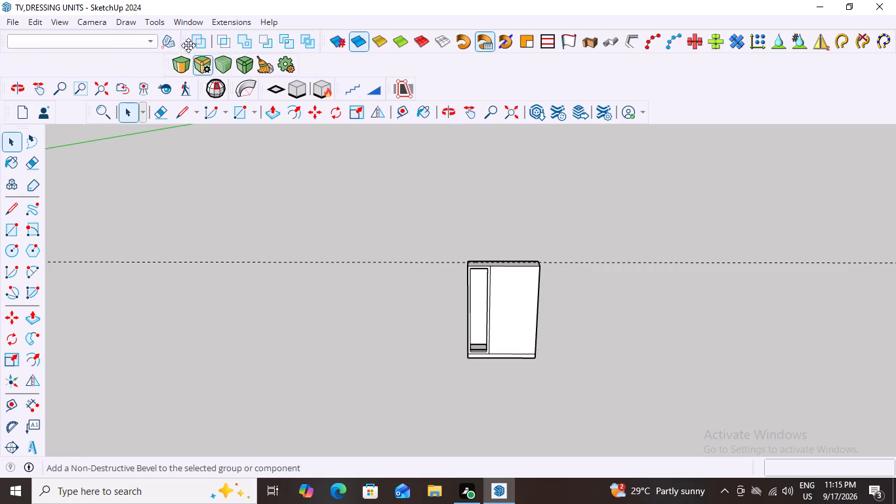
left_click_drag(188, 45, 430, 77)
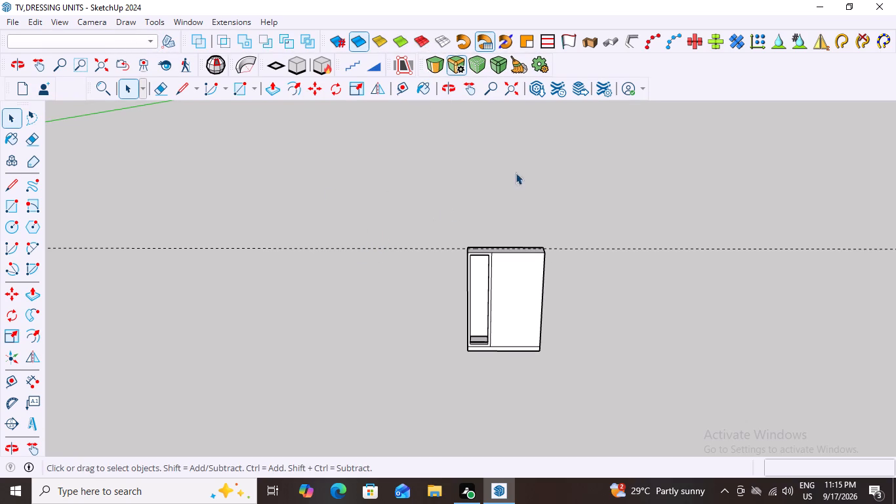
Hide the True Bend toolbar.
right_click(552, 133)
left_click(693, 131)
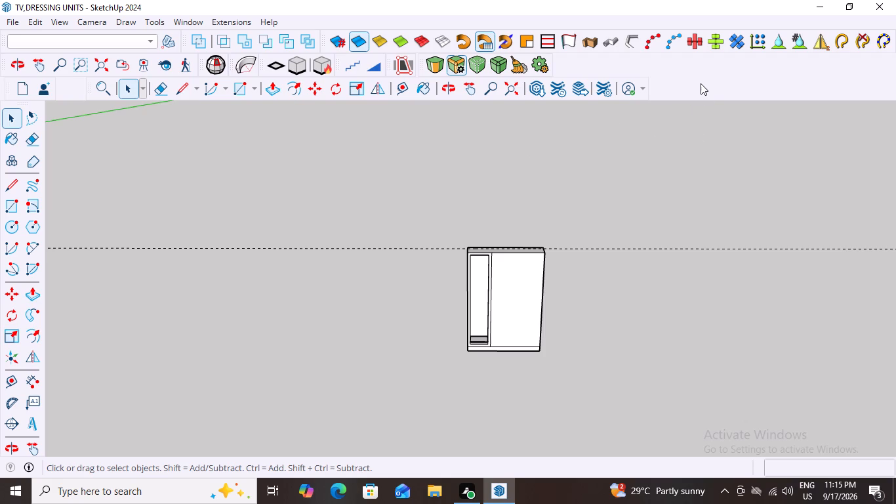
right_click(701, 83)
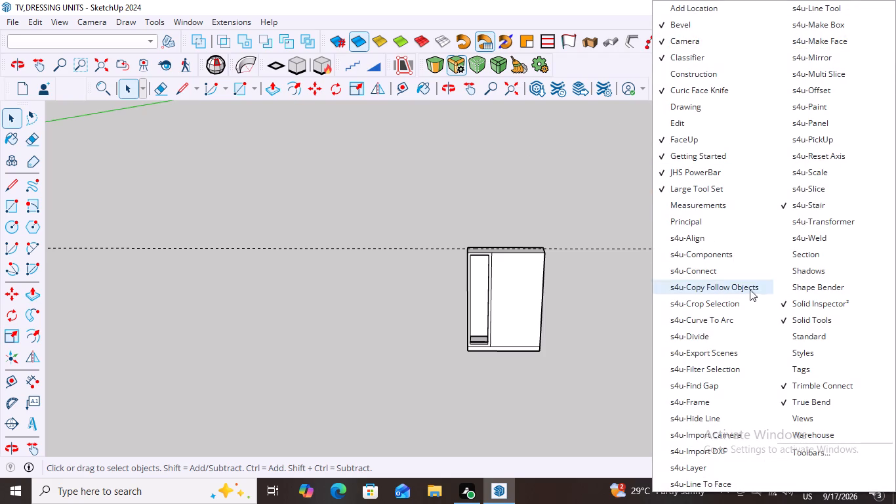
left_click(783, 405)
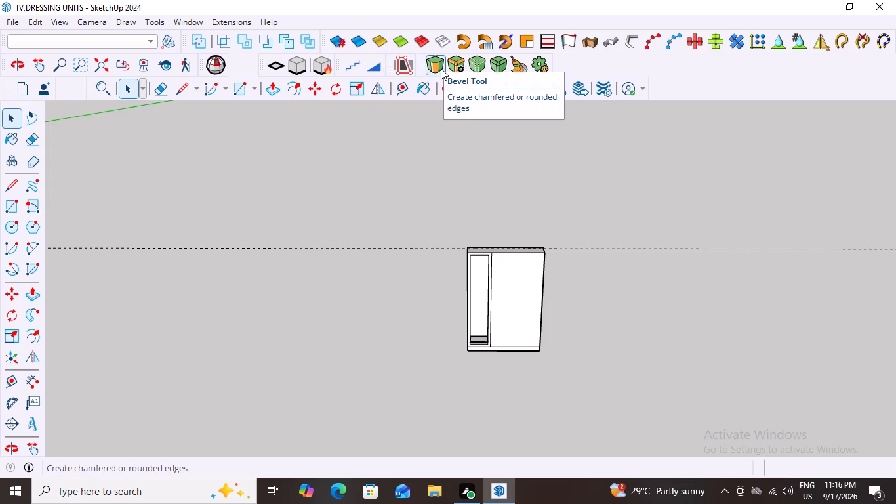
Draw a flat rectangle with sides of about 5 to 6 feet on the ground beside the cabinet.
scroll(415, 280, "down", 4)
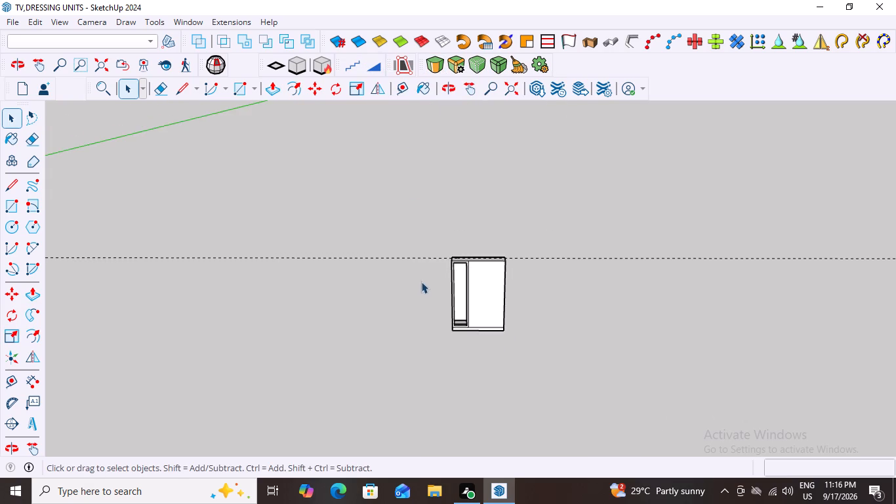
scroll(673, 343, "up", 3)
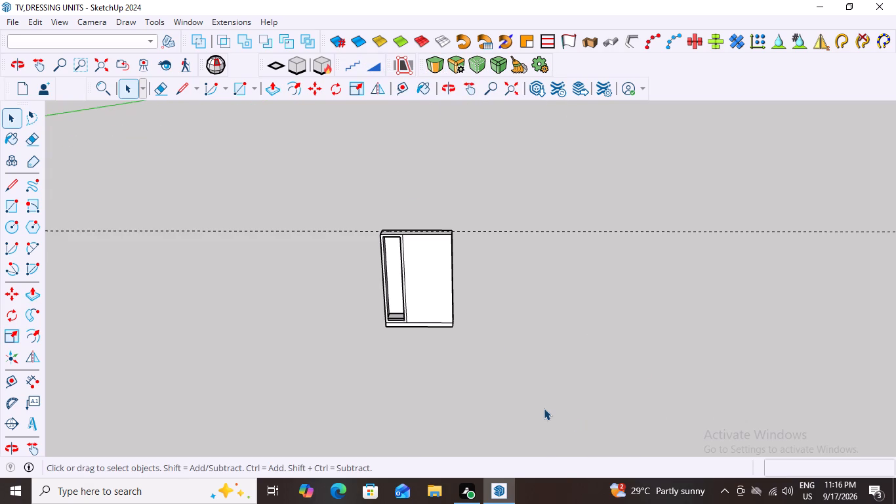
key("r")
left_click(502, 257)
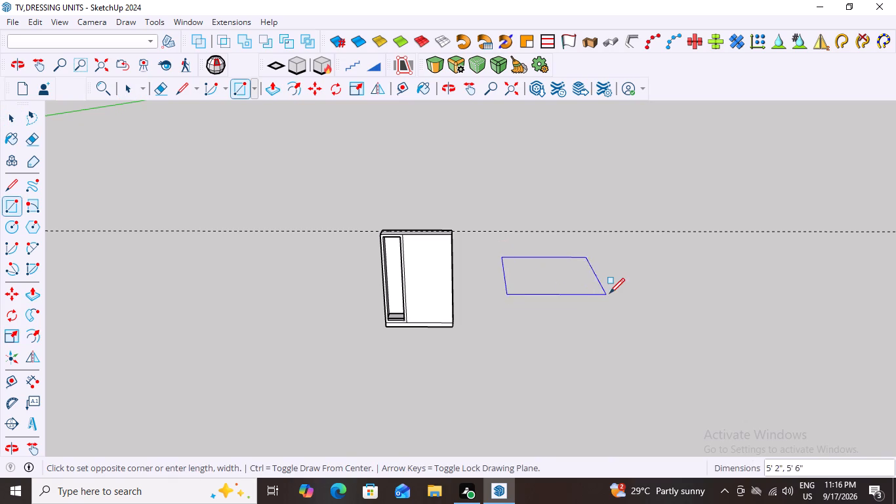
left_click(618, 295)
key("space")
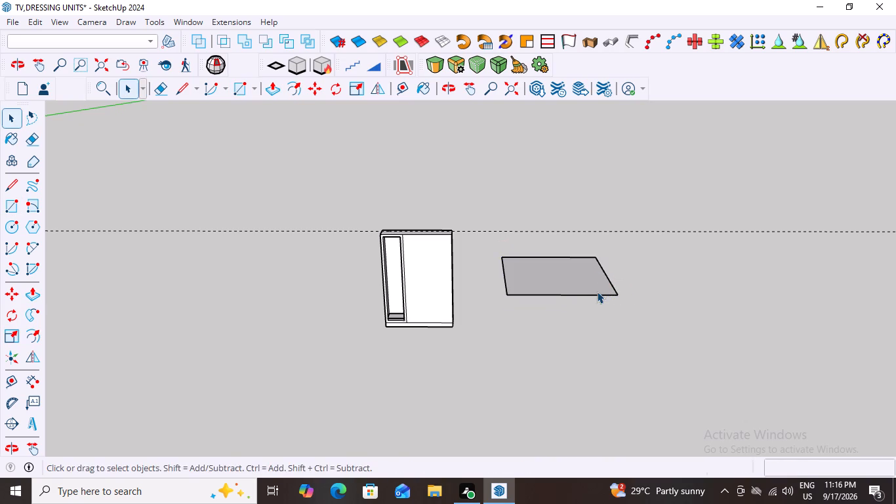
Push/Pull the flat rectangle beside the cabinet upward into a box a little over 1 foot high.
type("P")
left_click(569, 270)
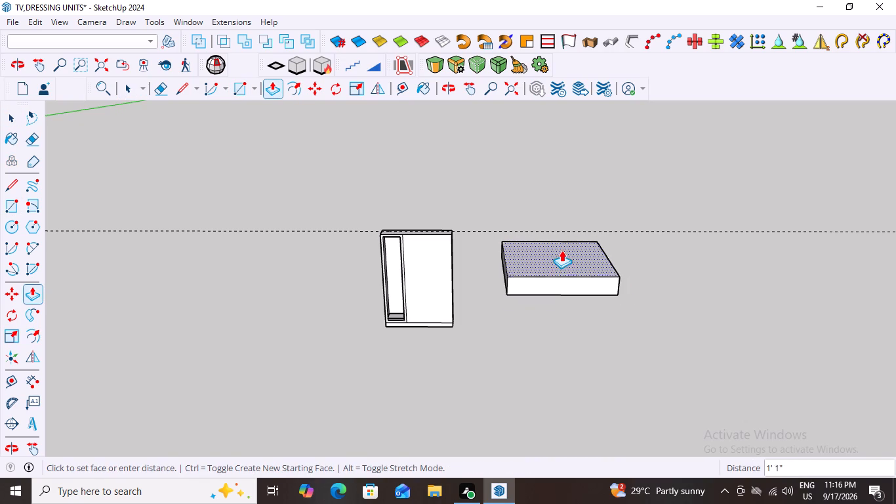
left_click(561, 249)
key("space")
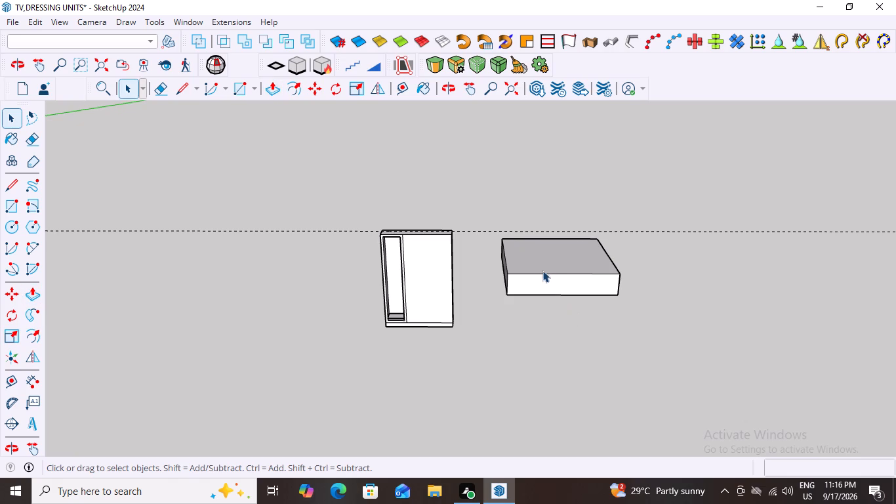
Select all faces and edges of the new box and make them a group.
double_click(541, 265)
double_click(541, 265)
double_click(541, 265)
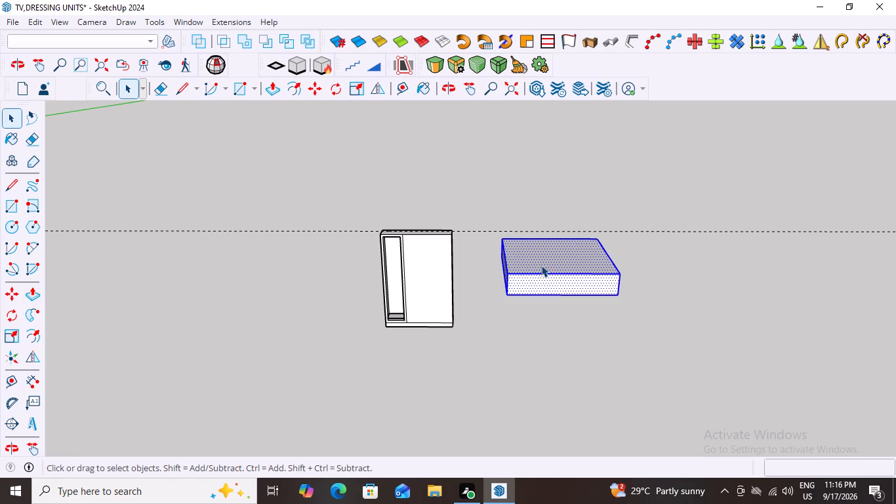
right_click(541, 265)
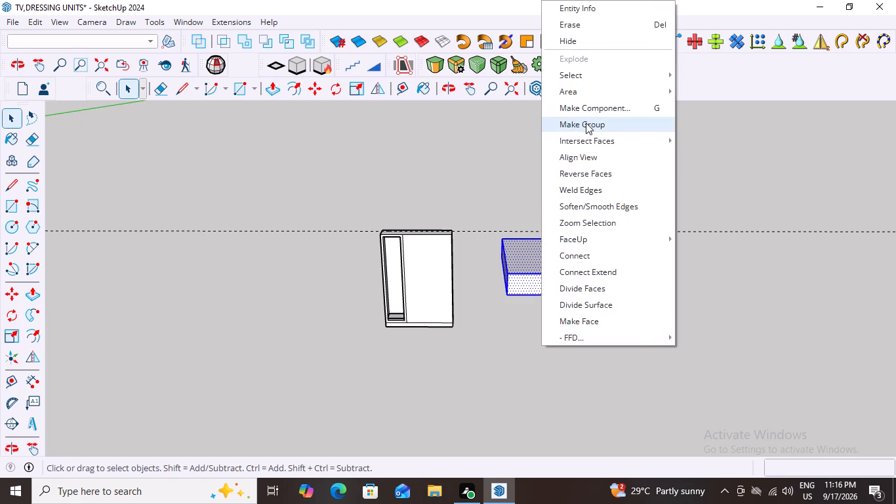
left_click(586, 123)
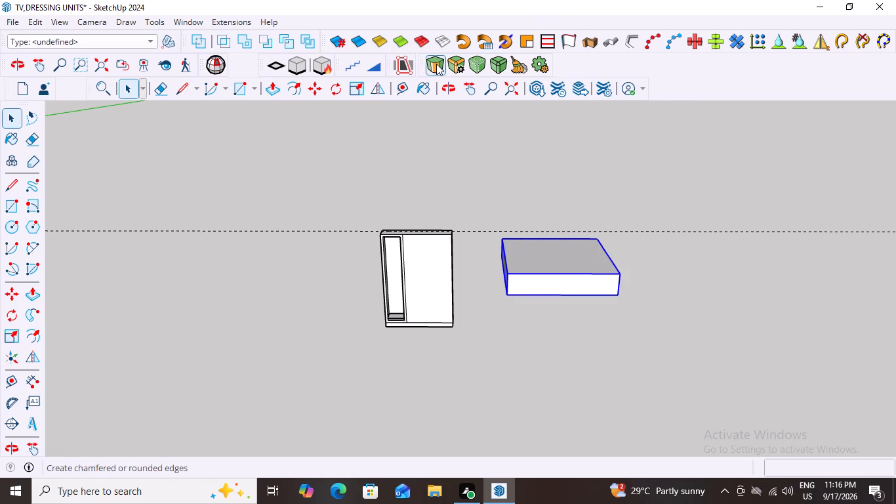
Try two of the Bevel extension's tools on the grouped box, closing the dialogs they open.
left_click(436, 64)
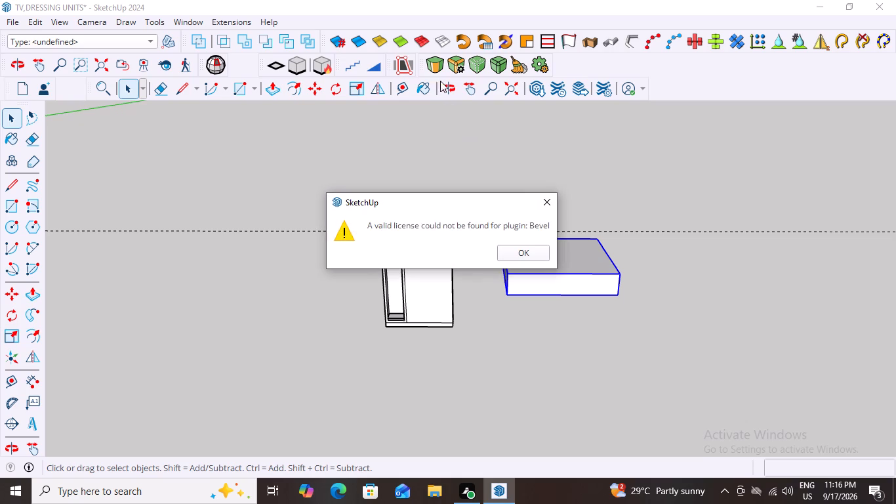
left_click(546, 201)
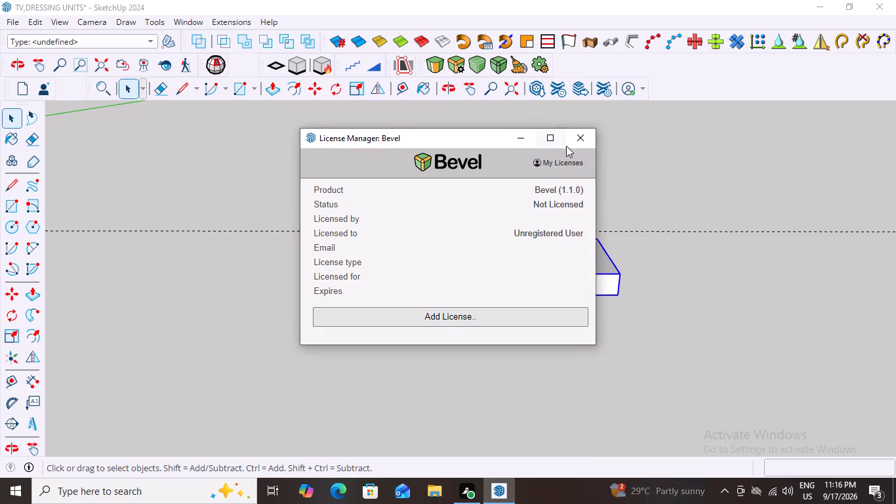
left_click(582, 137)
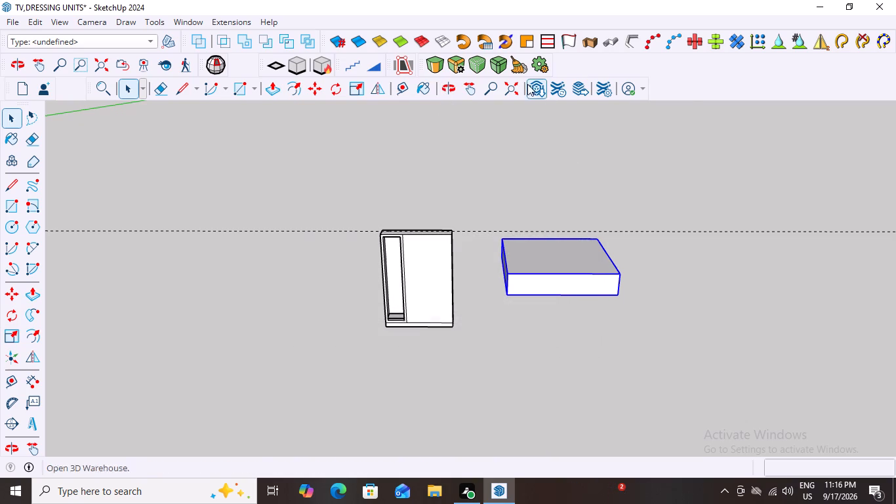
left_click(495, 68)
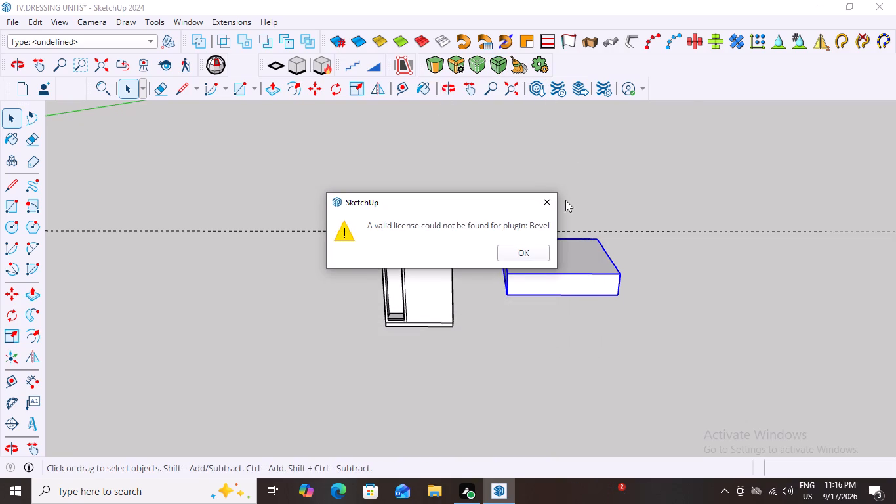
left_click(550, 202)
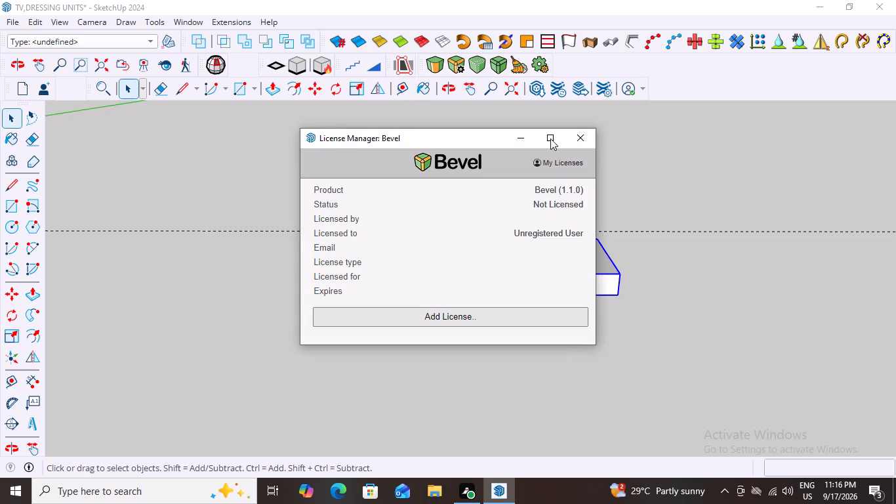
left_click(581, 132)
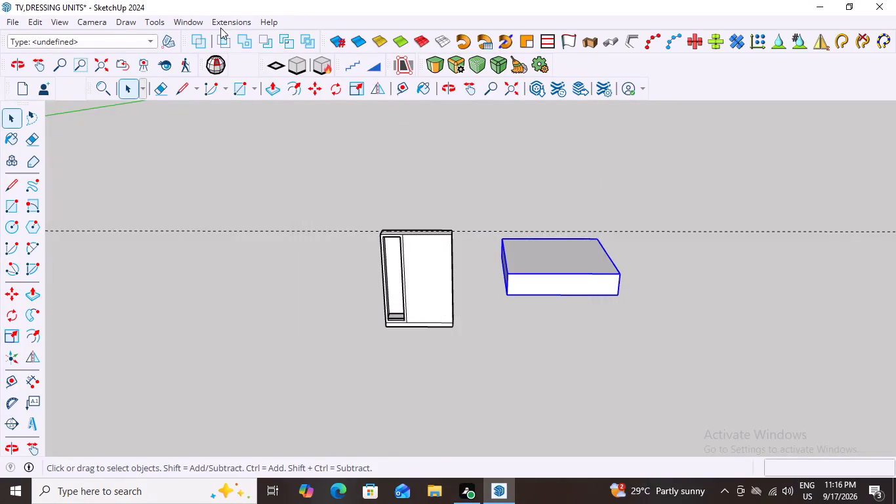
Disable the Bevel extension in the Extension Manager, apply the change and close the manager.
left_click(224, 23)
left_click(252, 52)
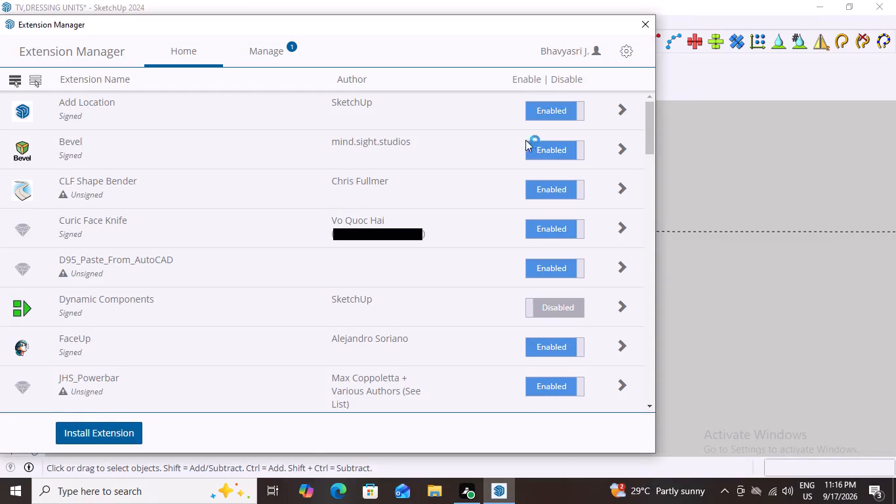
left_click(544, 147)
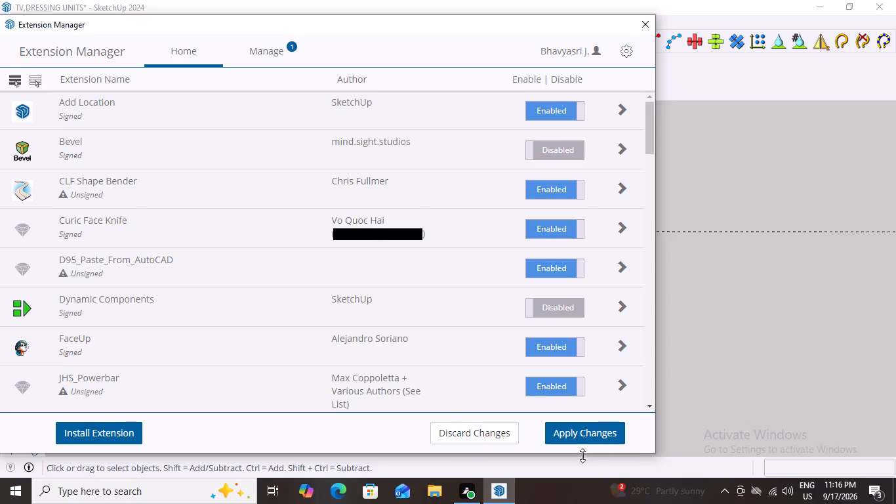
left_click(572, 432)
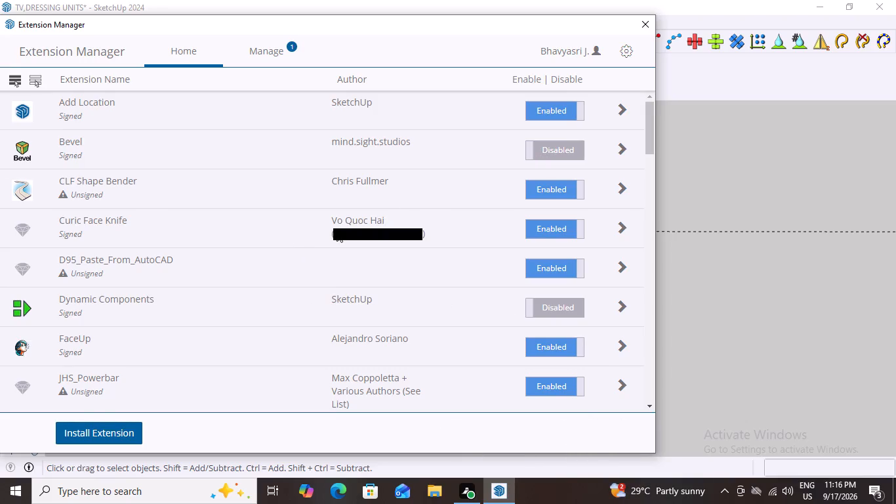
left_click(647, 28)
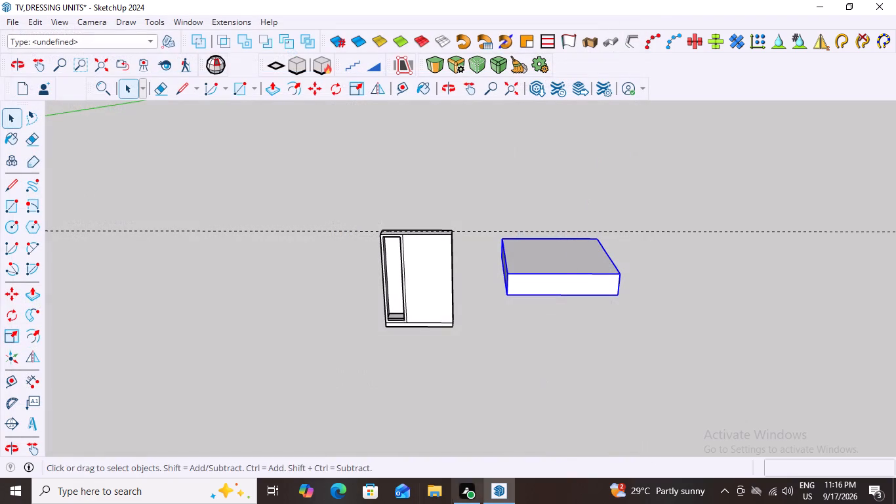
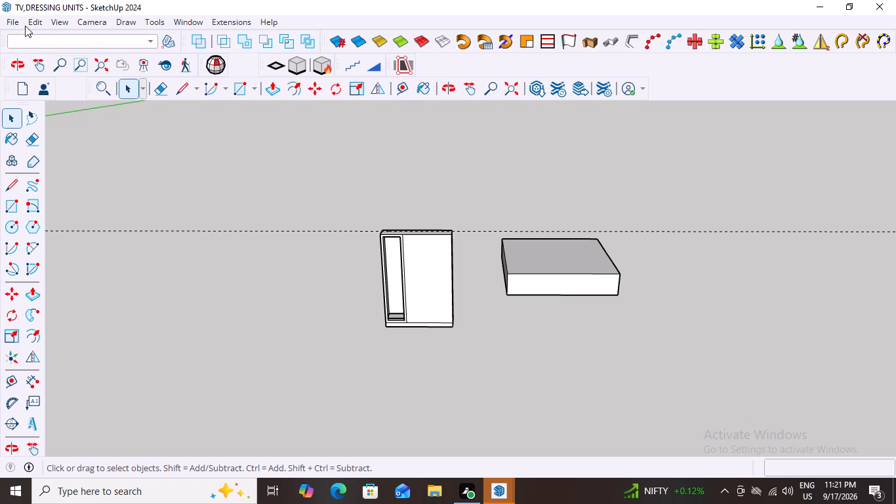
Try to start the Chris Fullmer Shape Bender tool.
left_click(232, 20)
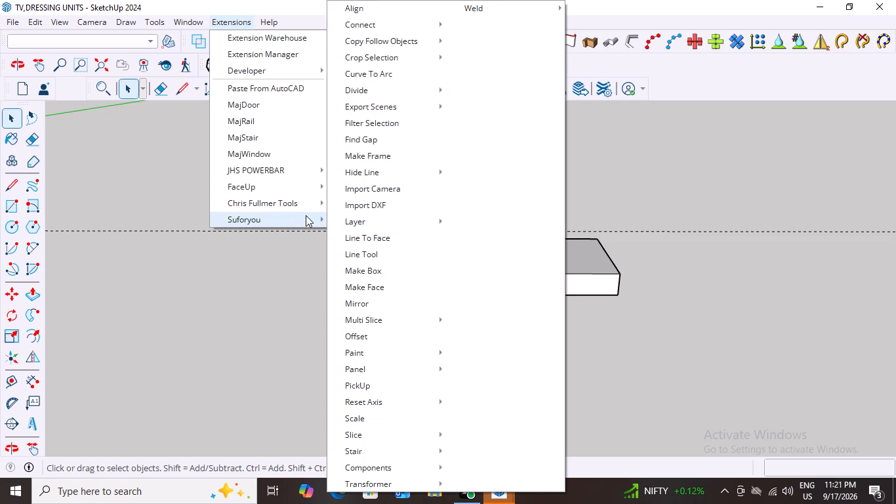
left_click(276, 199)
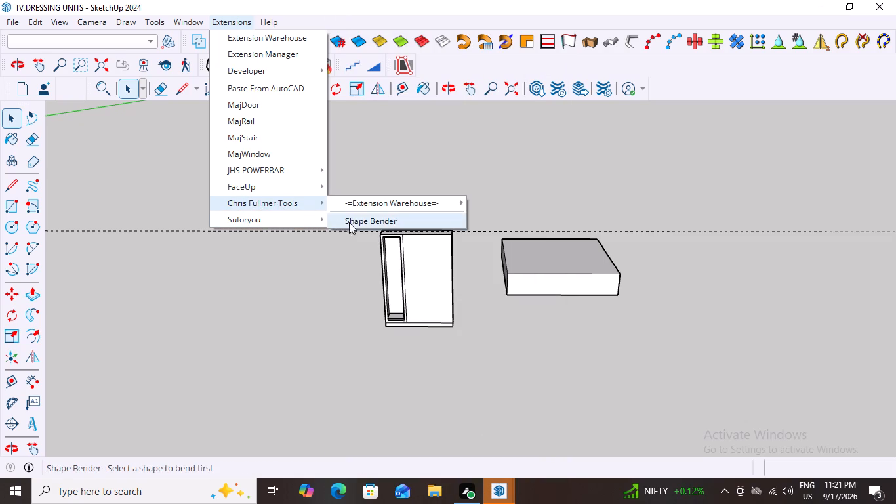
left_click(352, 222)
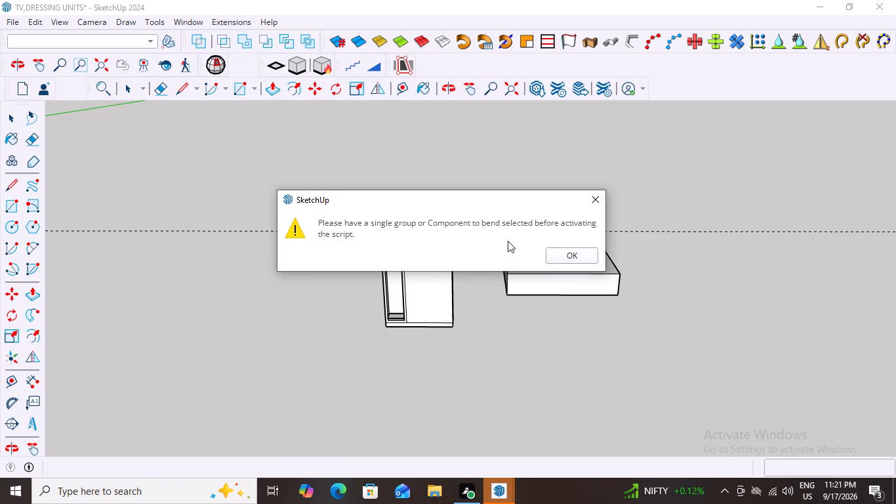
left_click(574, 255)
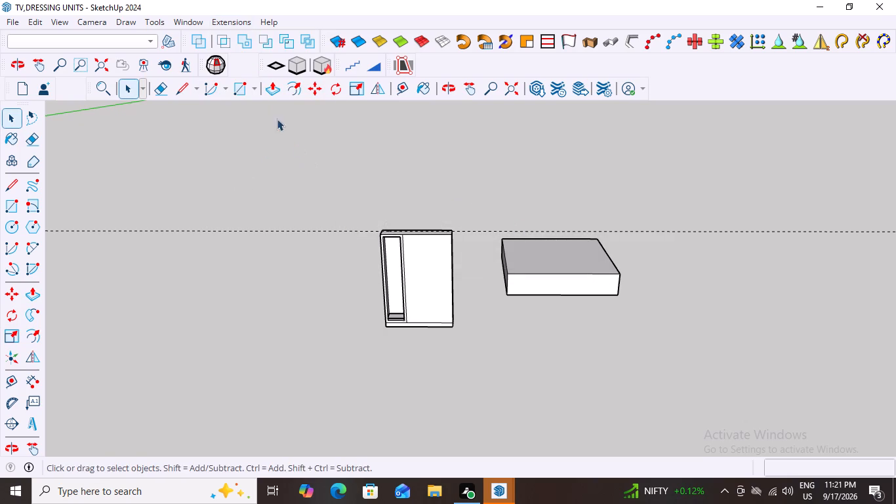
Review the full list of installed extensions in the Extension Manager, down to True Bend.
left_click(233, 25)
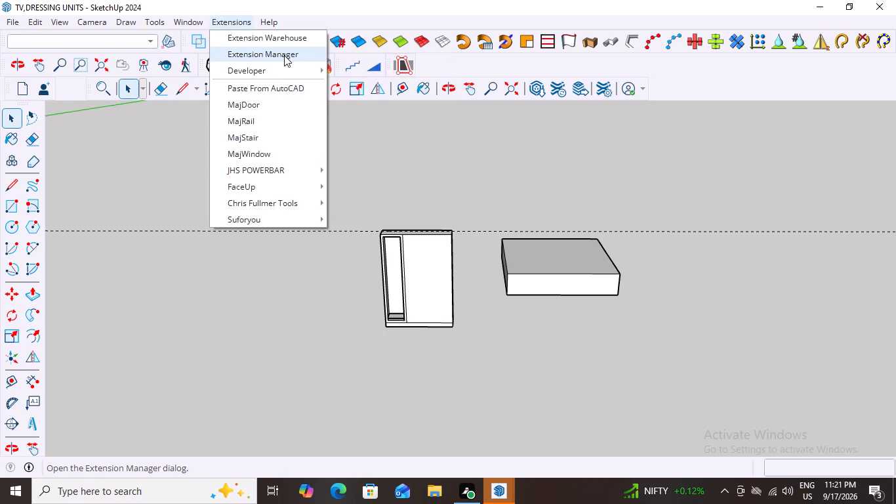
left_click(284, 55)
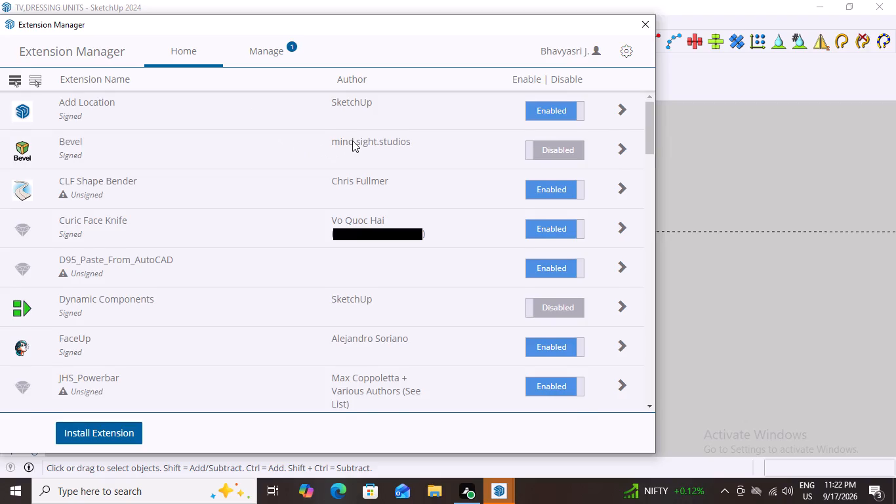
scroll(352, 140, "down", 5)
scroll(293, 154, "down", 4)
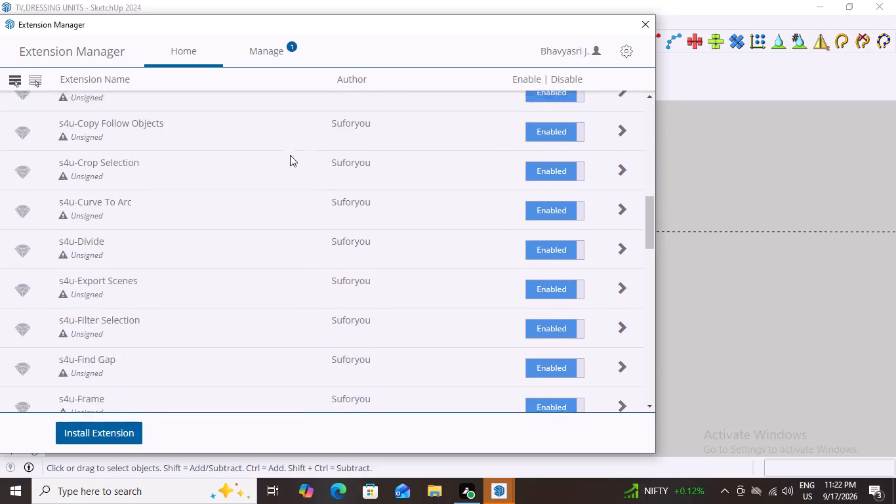
scroll(290, 157, "down", 15)
scroll(247, 264, "down", 6)
scroll(228, 343, "down", 2)
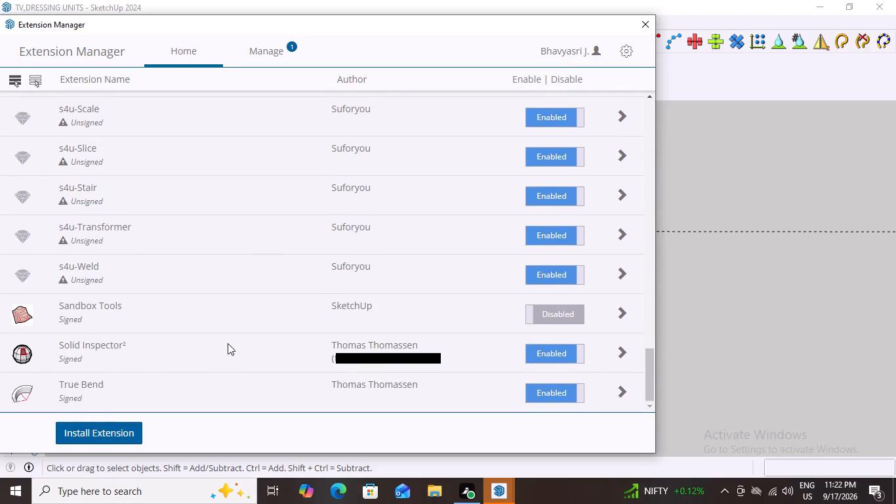
scroll(228, 343, "down", 2)
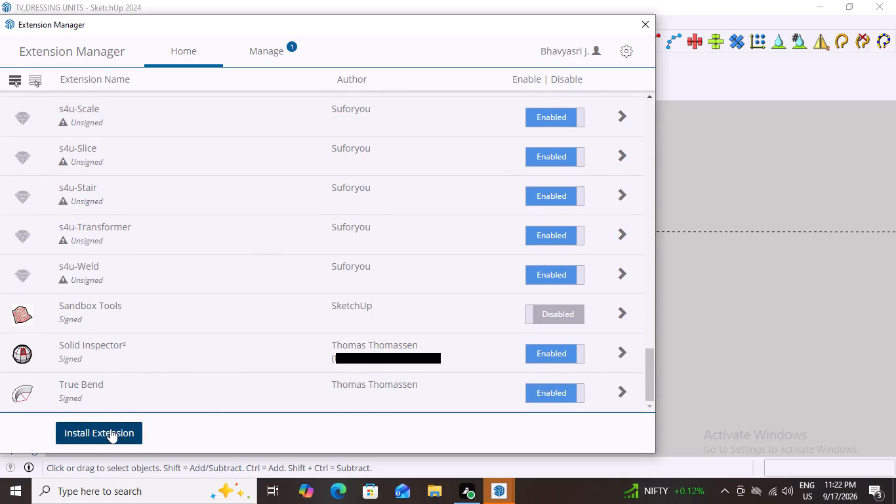
Start installing an extension from file and examine the extension packages in the user account's Downloads folder on Local Disk (C:).
left_click(110, 429)
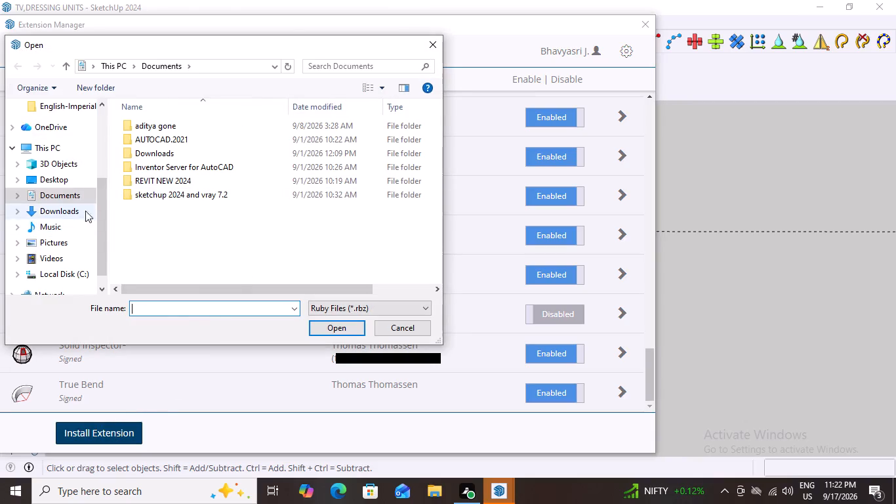
scroll(50, 268, "down", 2)
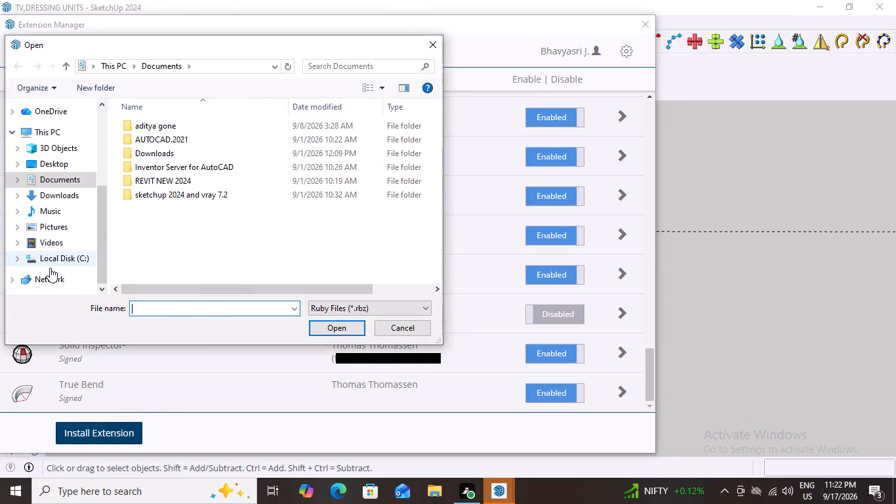
scroll(50, 268, "down", 1)
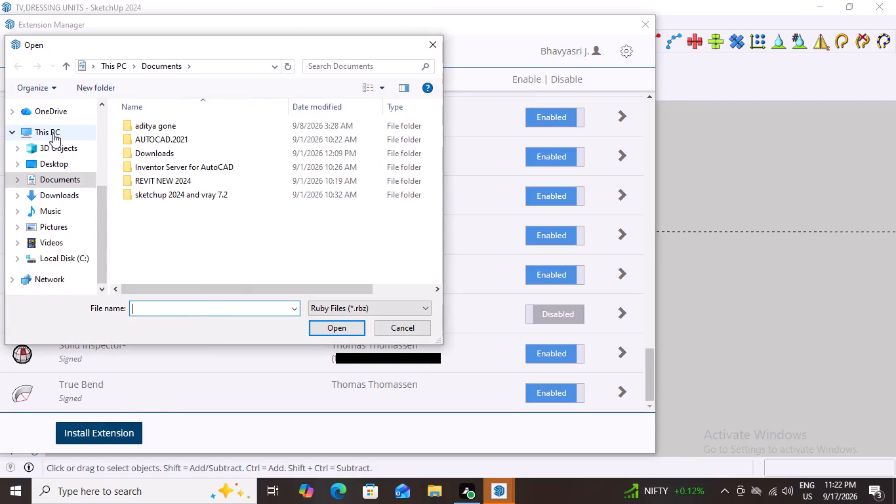
left_click(53, 132)
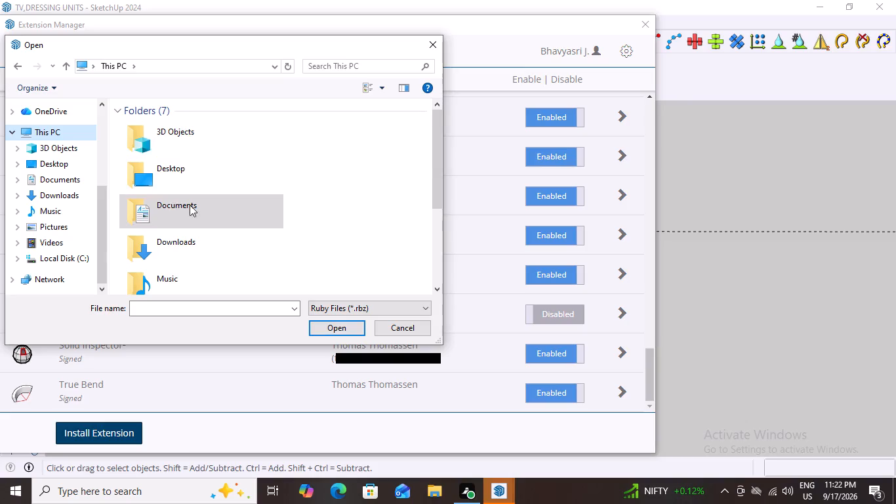
scroll(177, 235, "down", 4)
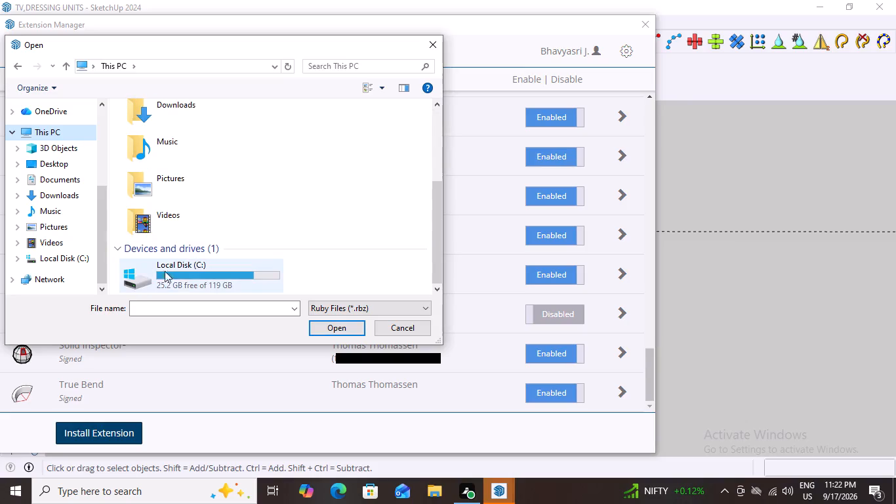
double_click(180, 271)
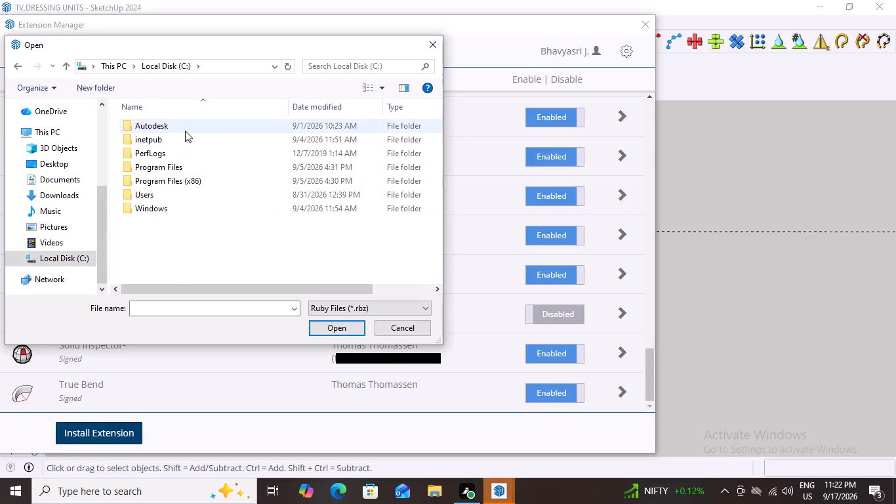
double_click(150, 195)
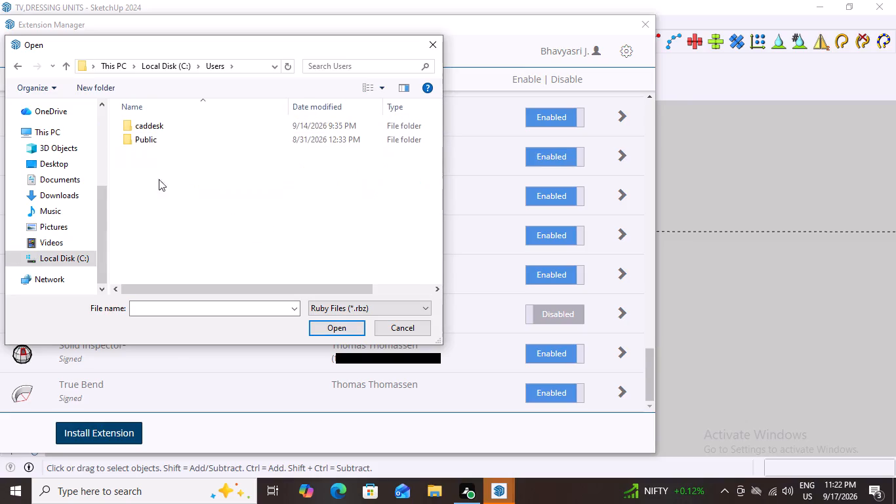
double_click(151, 125)
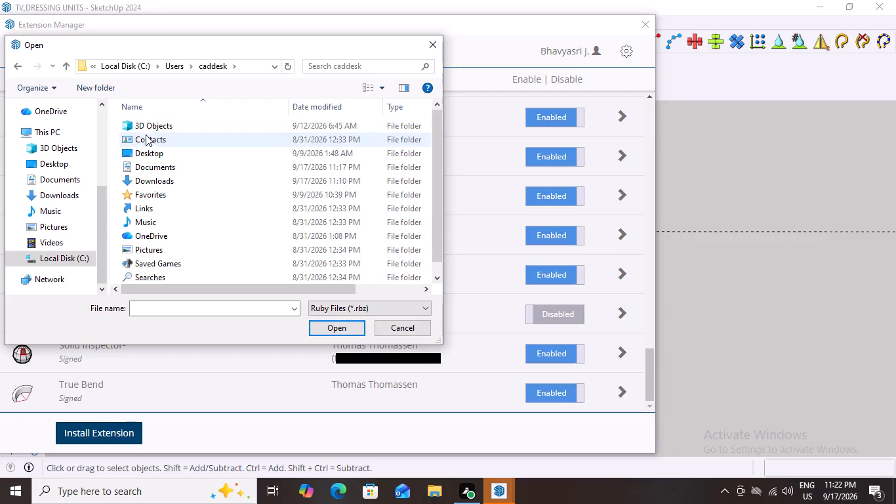
left_click(144, 178)
left_click(144, 178)
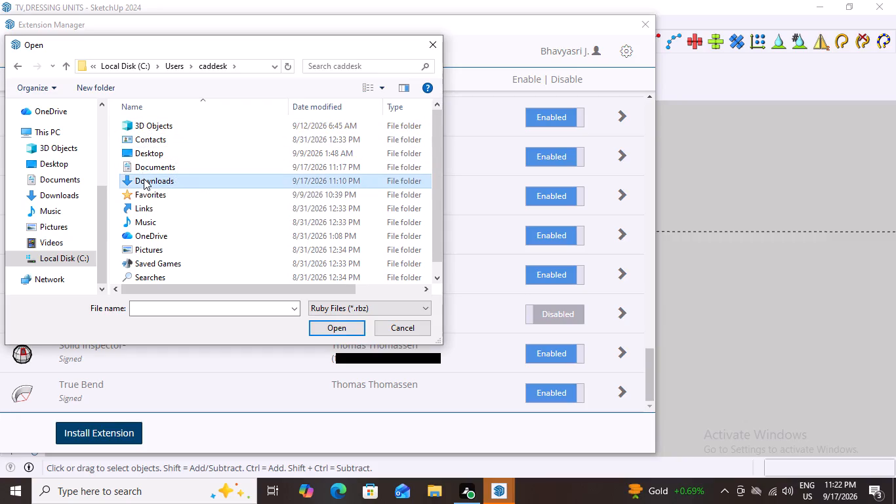
left_click(213, 222)
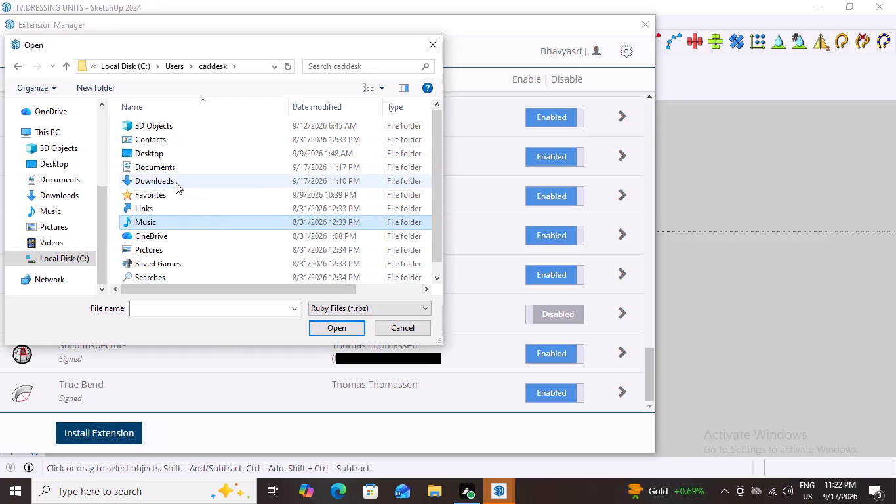
double_click(176, 181)
scroll(159, 150, "up", 2)
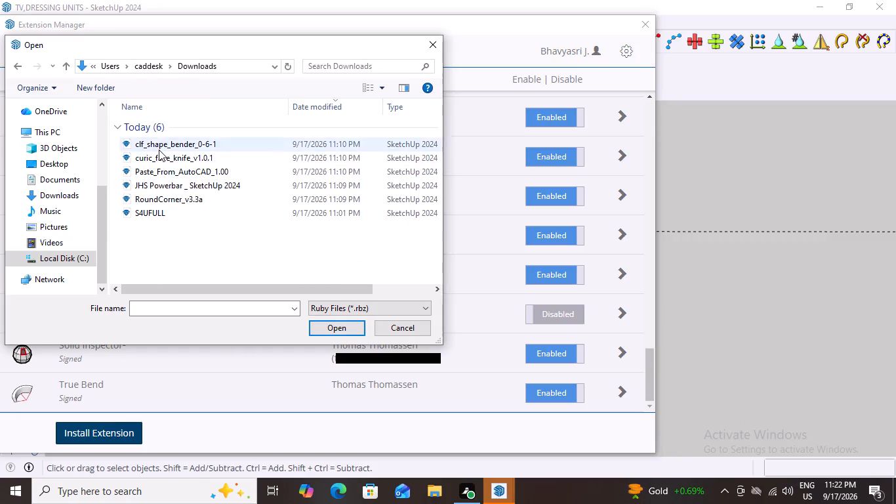
scroll(159, 150, "up", 3)
scroll(159, 169, "down", 9)
scroll(193, 178, "up", 5)
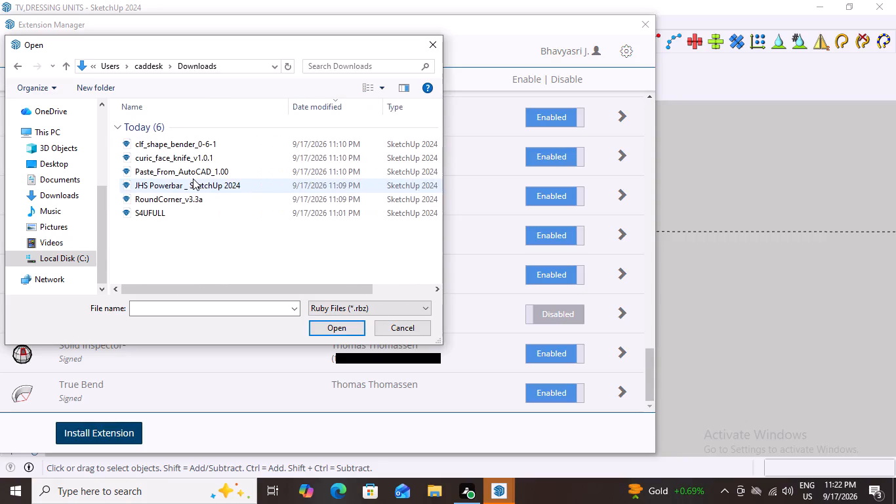
scroll(193, 178, "up", 11)
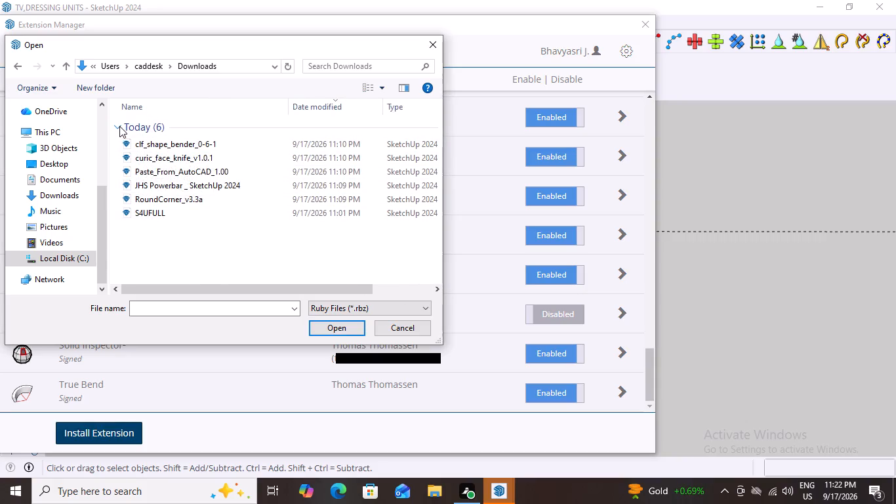
Check the Documents folder and its Downloads subfolder for extension packages to install.
left_click(19, 65)
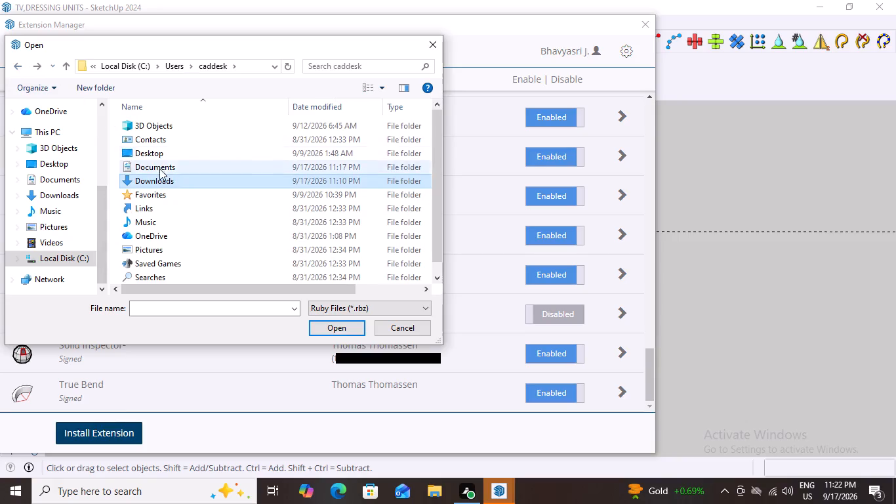
double_click(161, 165)
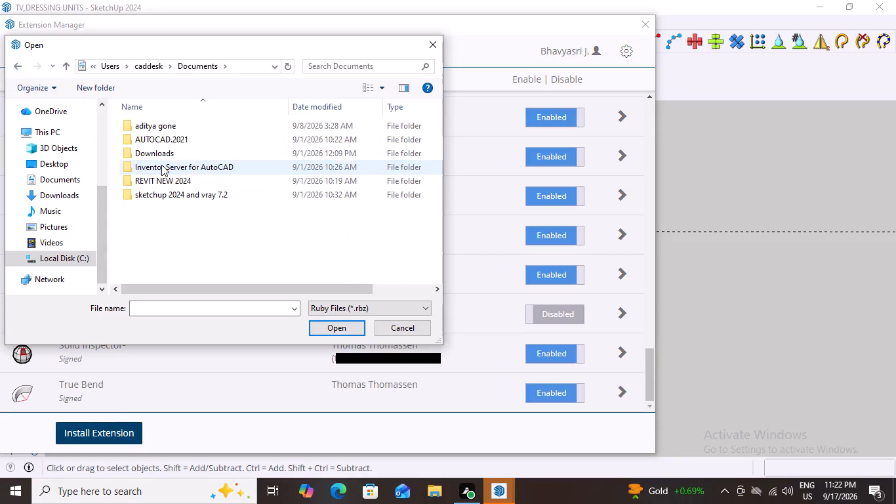
scroll(138, 194, "up", 3)
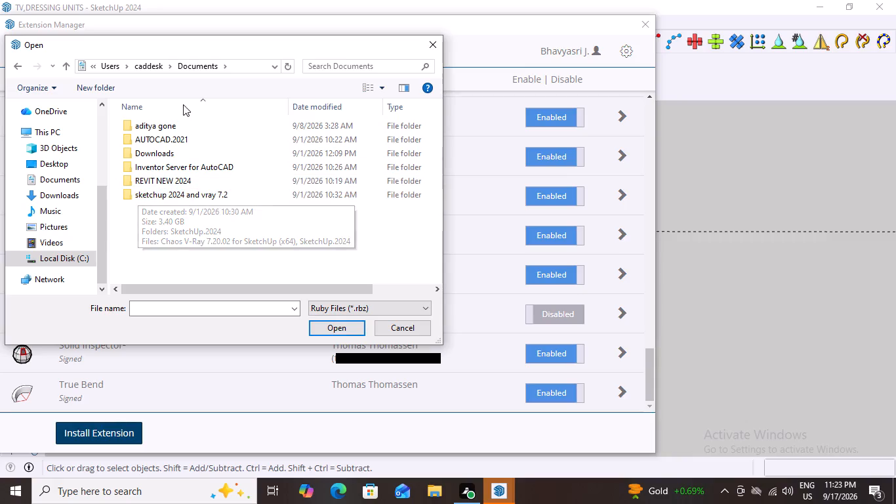
triple_click(153, 154)
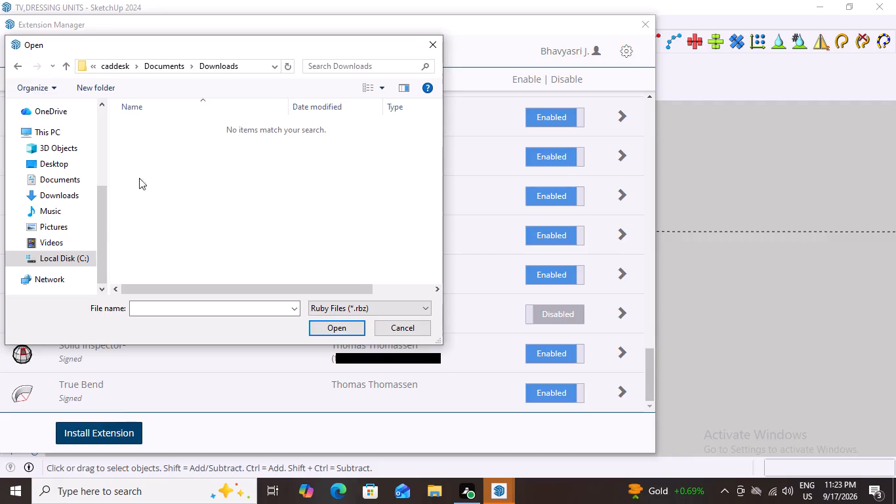
left_click(19, 65)
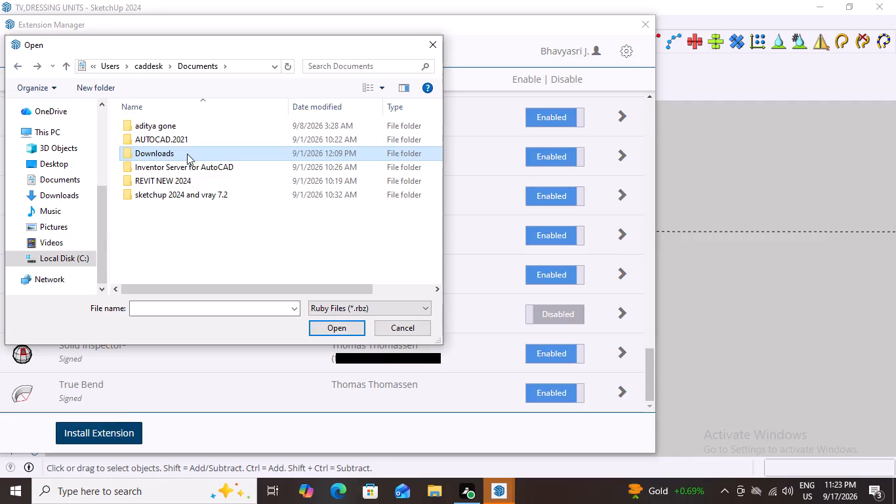
left_click(182, 151)
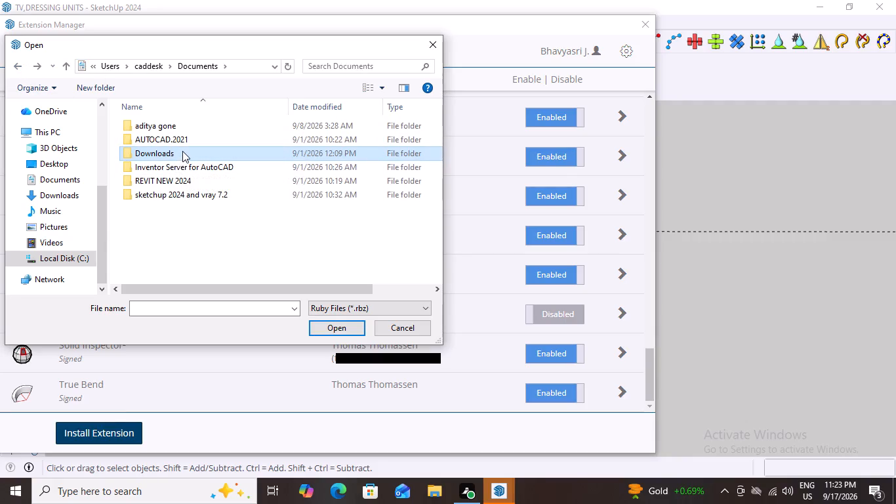
left_click(182, 151)
left_click(182, 153)
left_click(182, 153)
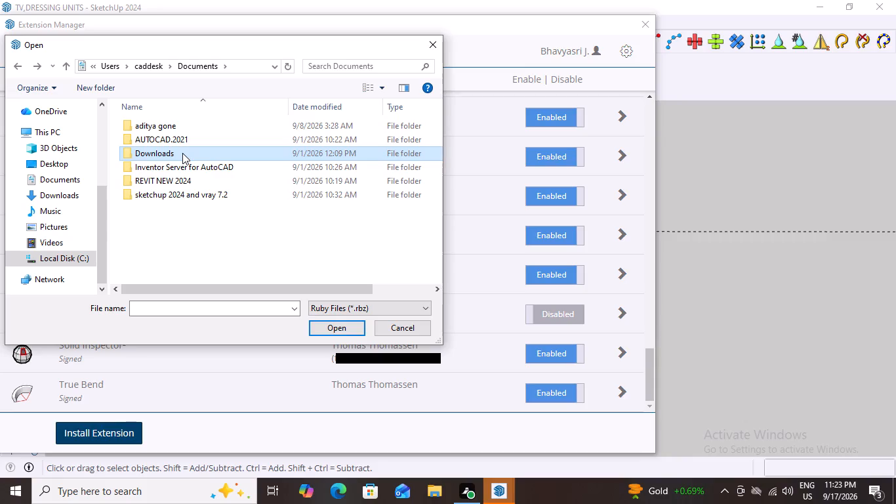
double_click(182, 153)
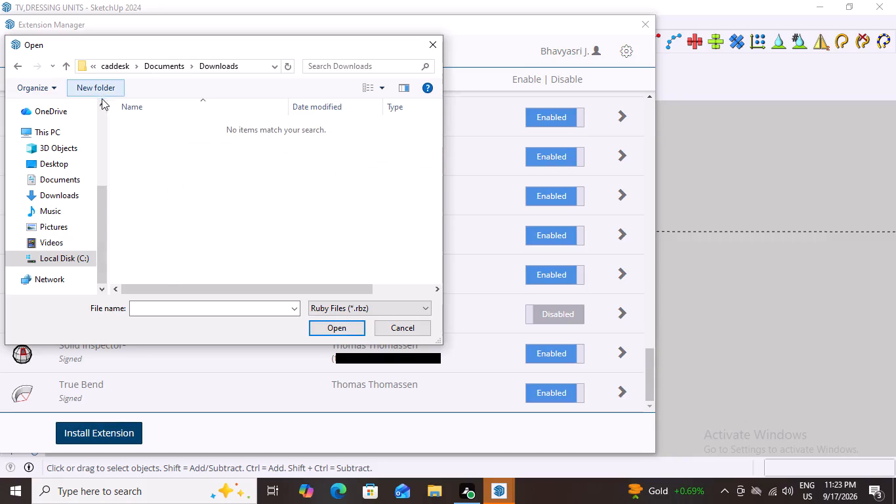
left_click(14, 62)
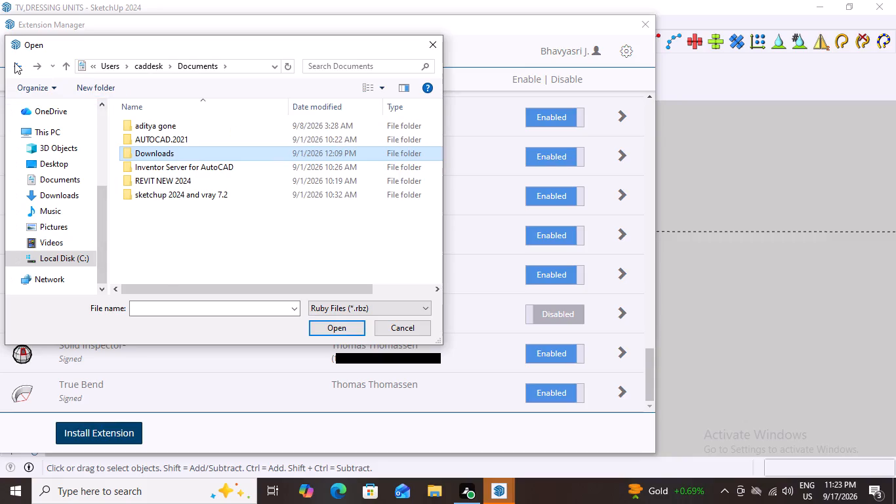
Return to the user account's Downloads folder and search for BEVE there, in the libraries and across This PC.
left_click(14, 62)
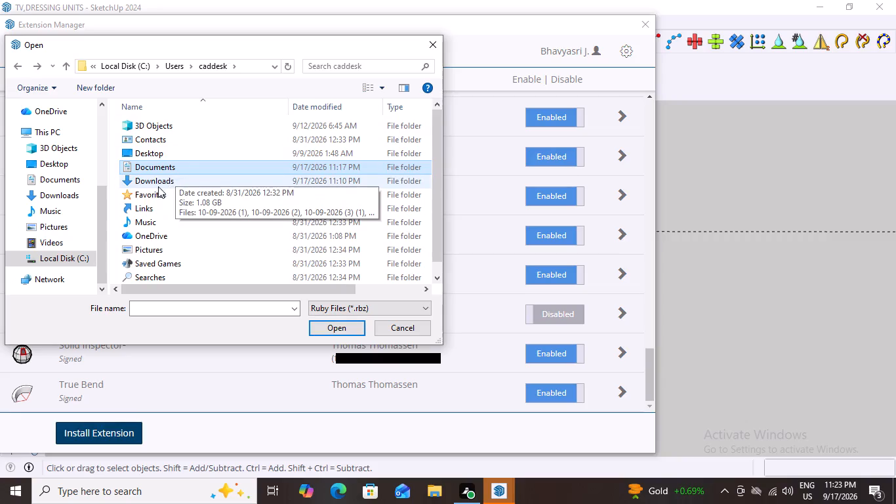
scroll(153, 205, "down", 3)
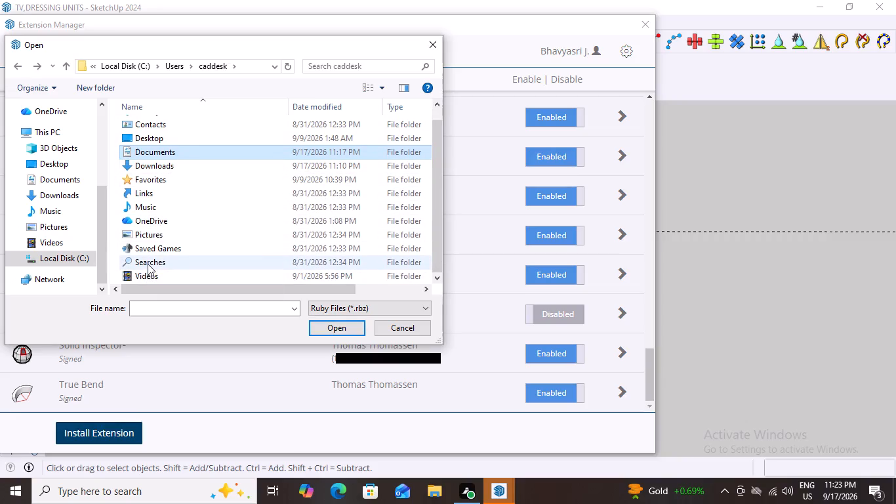
scroll(148, 264, "up", 3)
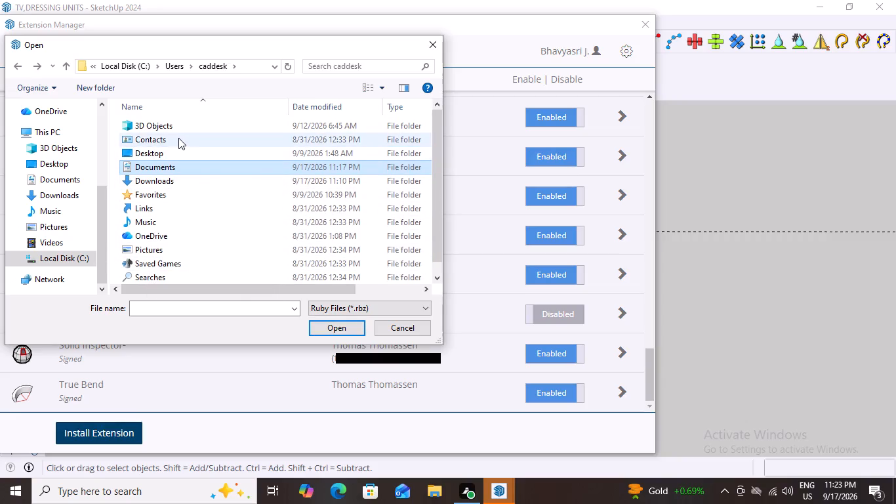
double_click(174, 180)
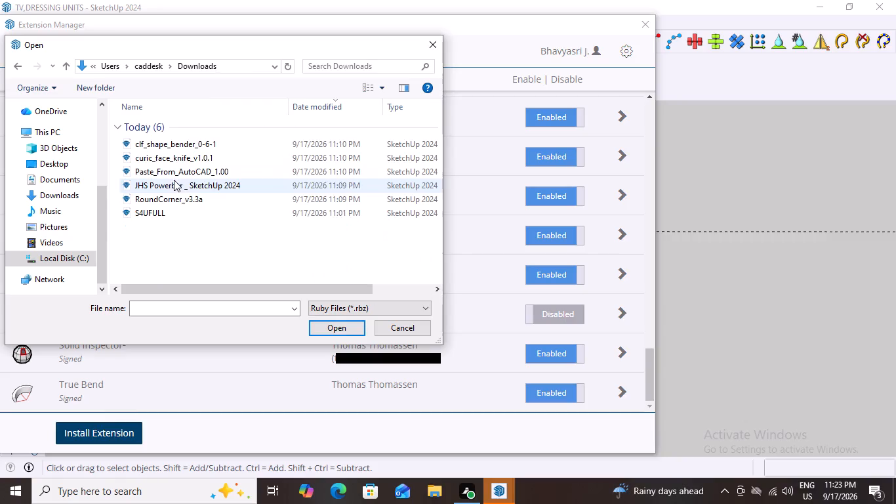
left_click(384, 67)
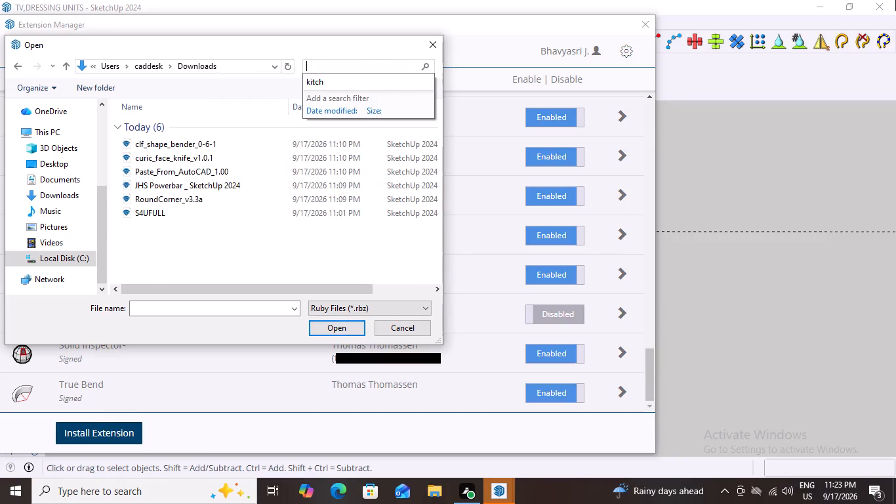
type("BEVE")
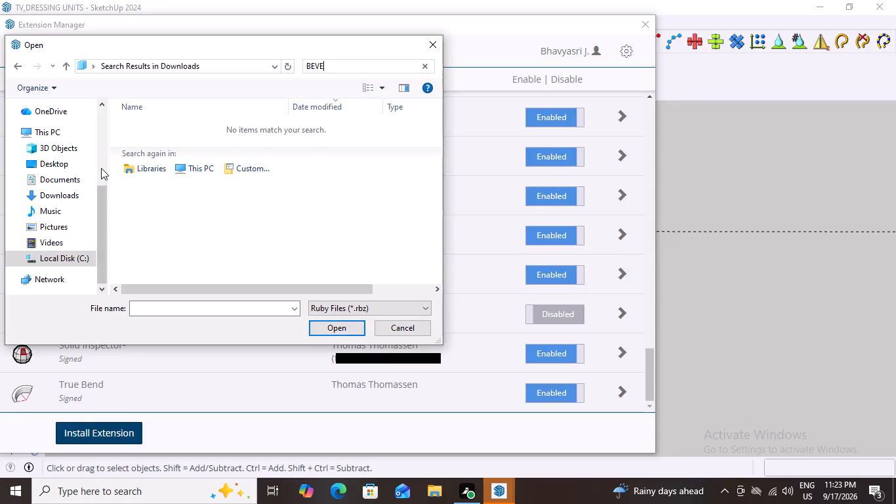
left_click(129, 170)
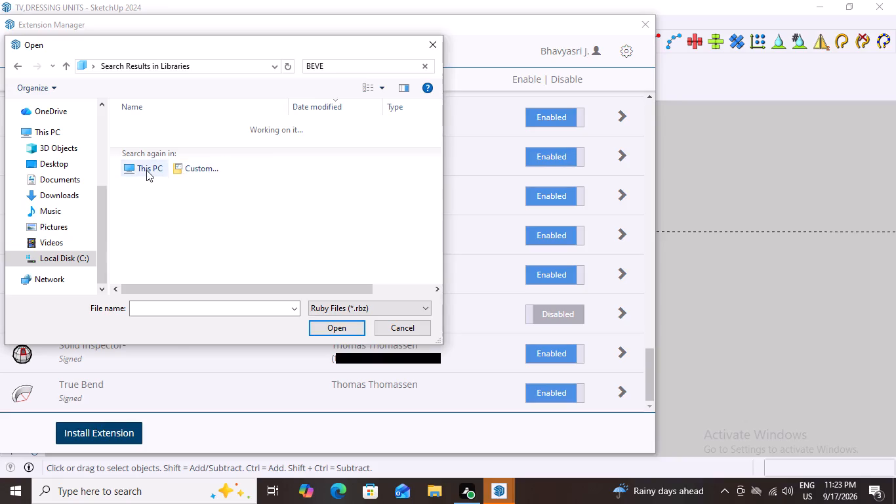
left_click(146, 170)
Search for BEVE with This PC and Libraries chosen as custom search locations.
left_click(190, 169)
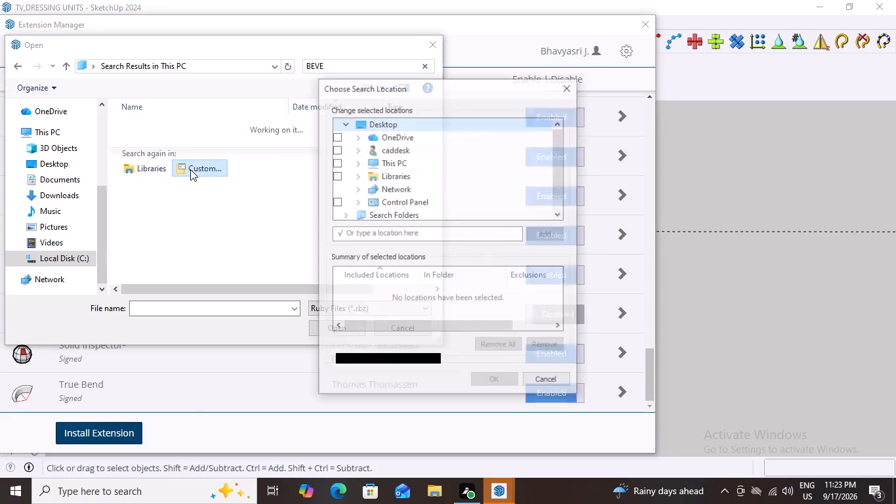
left_click(333, 161)
left_click(335, 175)
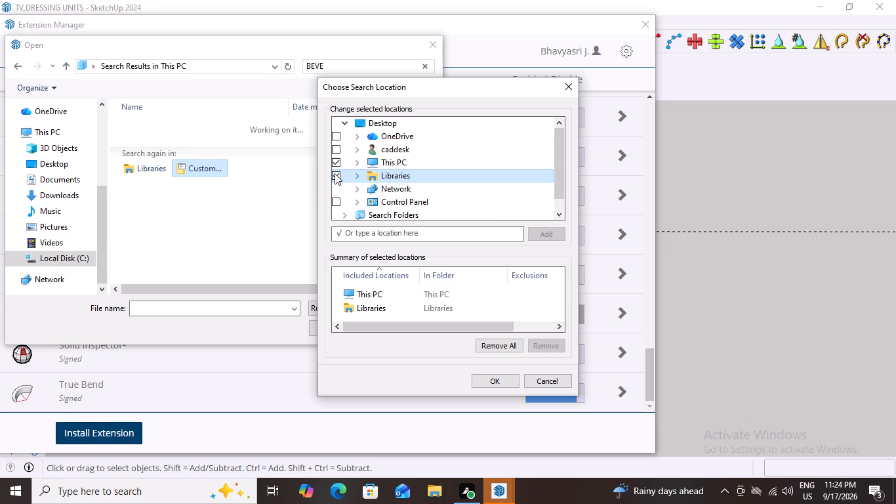
left_click(336, 173)
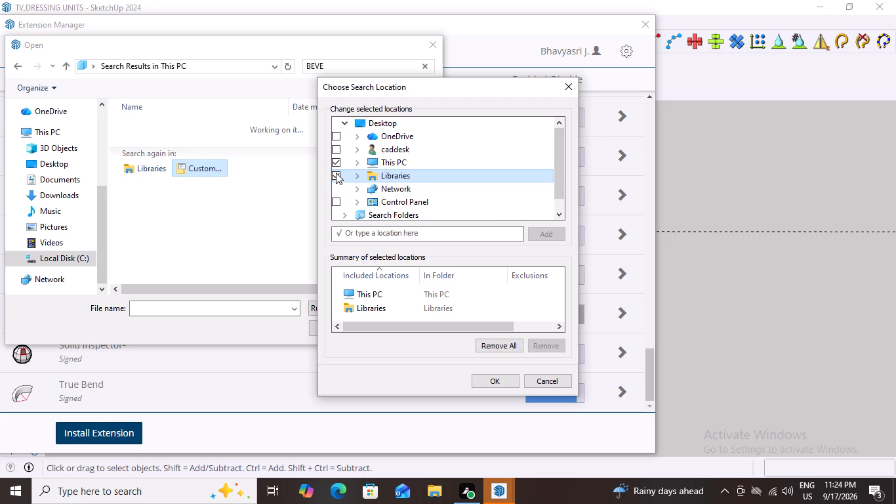
left_click(335, 173)
scroll(377, 189, "down", 3)
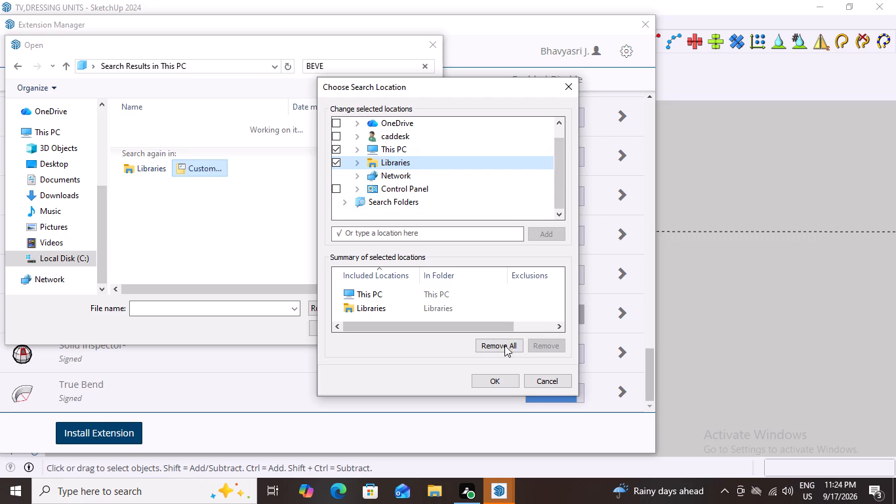
left_click(496, 380)
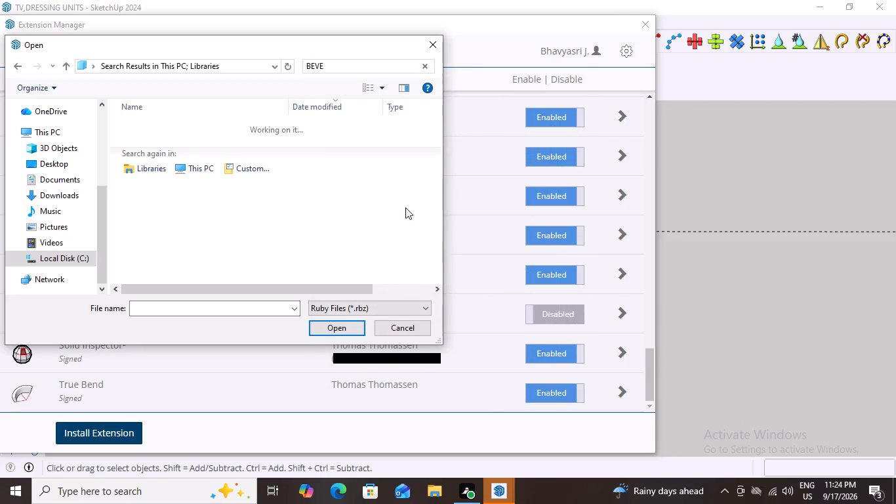
Repeat the BEVE search in the libraries and across This PC.
scroll(127, 169, "up", 2)
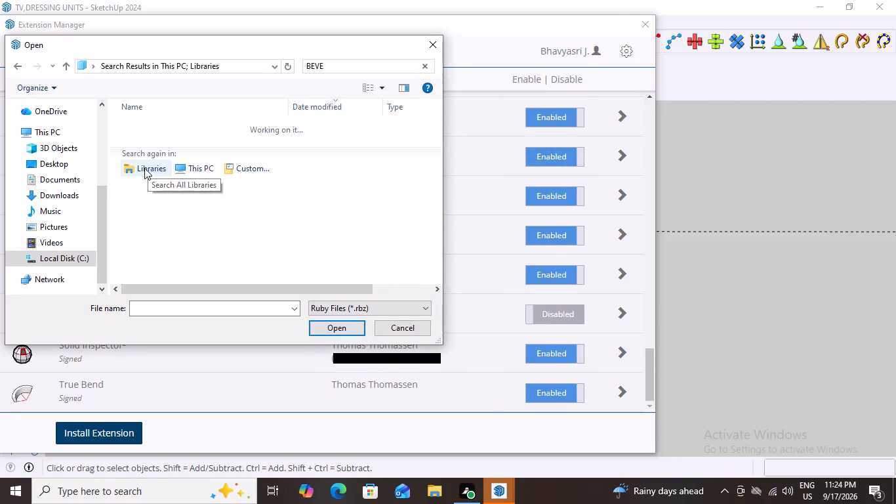
left_click(144, 168)
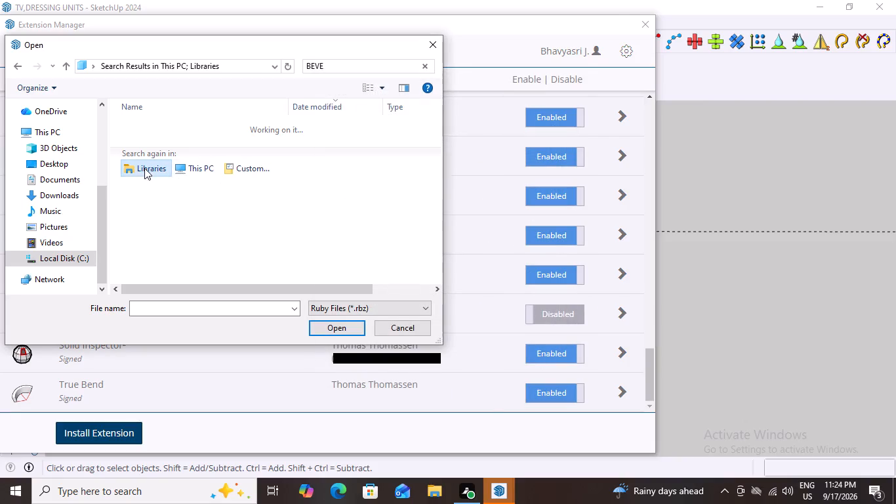
left_click(144, 168)
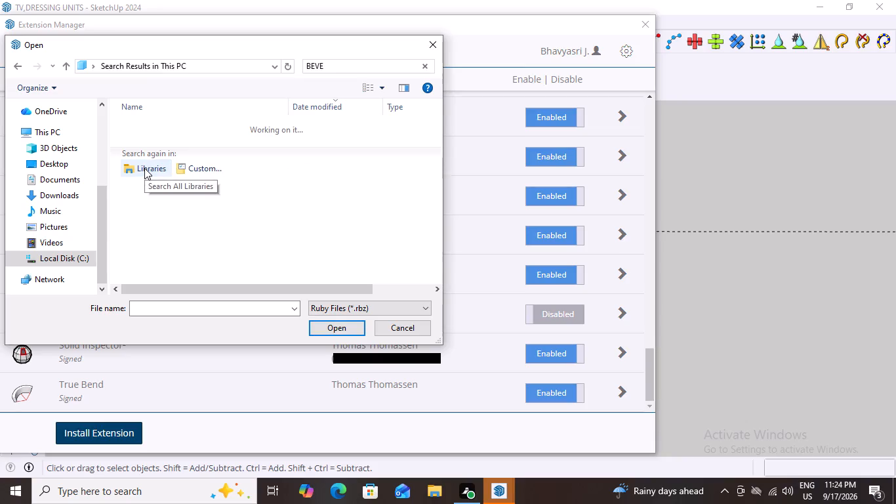
left_click(161, 170)
double_click(156, 168)
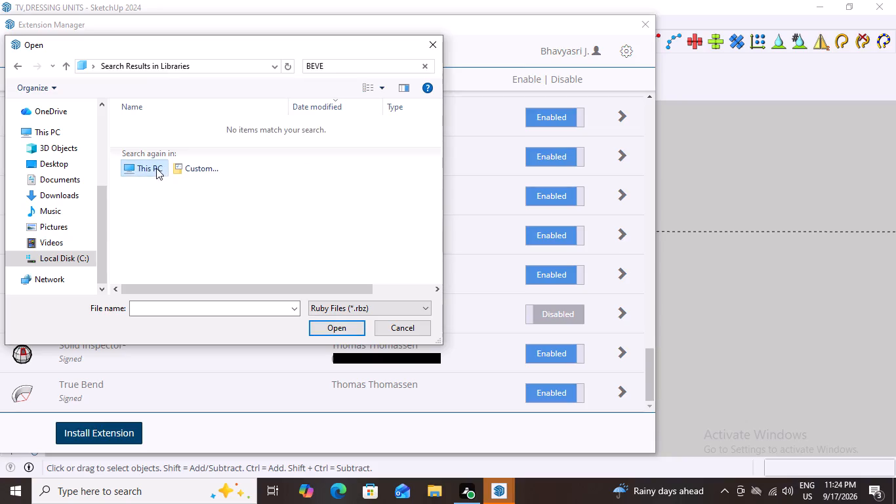
left_click(156, 168)
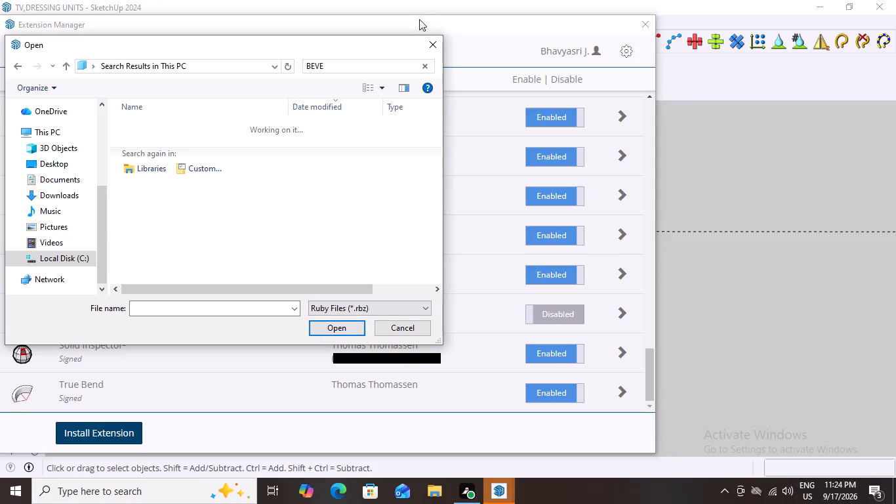
Return to the Downloads folder and examine its extension packages and the other folder locations available for browsing.
left_click(17, 65)
scroll(147, 177, "up", 3)
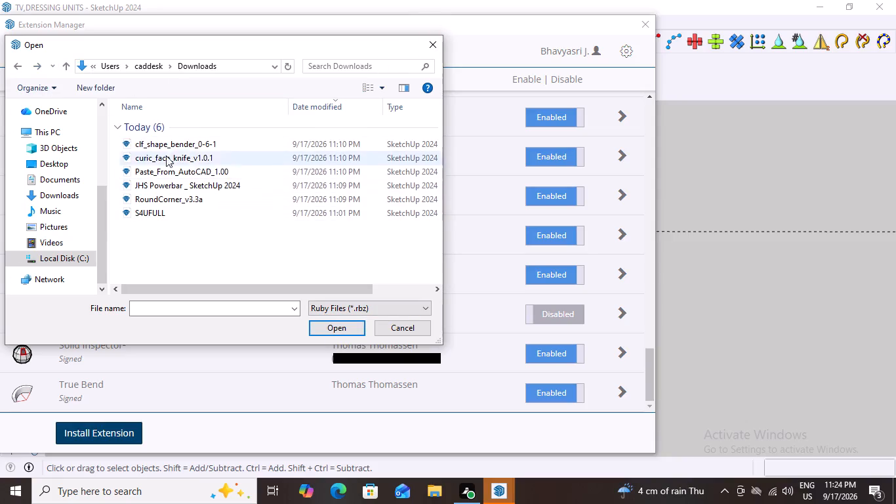
scroll(211, 138, "up", 2)
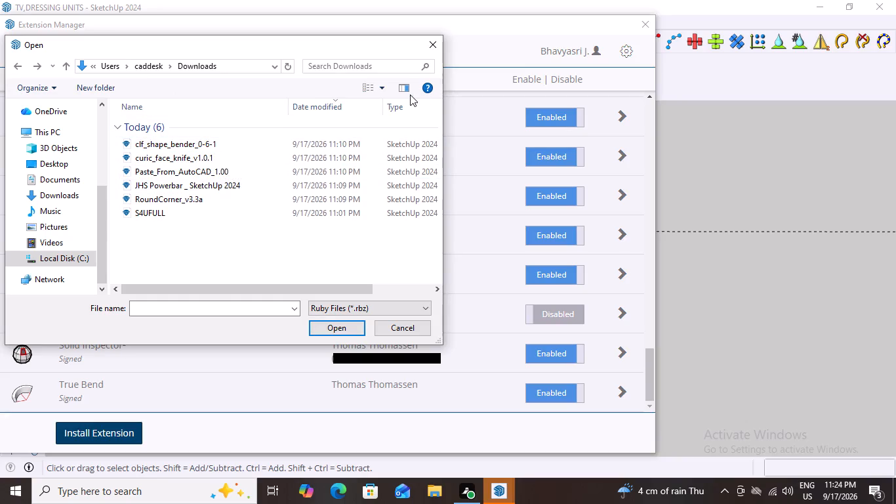
scroll(51, 196, "up", 3)
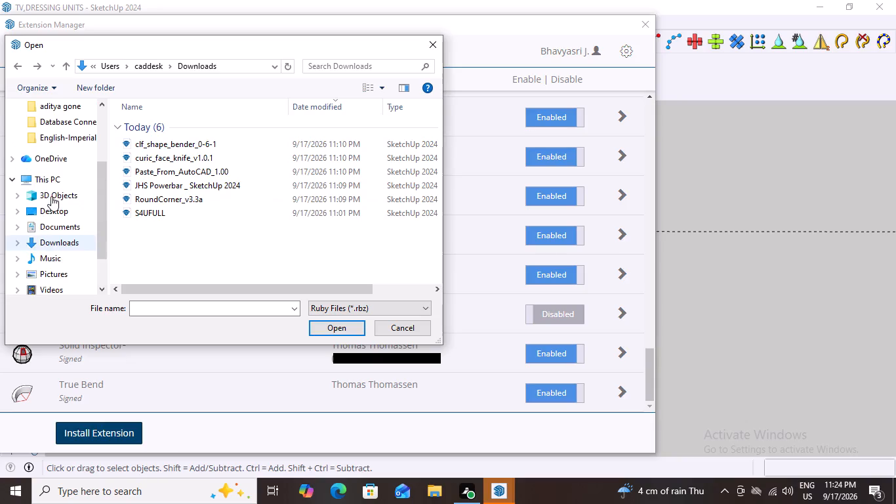
scroll(51, 196, "up", 5)
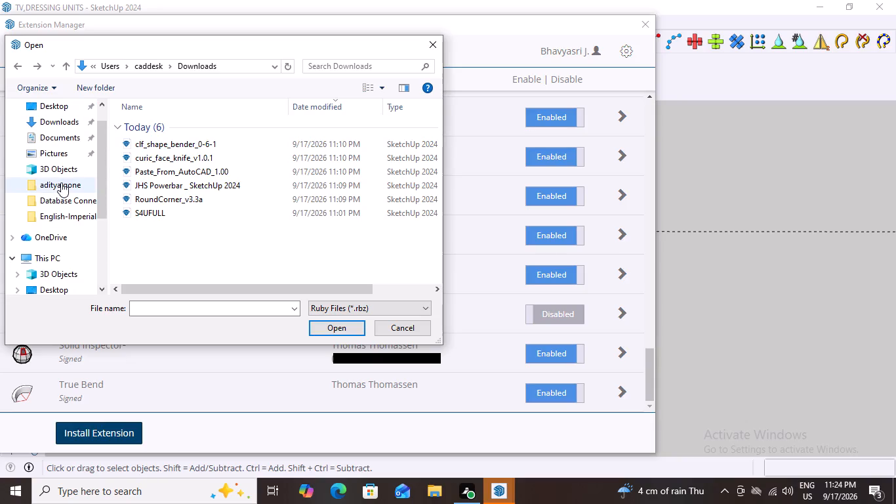
scroll(61, 182, "up", 4)
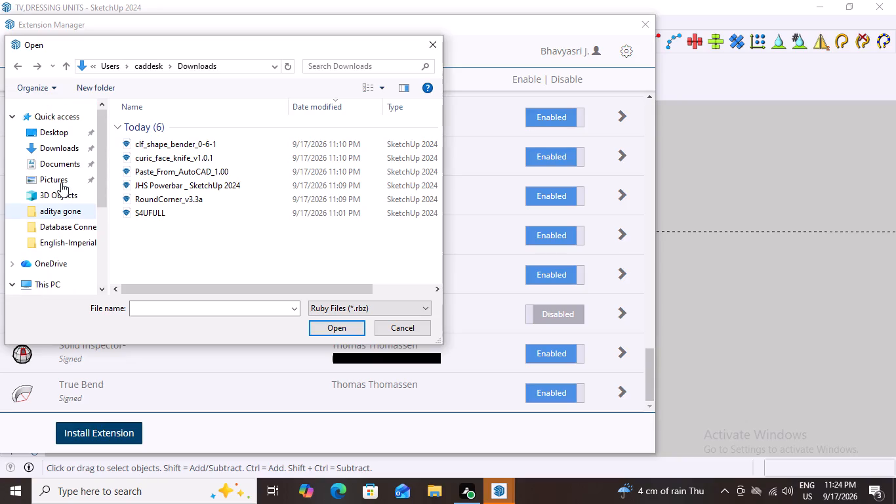
scroll(61, 182, "down", 6)
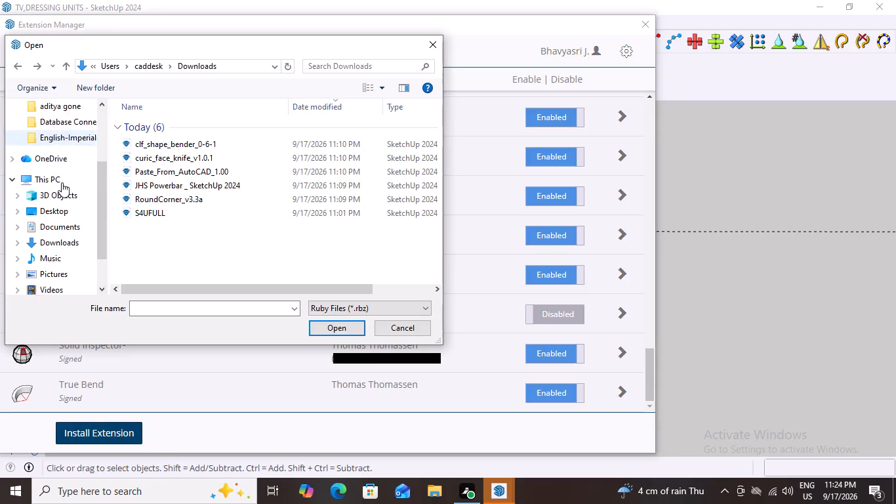
scroll(62, 182, "down", 1)
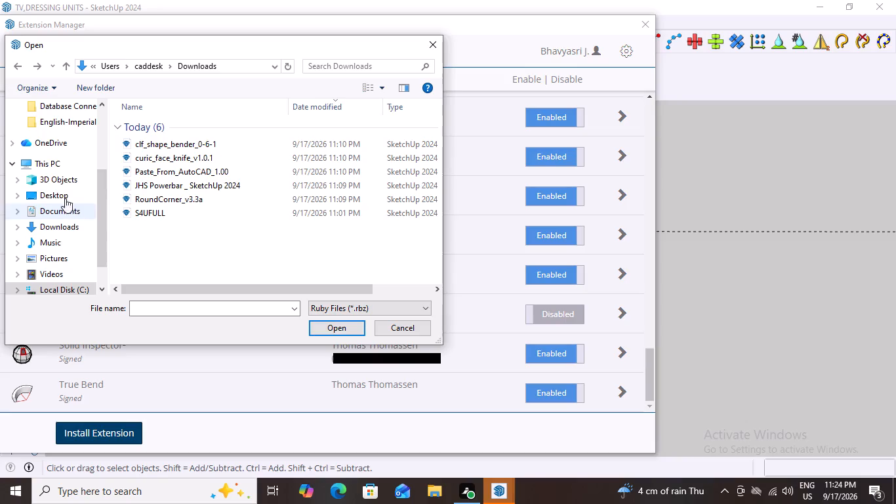
scroll(50, 246, "down", 2)
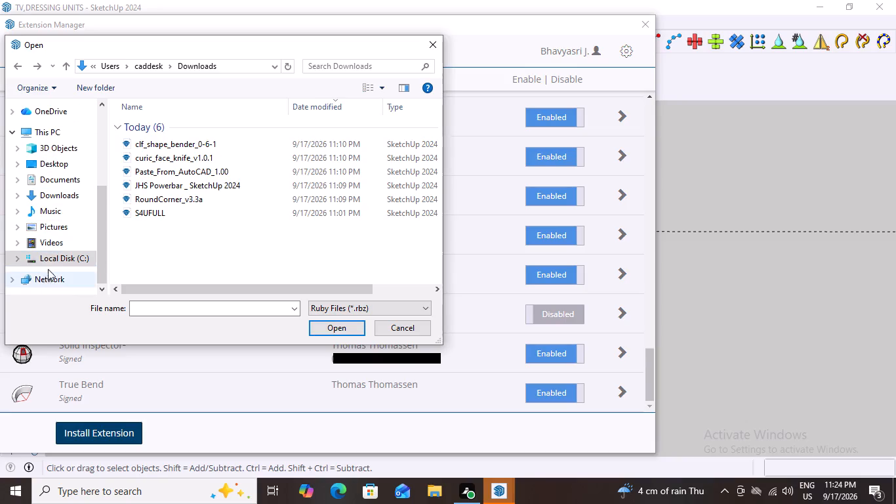
scroll(56, 226, "up", 3)
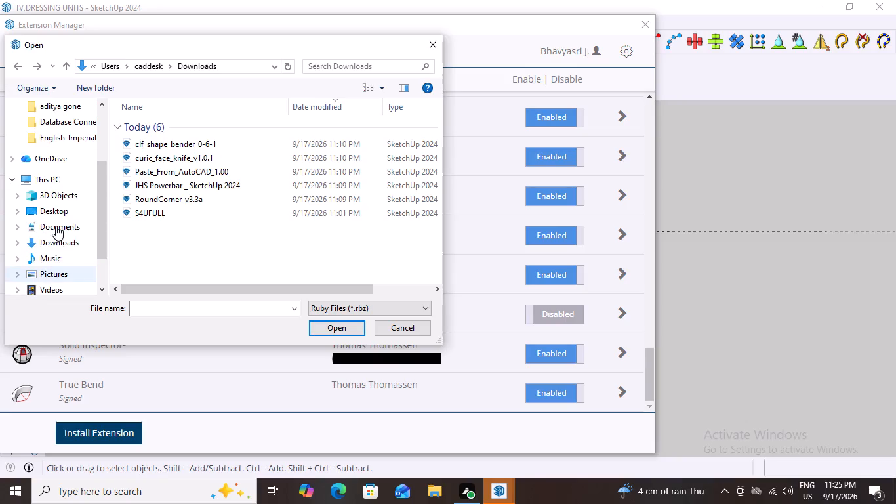
scroll(56, 226, "up", 2)
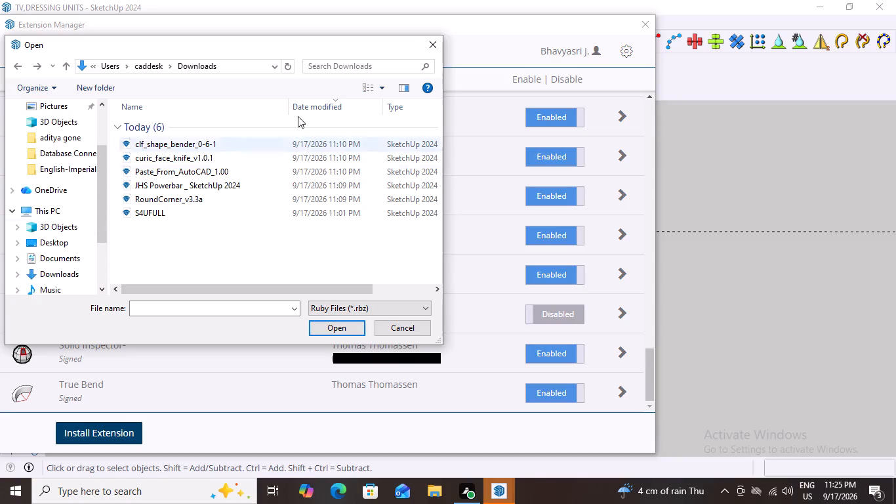
Search the Downloads folder for 1001 BIT PRO, and close the package browser without choosing a file.
left_click(354, 65)
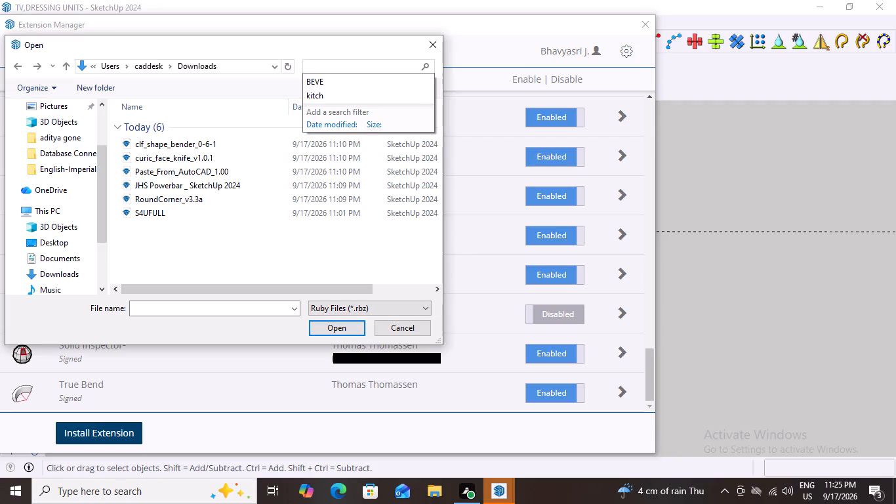
type("100")
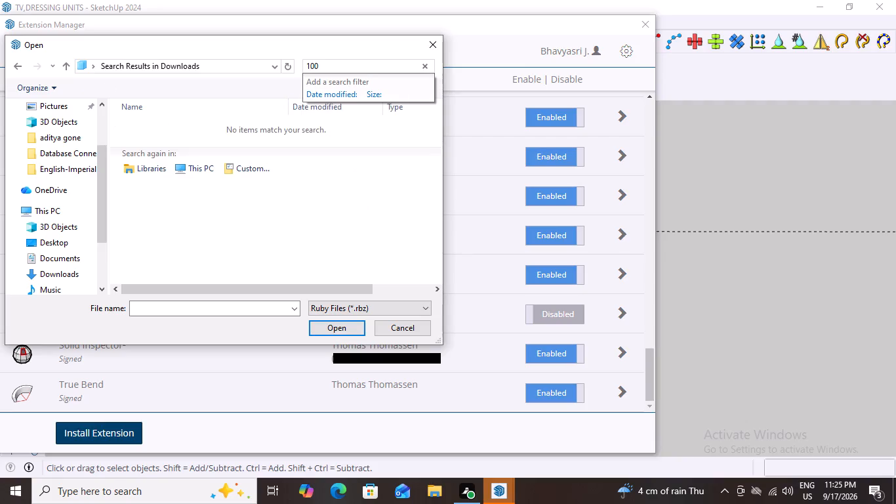
key("BackSpace")
key("0")
key("BackSpace")
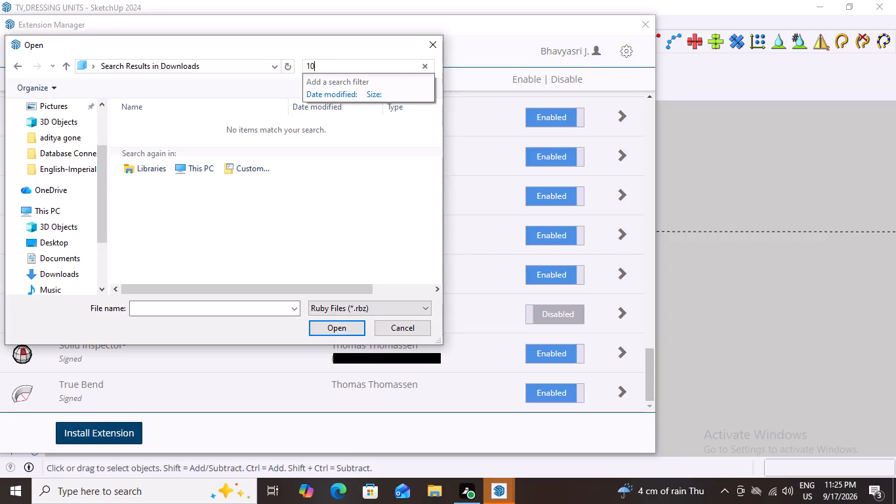
key("BackSpace")
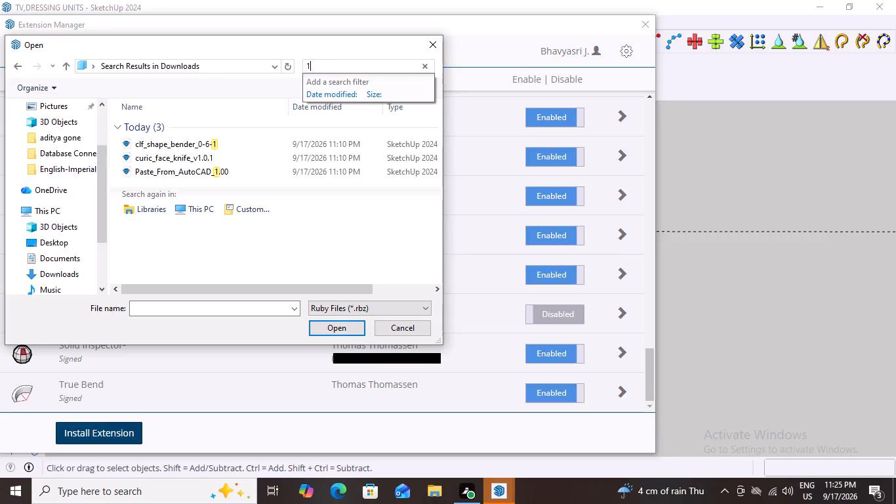
type("00")
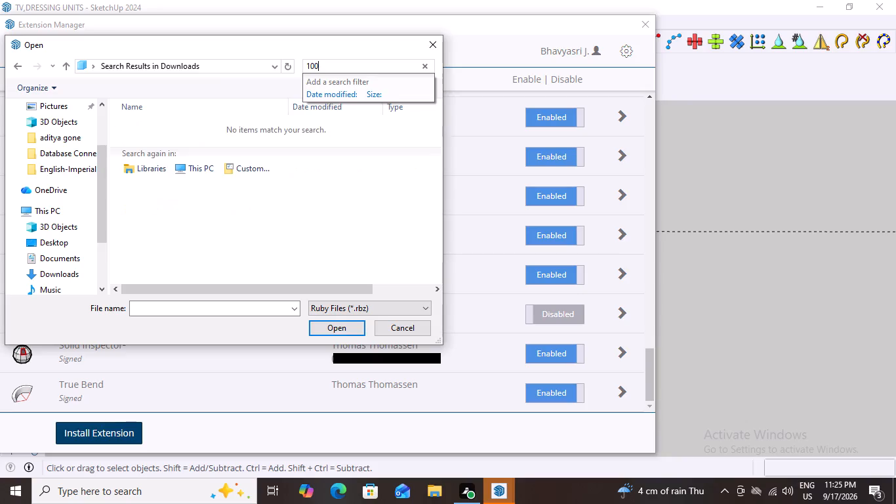
key("1")
key("space")
type("BI")
key("t")
key("space")
key("p")
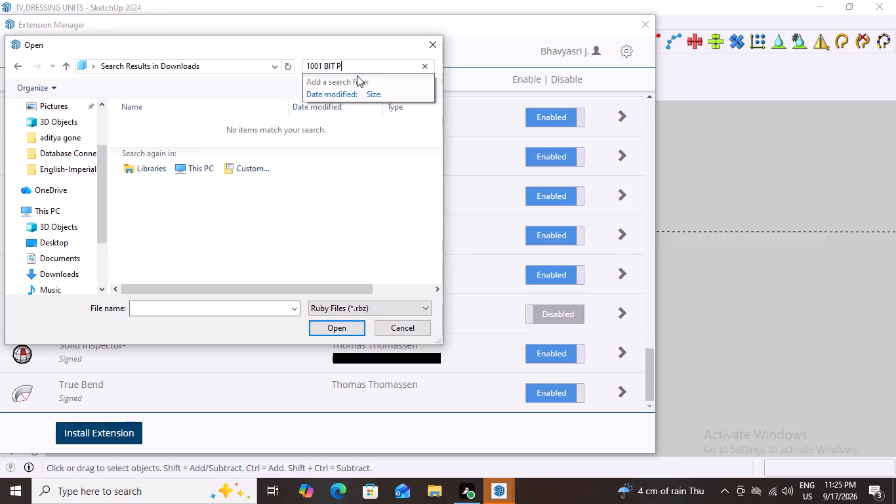
type("RO")
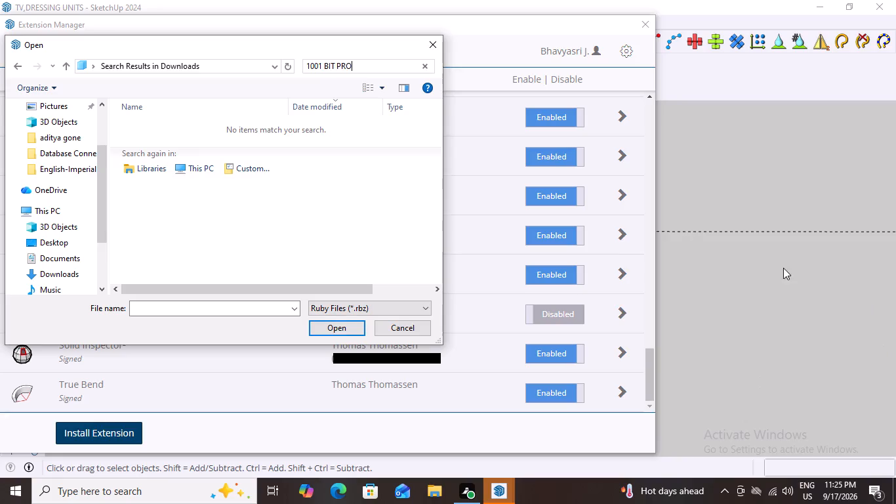
middle_click_drag(777, 236, 863, 231)
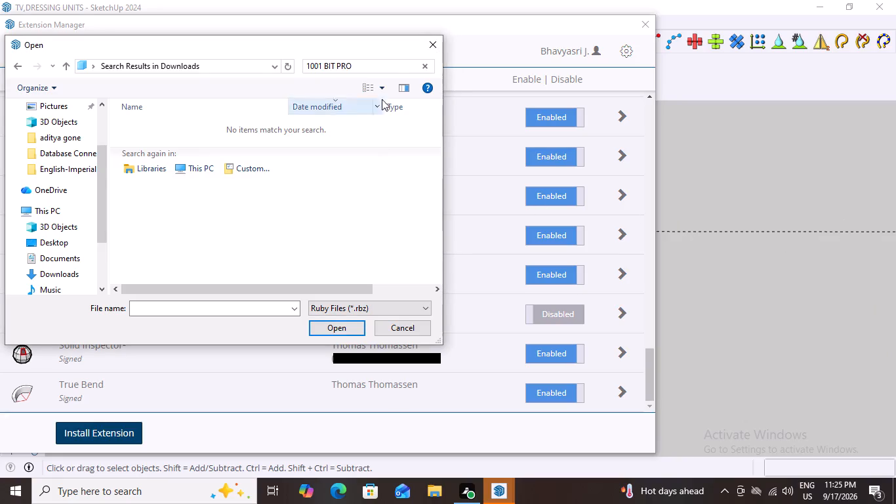
left_click(434, 41)
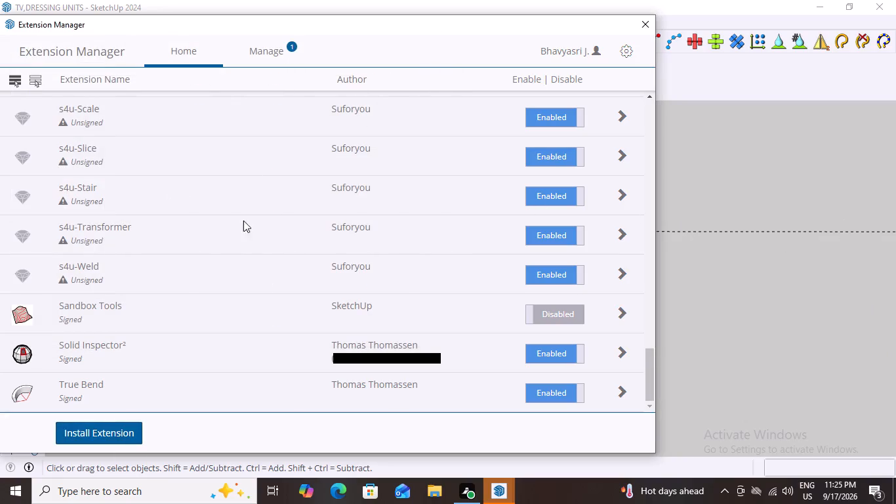
Start installing an extension again and examine the folders inside Windows on Local Disk (C:) for extension packages.
scroll(253, 227, "down", 5)
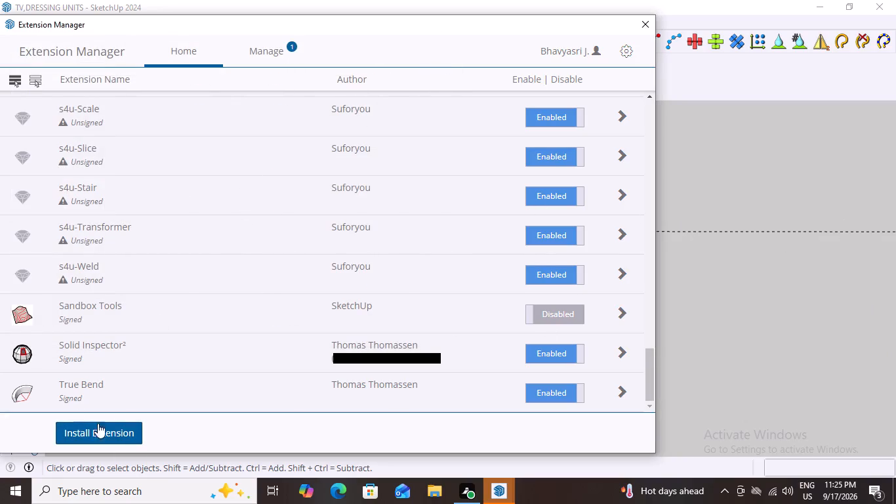
left_click(104, 429)
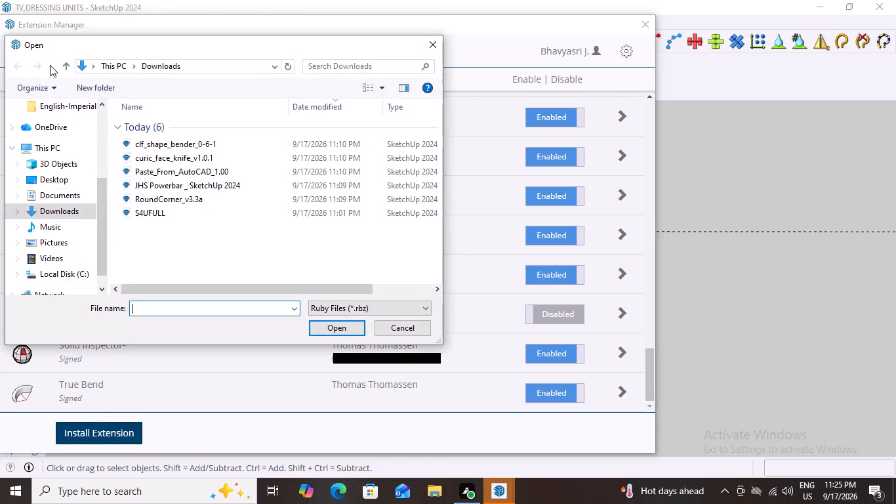
scroll(45, 229, "down", 4)
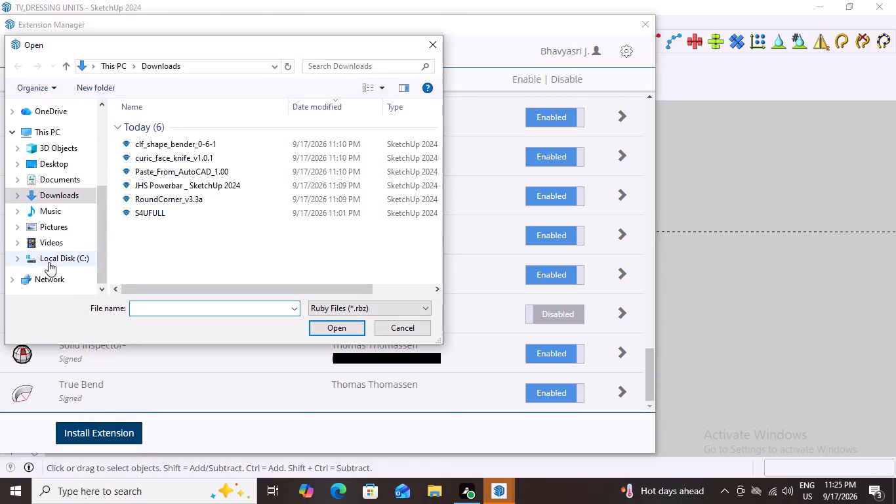
left_click(53, 259)
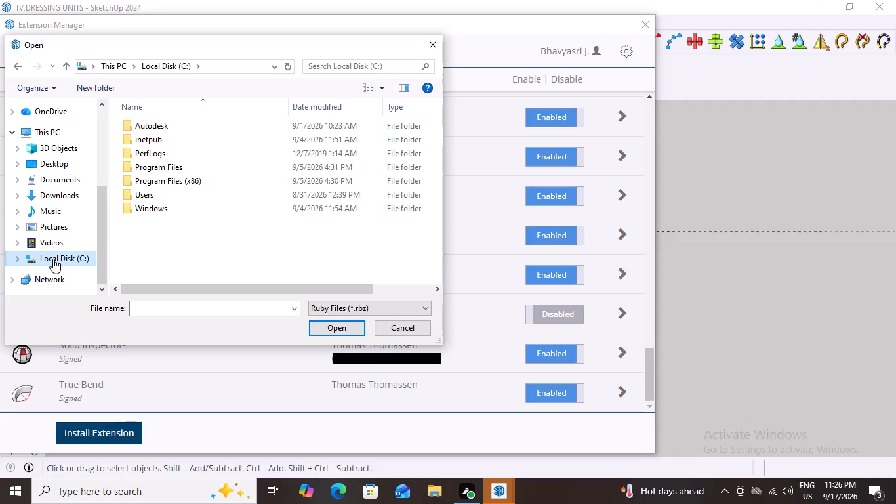
left_click(160, 207)
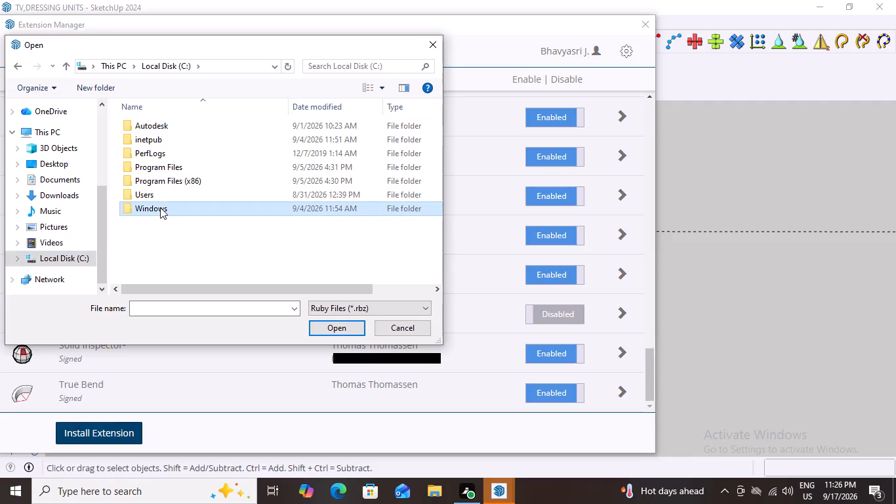
double_click(160, 207)
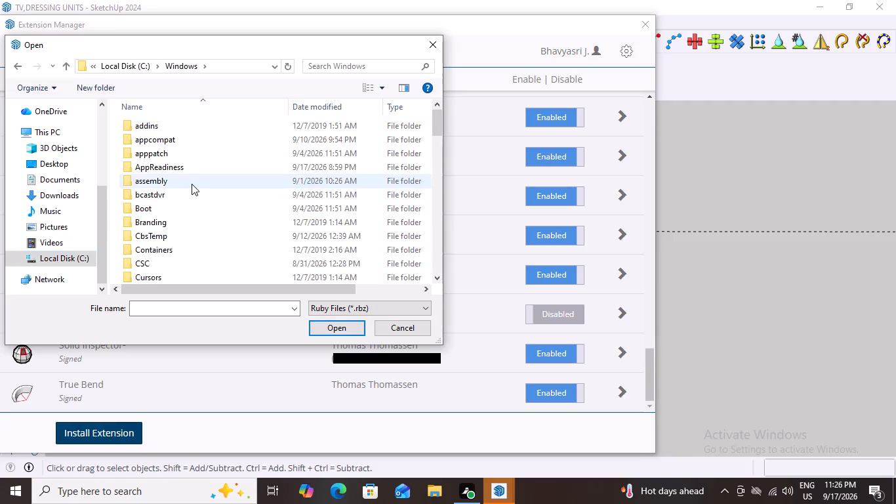
scroll(144, 144, "down", 2)
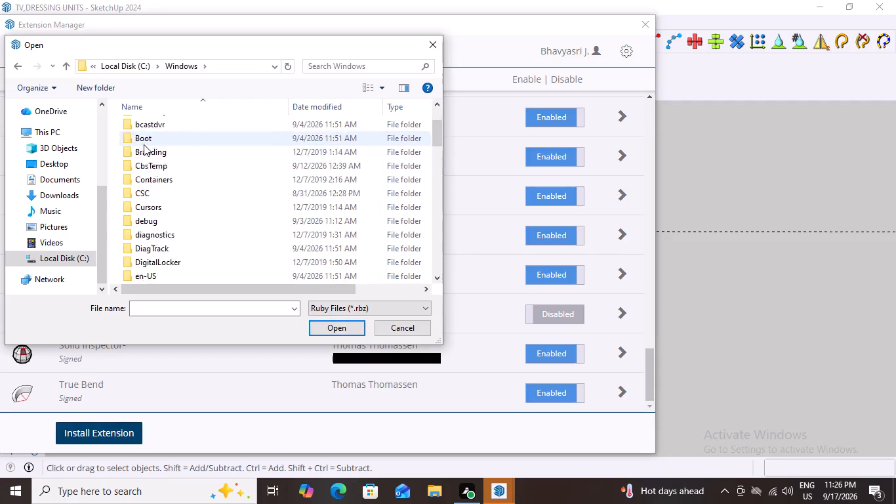
scroll(144, 144, "down", 4)
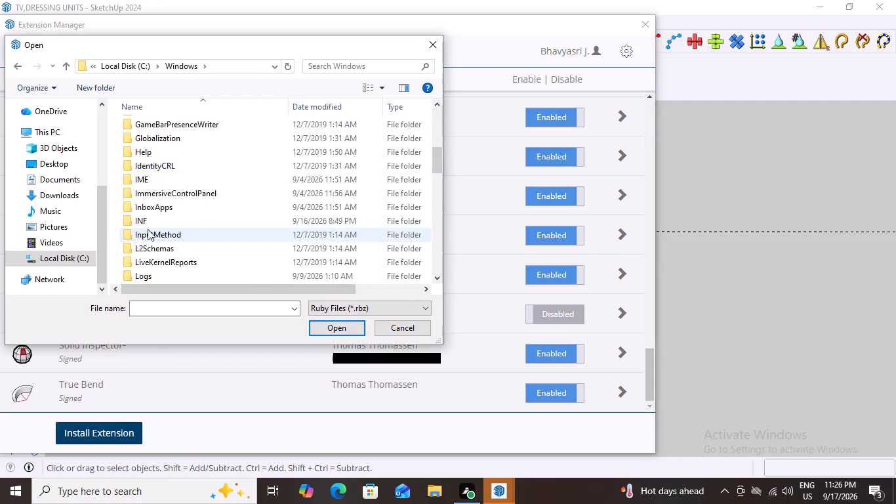
scroll(148, 229, "down", 9)
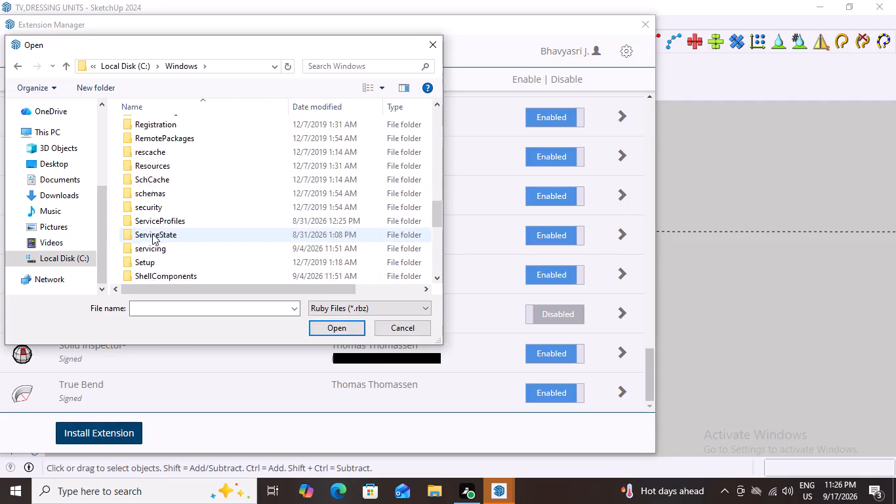
scroll(152, 234, "down", 16)
scroll(151, 236, "up", 4)
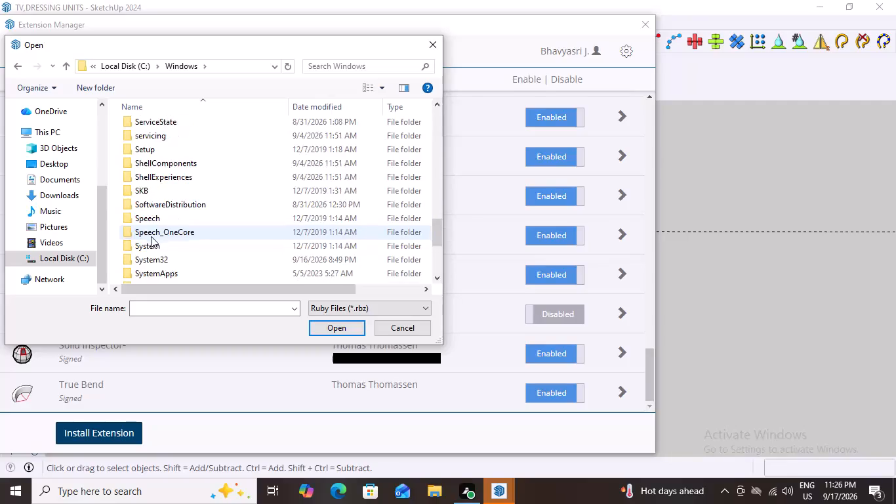
scroll(151, 236, "up", 13)
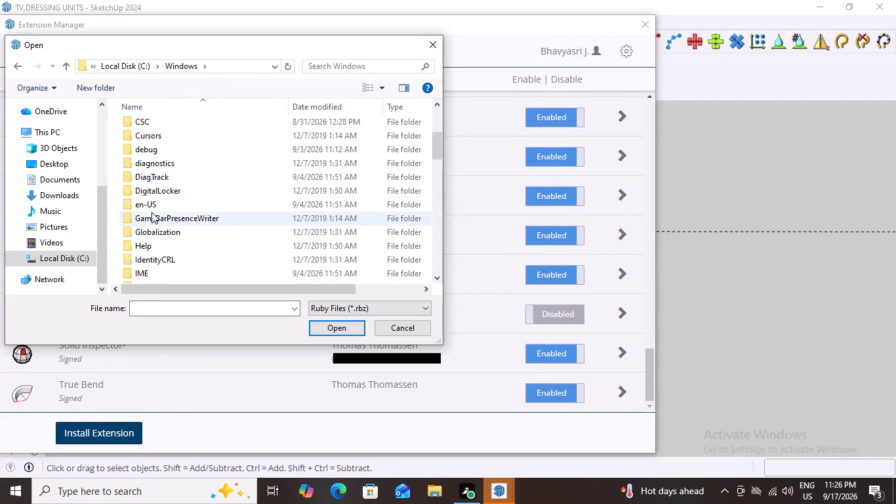
scroll(153, 203, "up", 13)
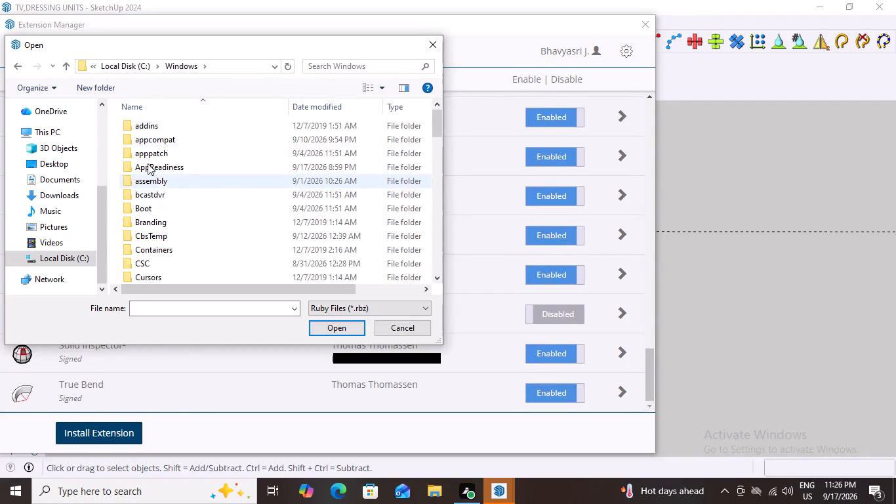
scroll(145, 120, "up", 6)
scroll(134, 157, "down", 4)
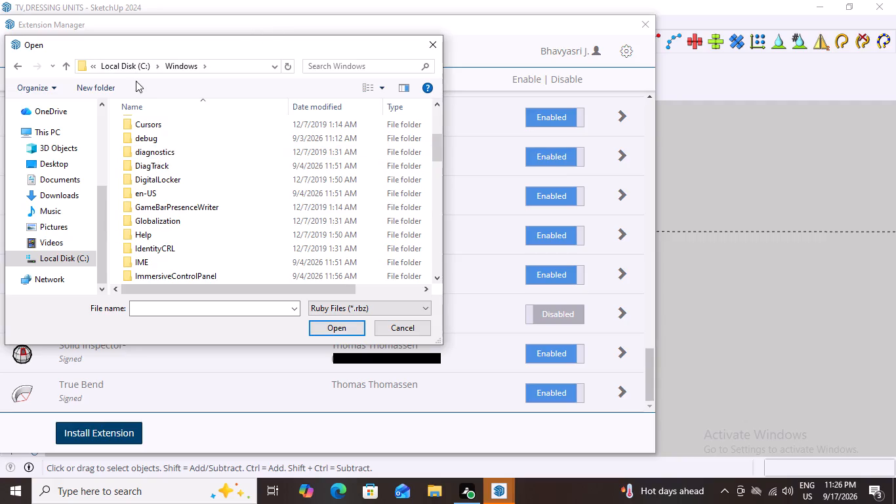
scroll(137, 93, "down", 2)
scroll(153, 72, "up", 3)
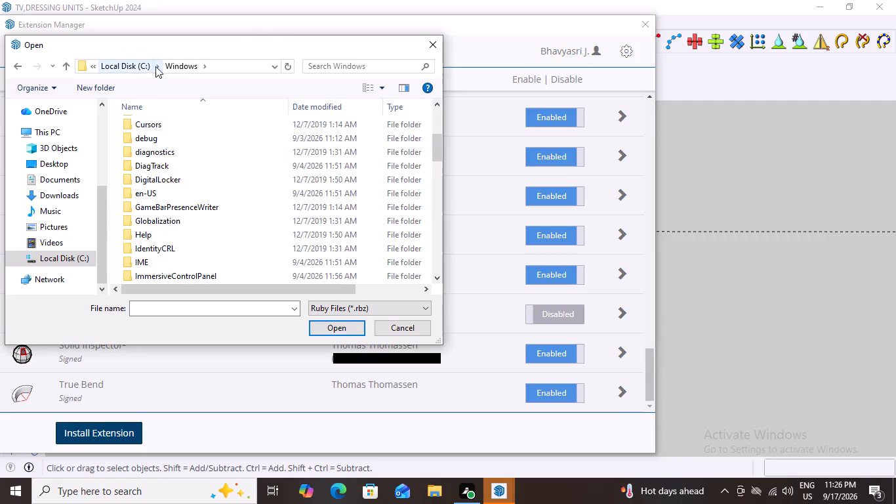
Examine the AutoCAD 2021 installer folder inside Autodesk, down through en-us to Docs, and return to the Autodesk folder.
left_click(159, 66)
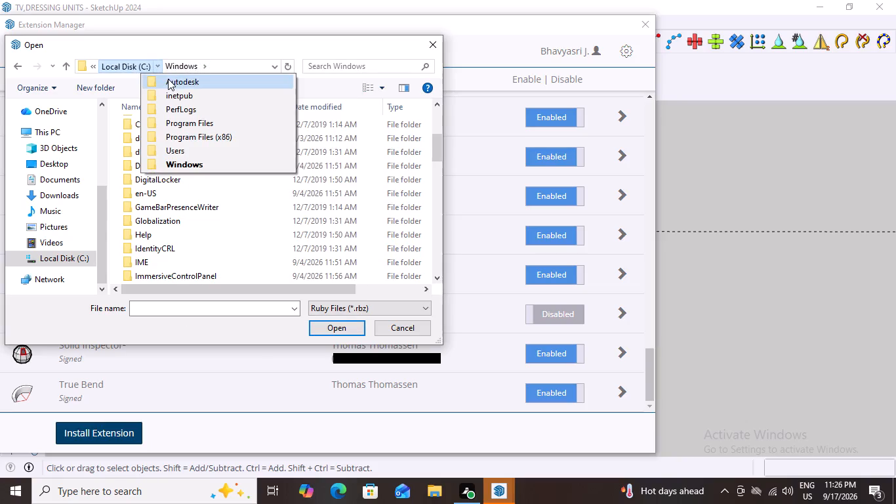
left_click(168, 79)
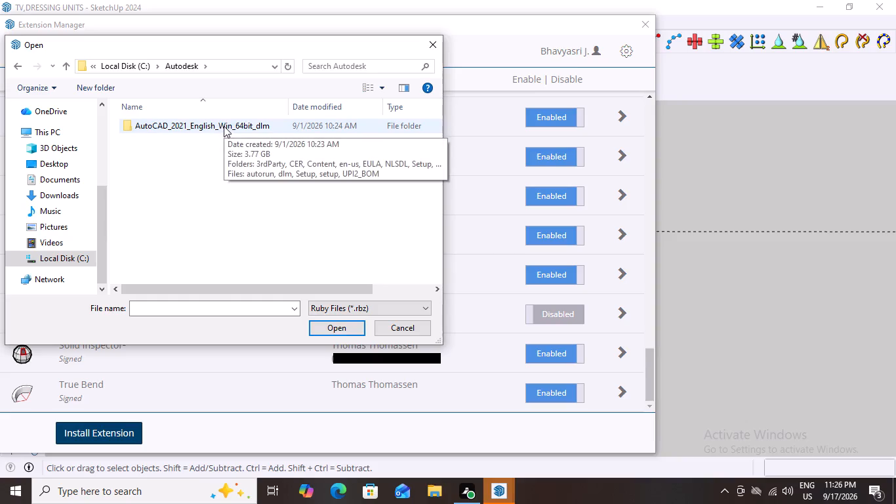
double_click(224, 126)
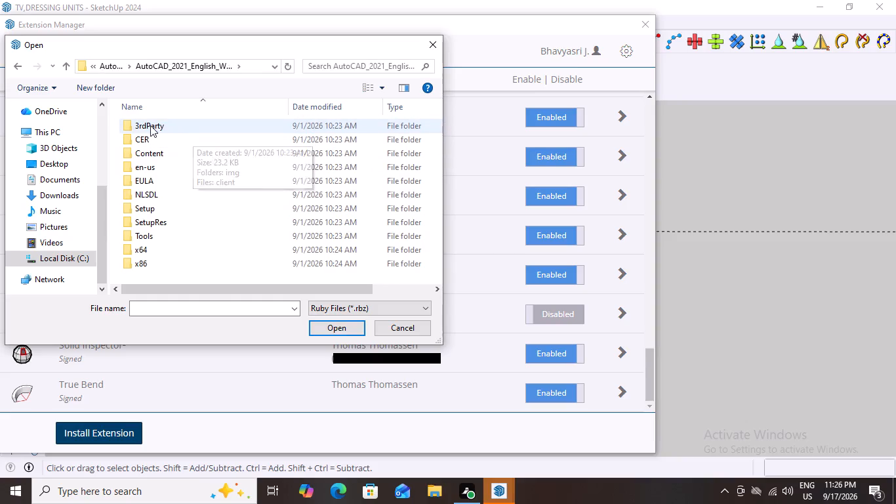
scroll(158, 132, "down", 1)
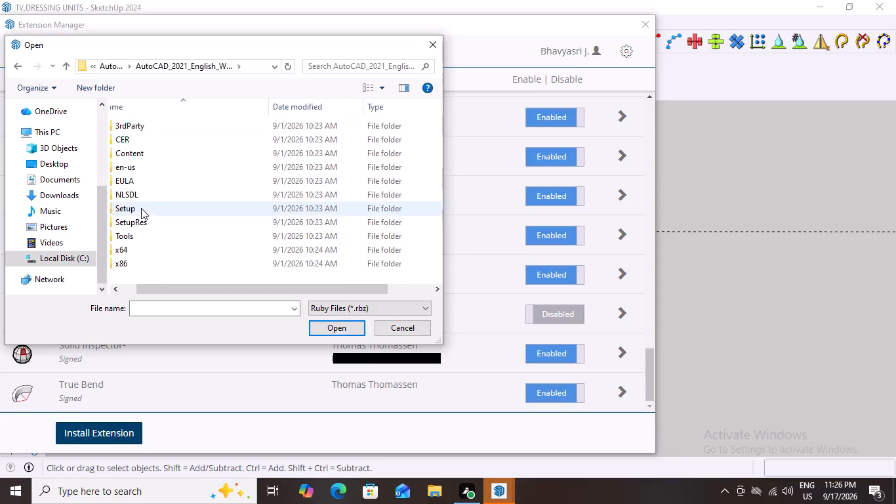
double_click(138, 167)
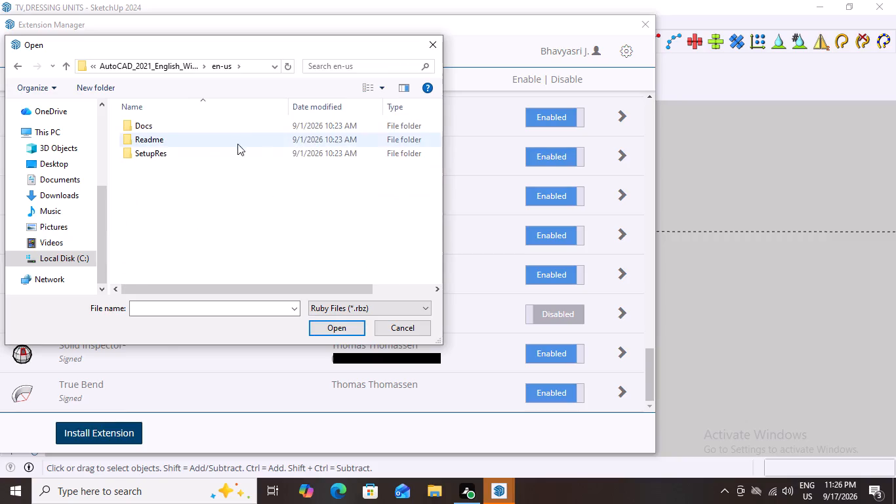
scroll(154, 167, "up", 1)
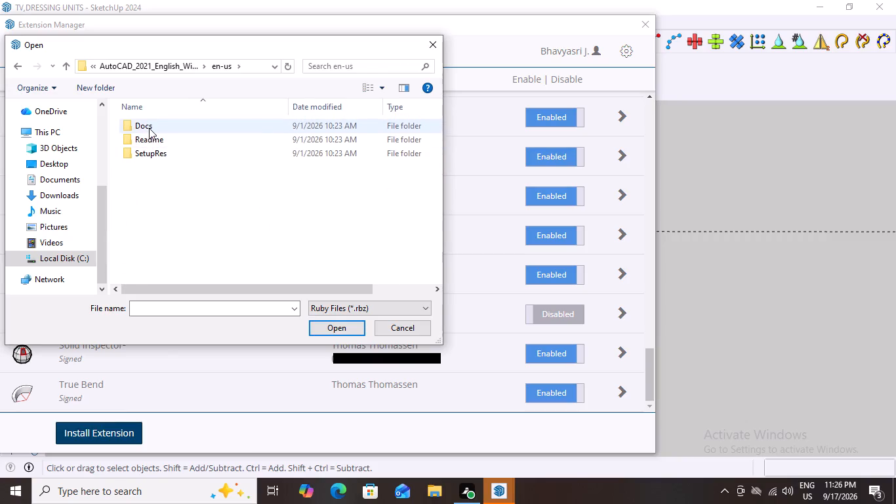
double_click(149, 128)
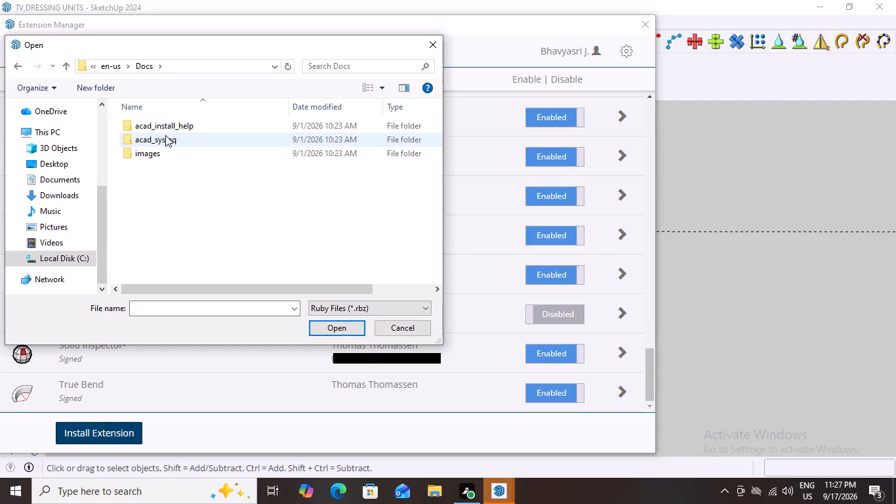
left_click(22, 64)
double_click(14, 66)
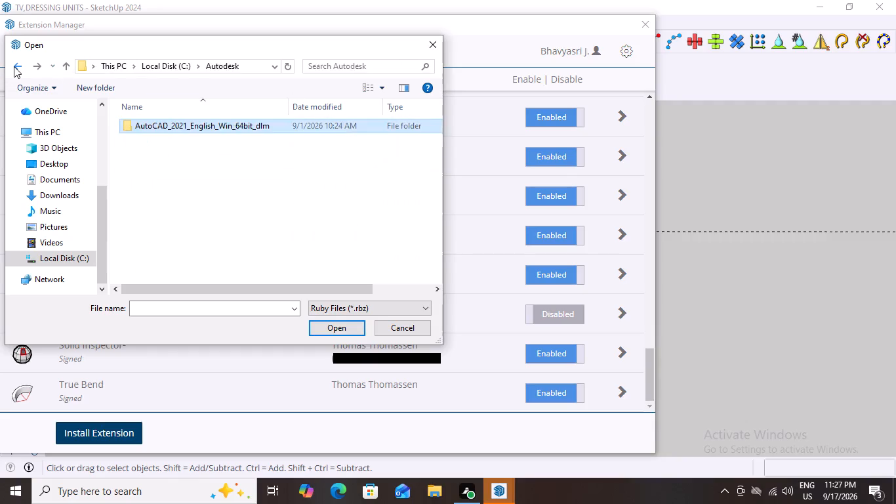
Go back to the Downloads folder and close the package browser without choosing a file.
left_click(14, 66)
triple_click(12, 66)
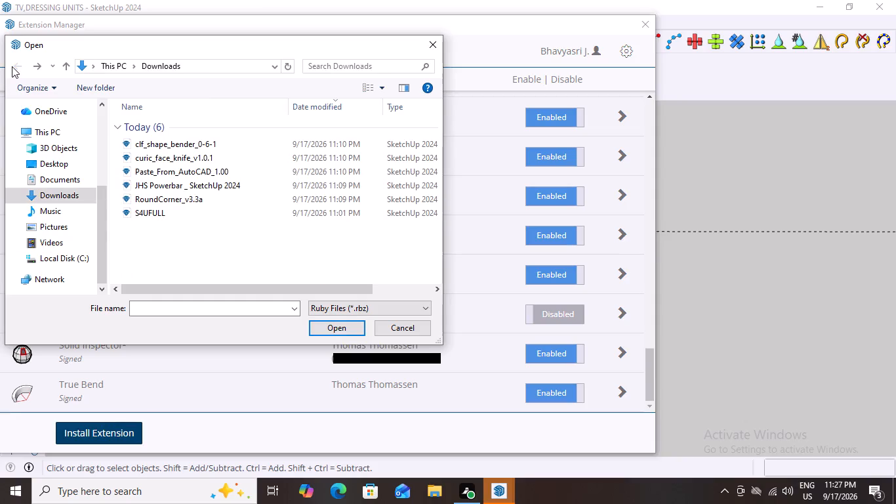
triple_click(12, 66)
left_click(12, 66)
left_click(436, 49)
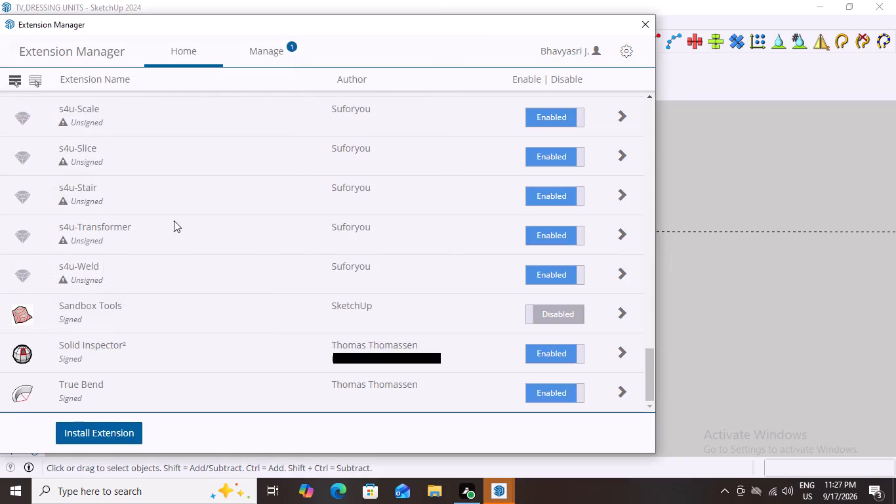
Install the RoundCorner_v3.3a extension package from the Downloads folder.
scroll(170, 224, "down", 4)
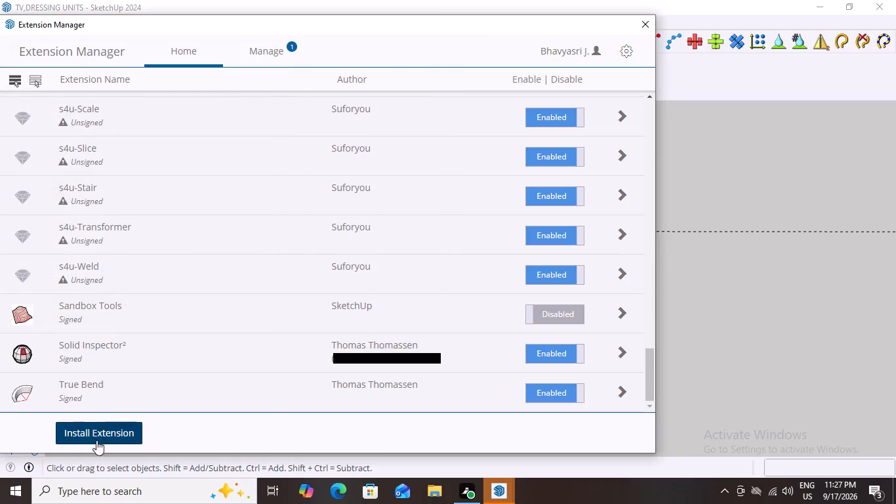
left_click(102, 432)
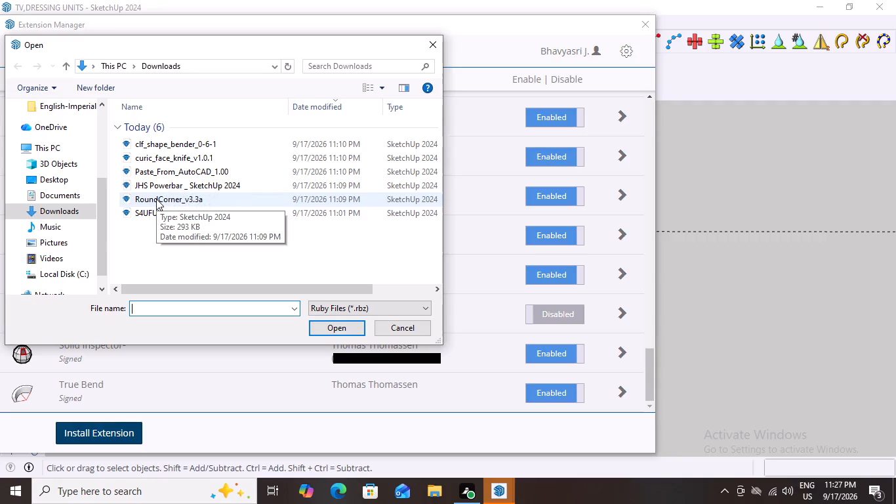
left_click(159, 197)
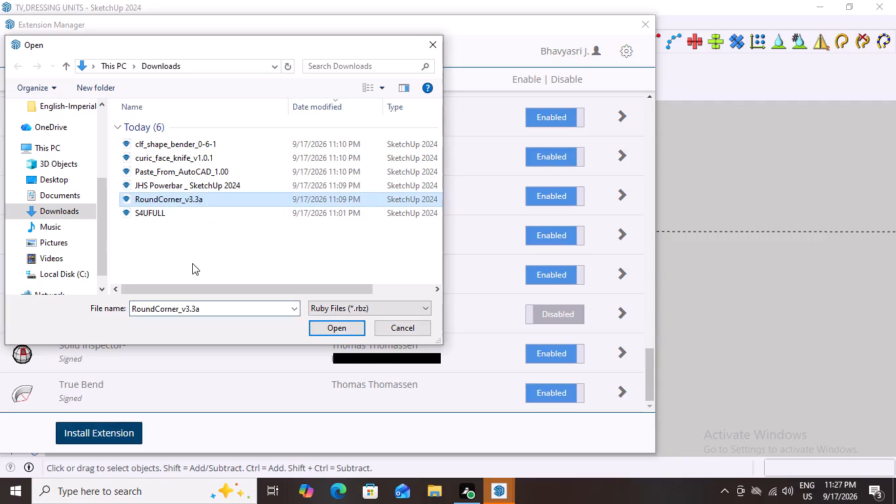
left_click(327, 329)
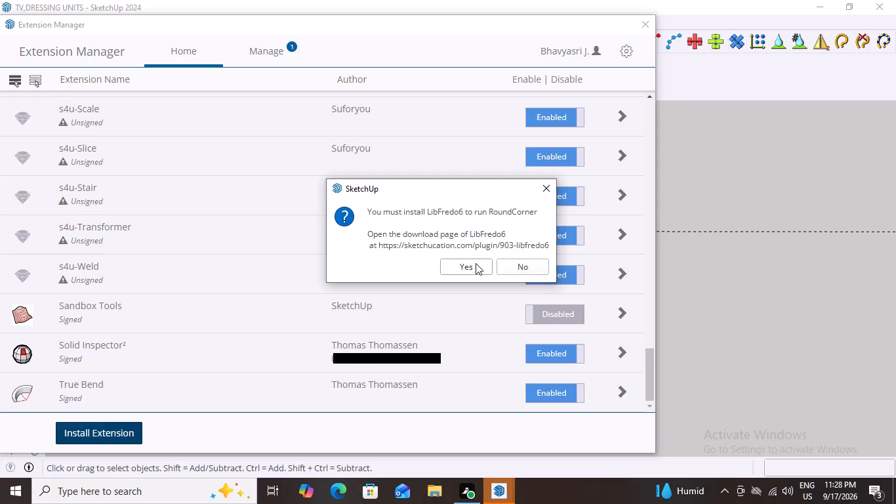
Open the LibFredo6 download page, download SketchUcationTools.rbz from it, and select the file in its Downloads folder.
left_click(476, 263)
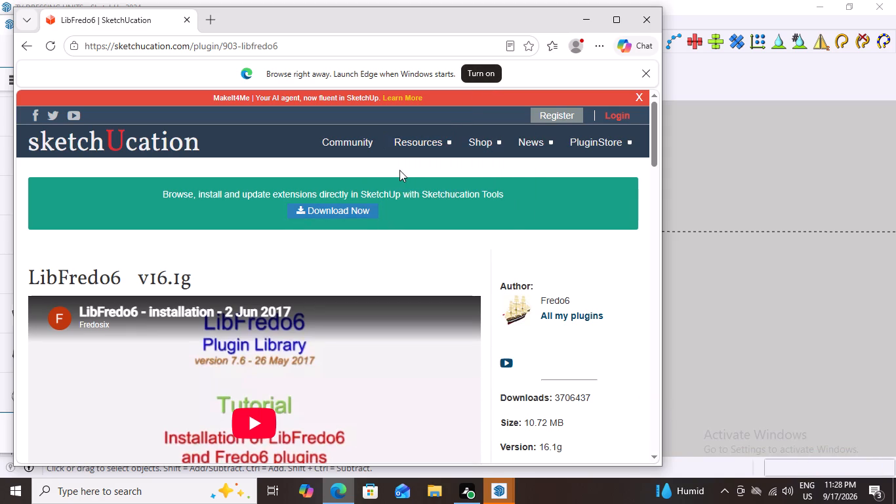
left_click(305, 210)
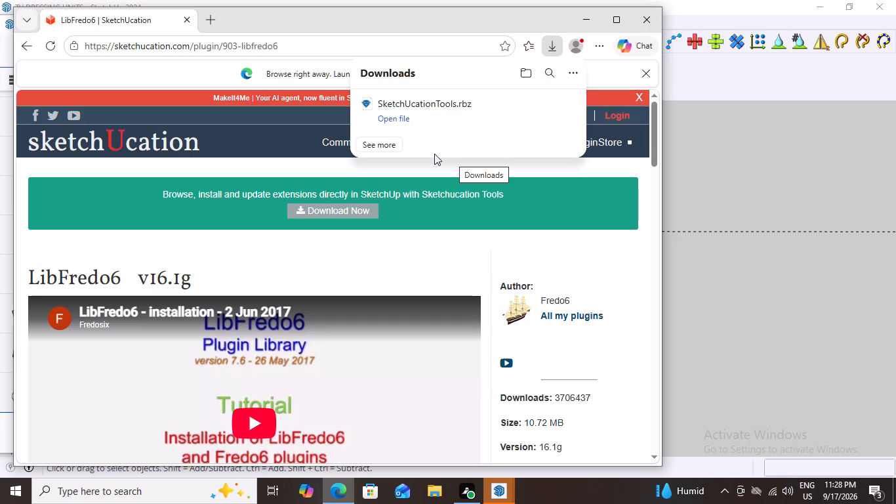
left_click(527, 70)
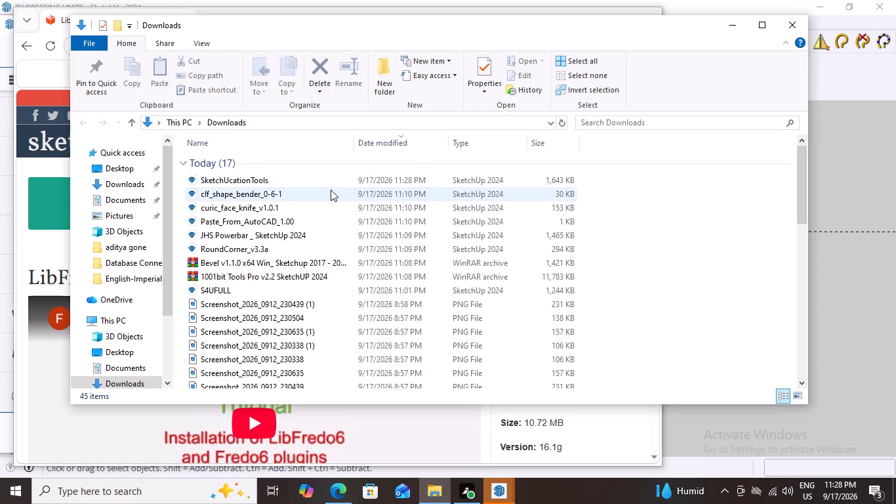
left_click(256, 178)
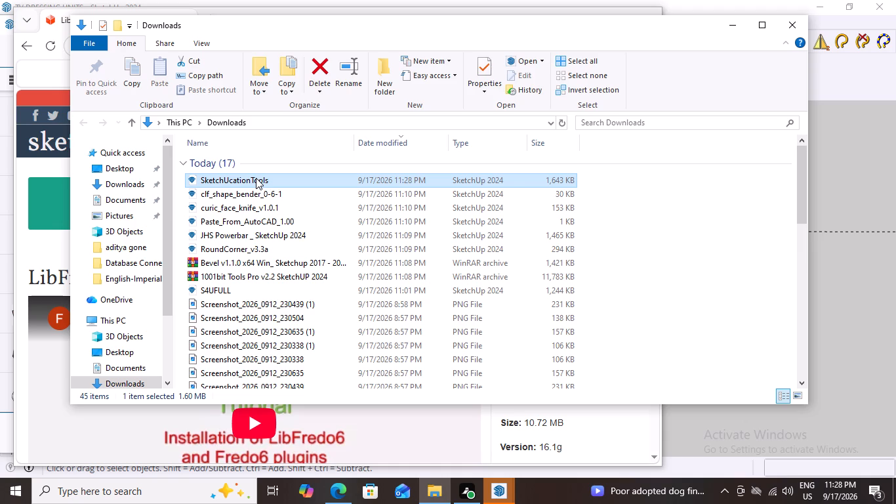
Open the Bevel v1.1.0 x64 archive from the Downloads folder and examine its contents in WinRAR.
left_click(239, 261)
left_click(239, 261)
double_click(239, 261)
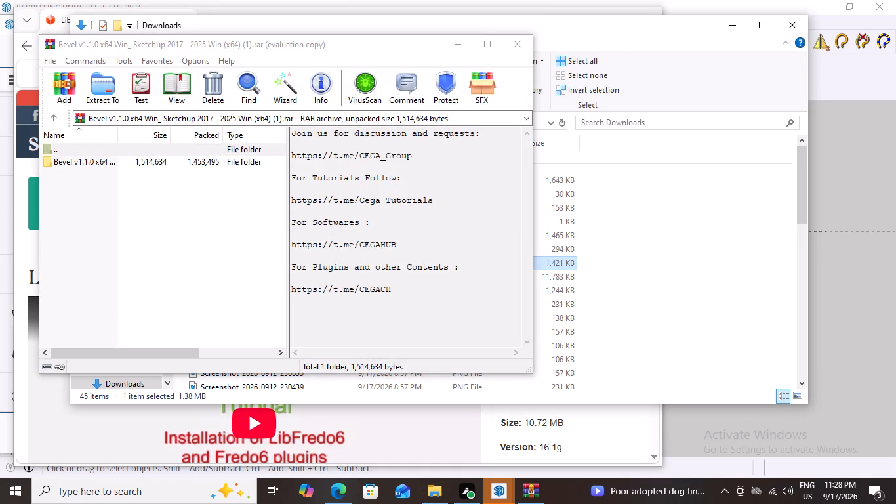
scroll(377, 198, "down", 4)
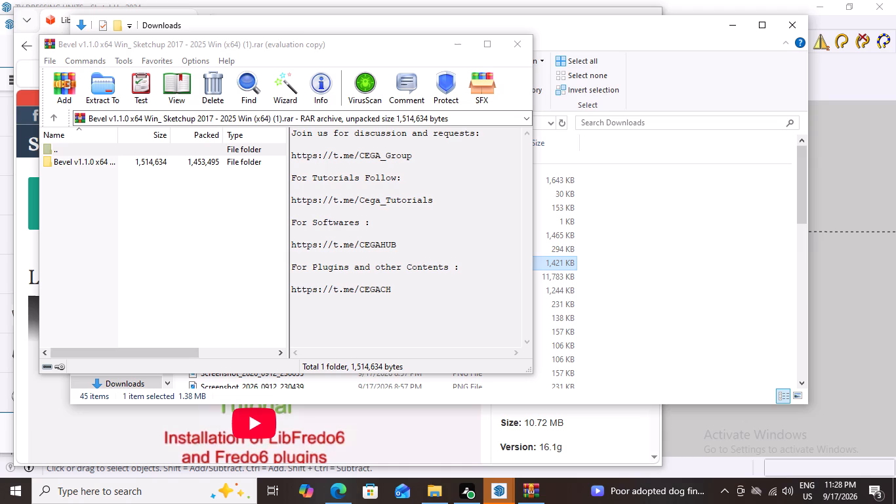
scroll(502, 185, "down", 3)
scroll(348, 324, "down", 2)
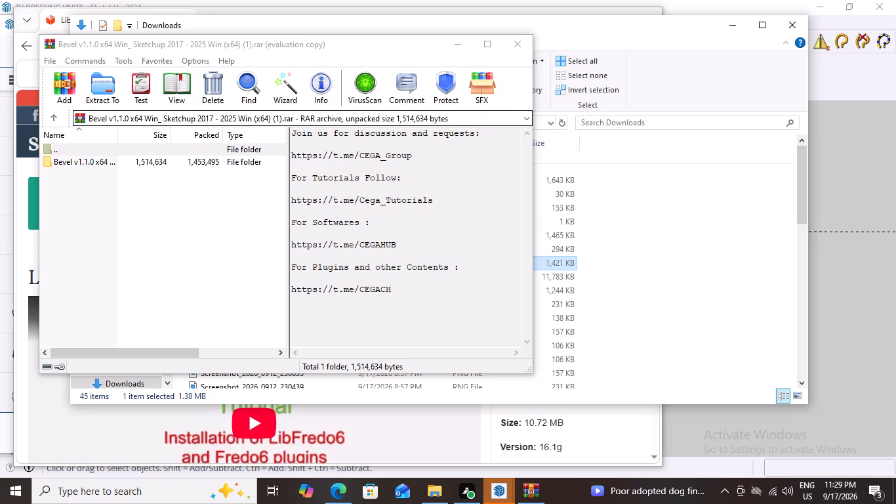
Browse the Downloads folder in WinRAR, sort it by newest modified date, and select the 1001bit Tools Pro archive.
left_click(531, 117)
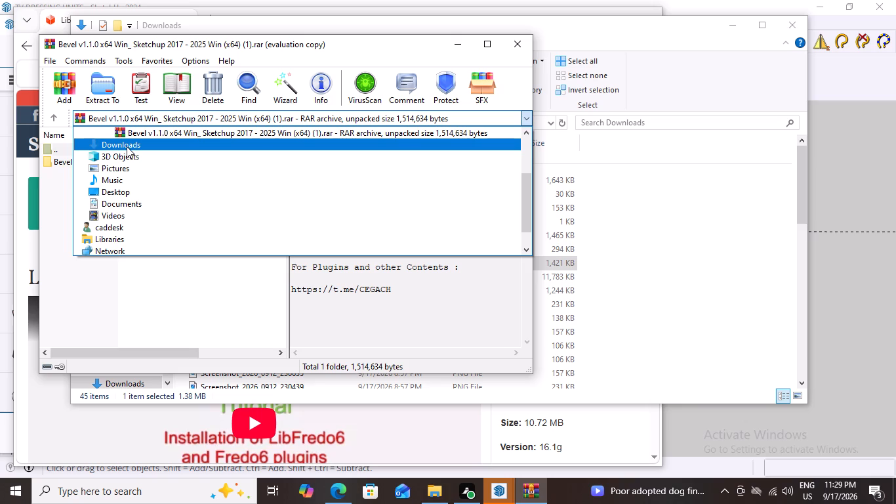
left_click(127, 146)
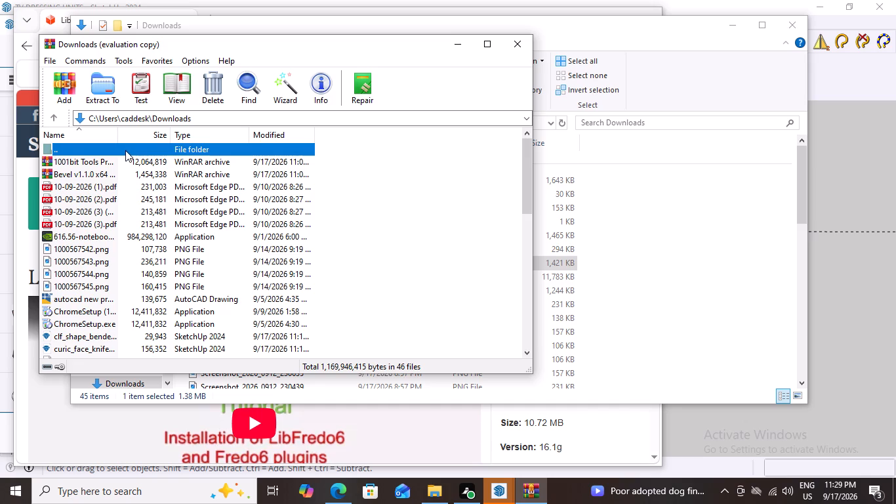
left_click(263, 132)
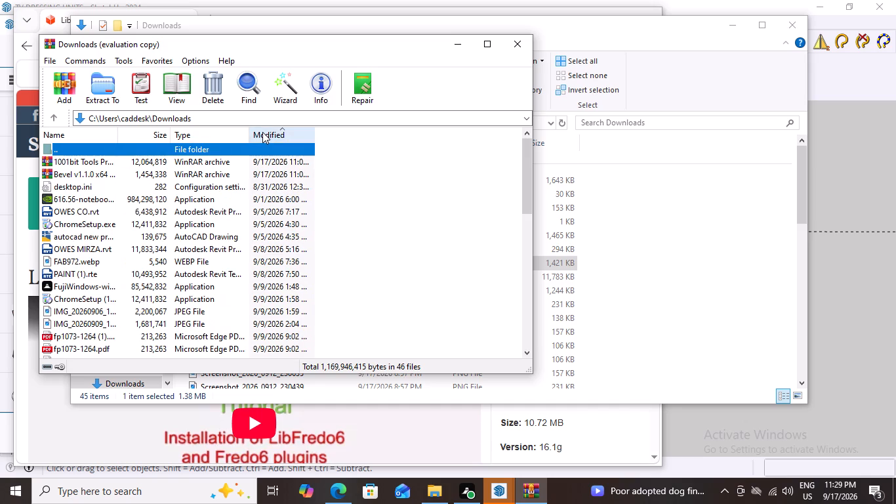
left_click(261, 132)
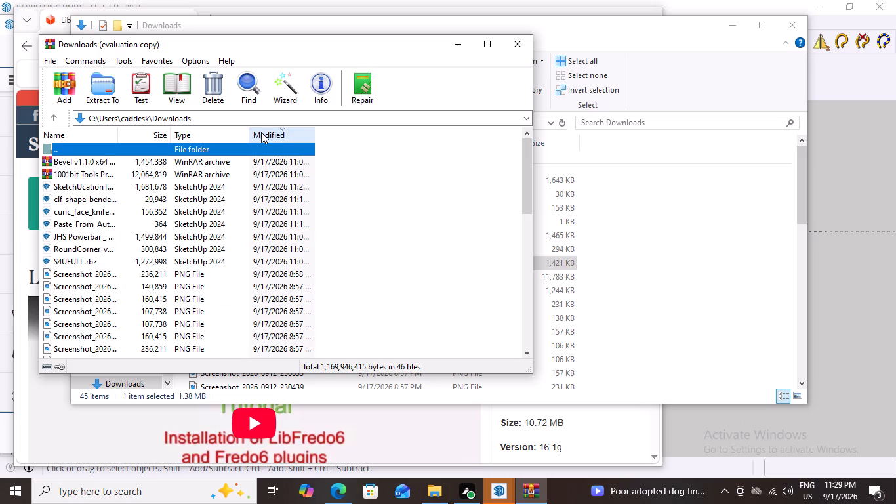
left_click(87, 173)
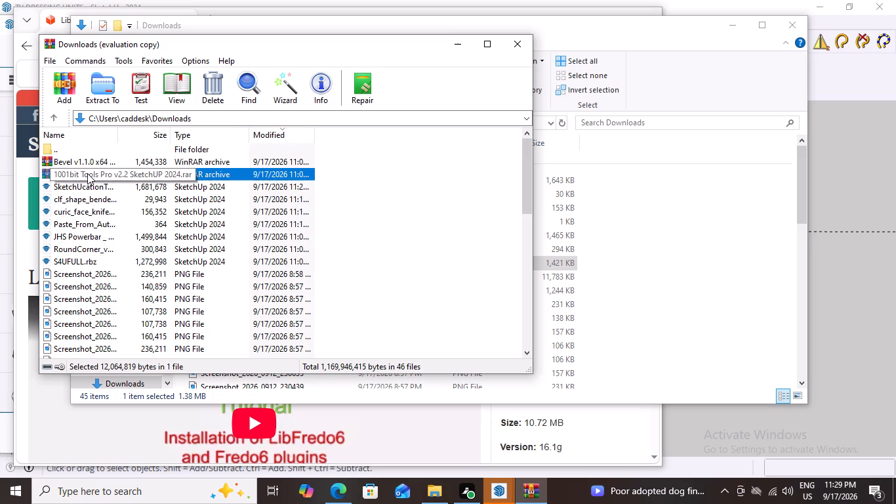
Look through the files in the Downloads folder window, and close the folder, WinRAR and browser windows.
left_click(97, 383)
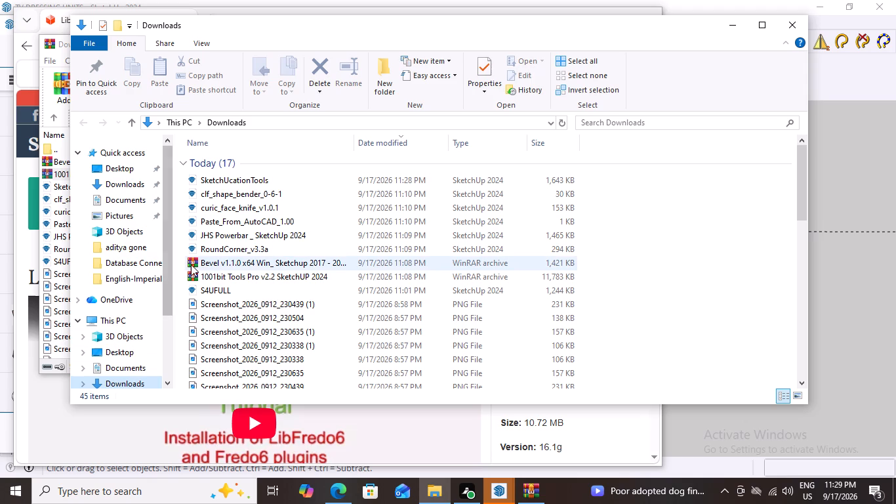
scroll(263, 260, "down", 4)
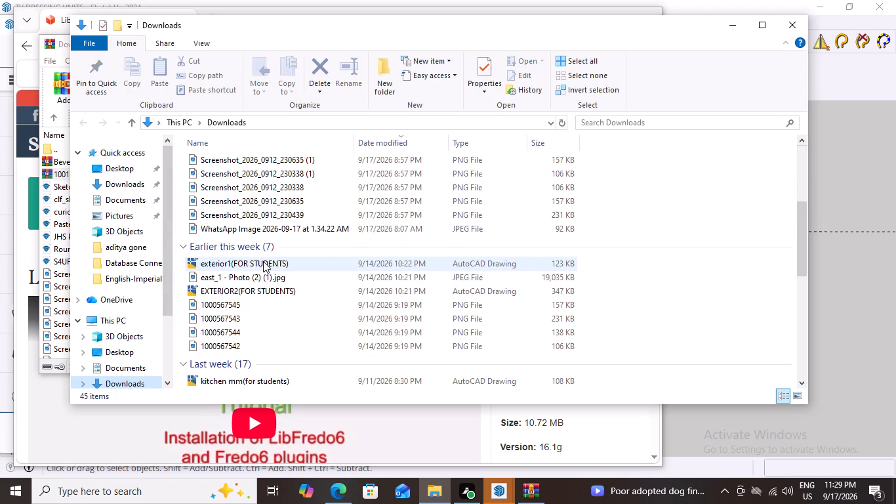
scroll(263, 261, "down", 6)
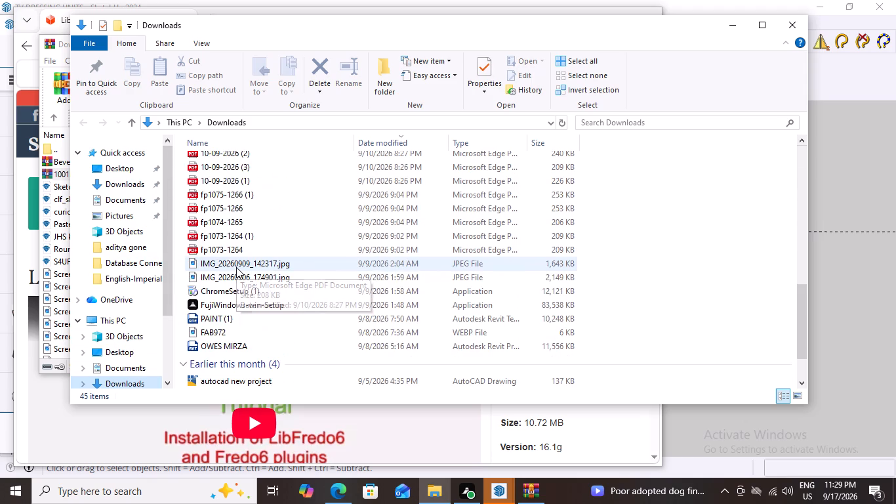
scroll(236, 267, "up", 14)
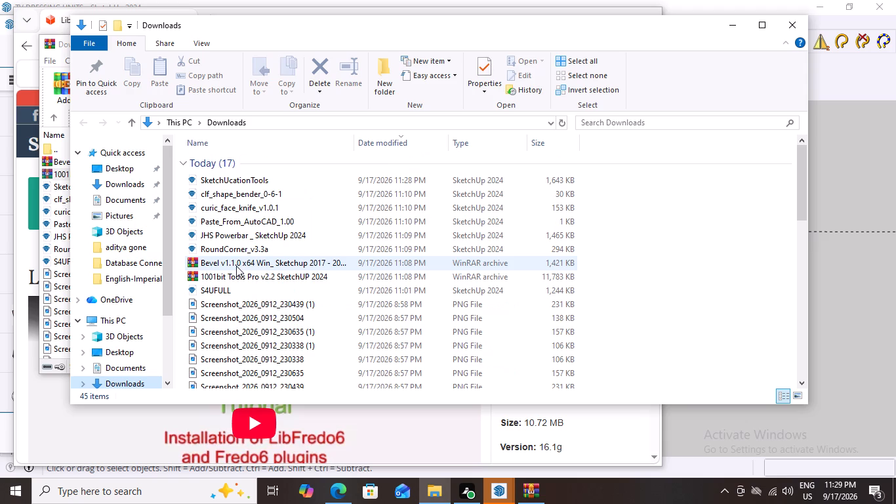
left_click(795, 23)
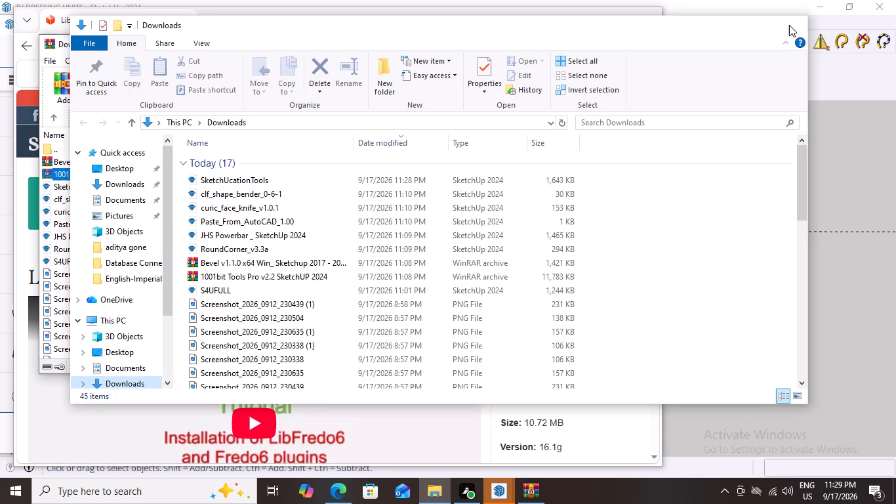
left_click(523, 47)
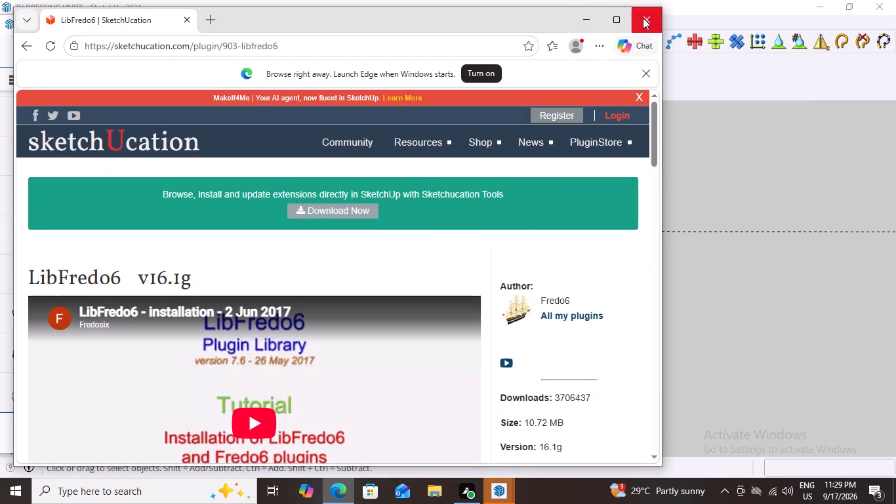
left_click(645, 17)
Examine the list of installed extensions in the Extension Manager, including Fredo6_RoundCorner and the s4u entries.
scroll(224, 264, "down", 2)
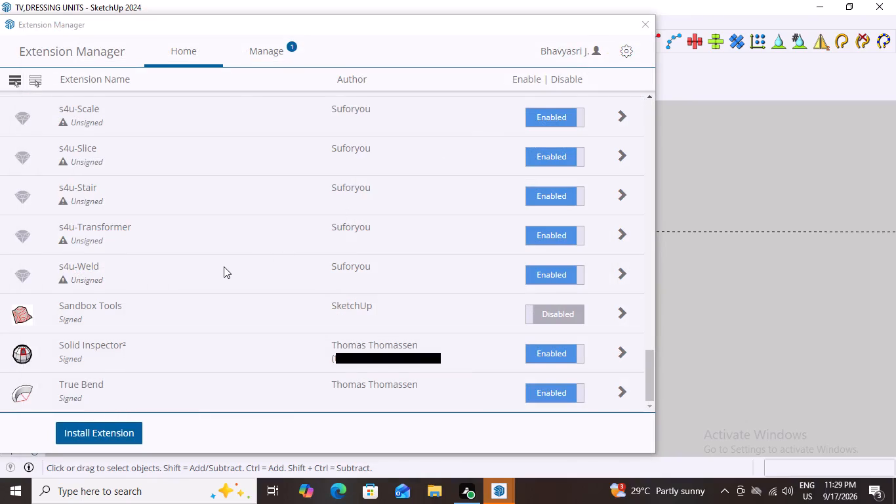
scroll(224, 266, "down", 1)
scroll(201, 223, "up", 18)
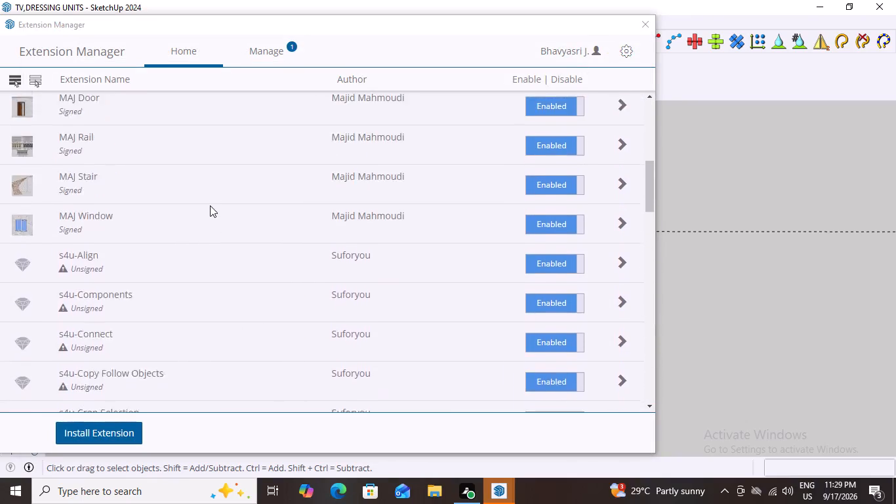
scroll(210, 205, "up", 14)
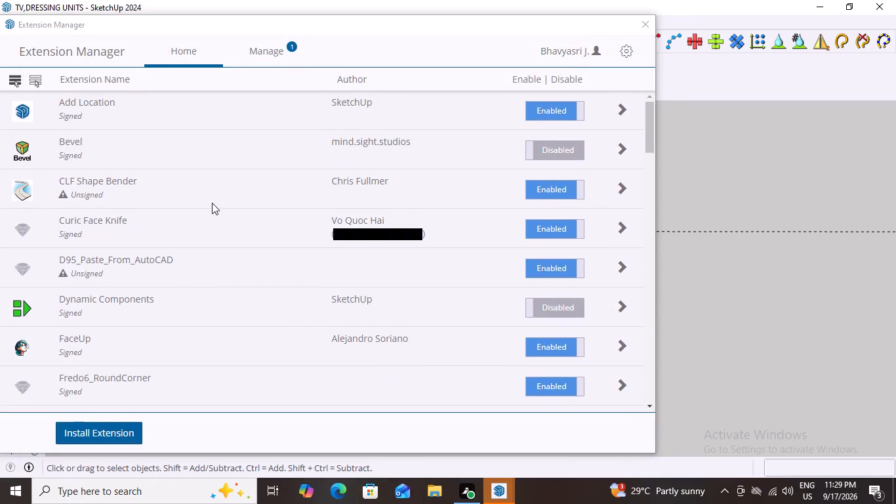
scroll(212, 203, "down", 9)
scroll(214, 231, "up", 6)
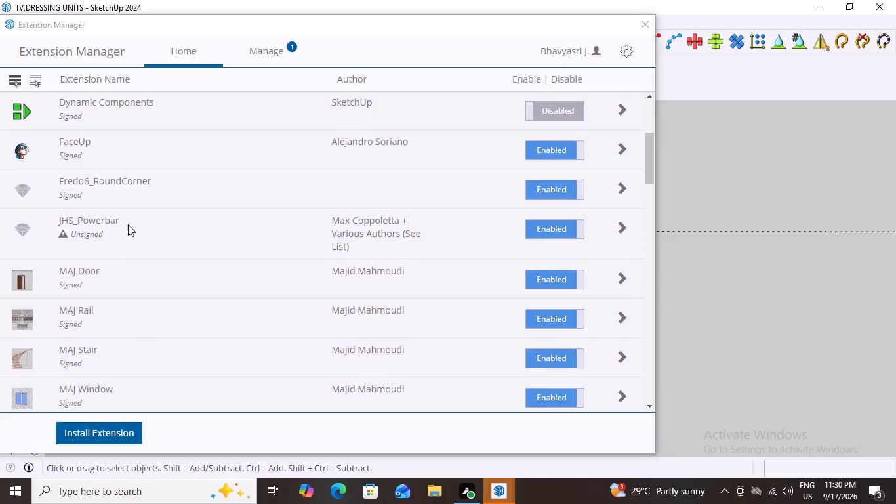
scroll(128, 224, "up", 4)
scroll(128, 224, "down", 11)
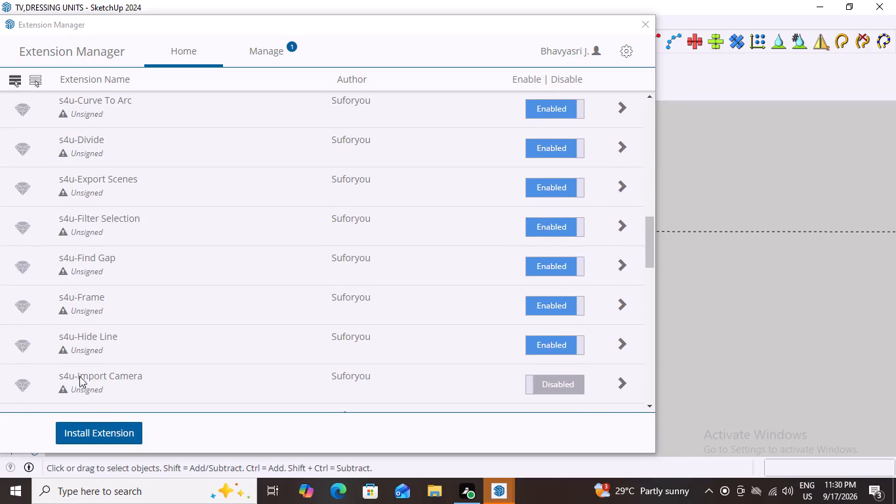
Start installing an extension from file and look through the Downloads folder for installable .rbz packages.
left_click(96, 432)
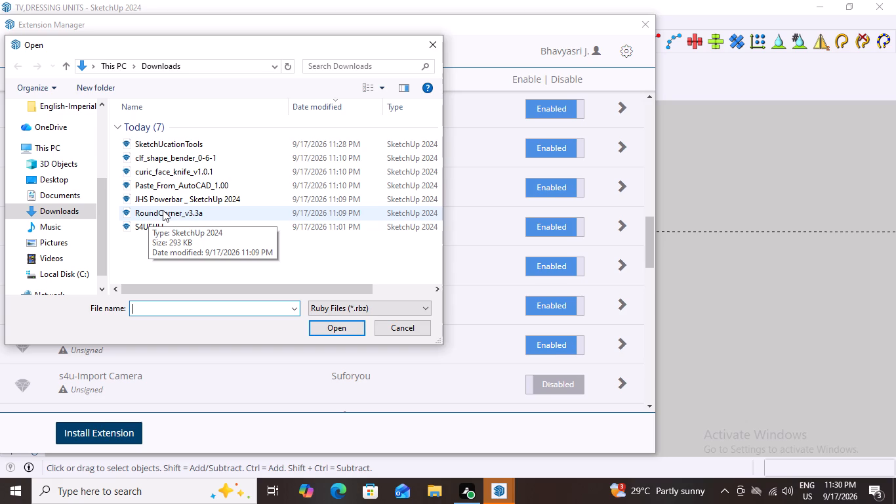
scroll(138, 188, "up", 2)
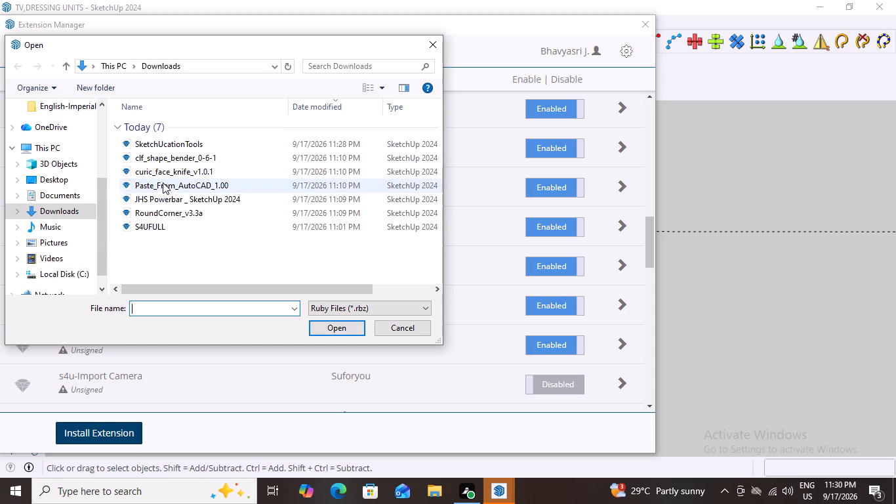
scroll(126, 203, "up", 1)
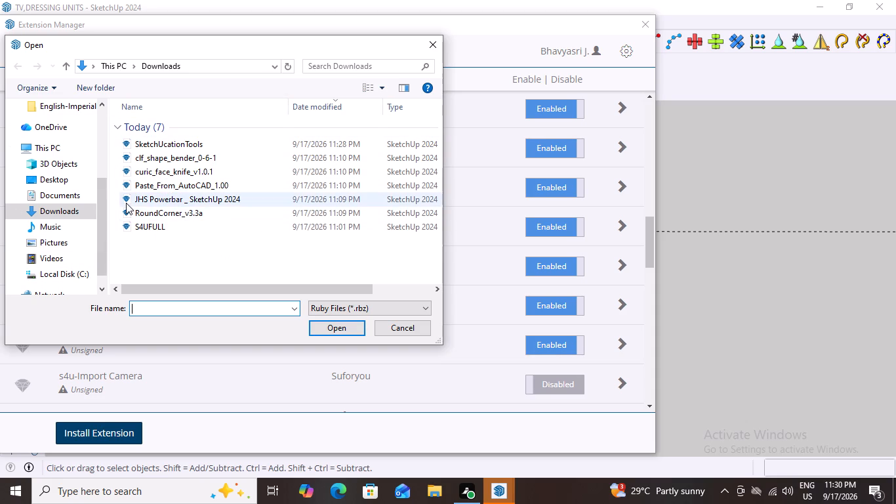
scroll(126, 203, "up", 1)
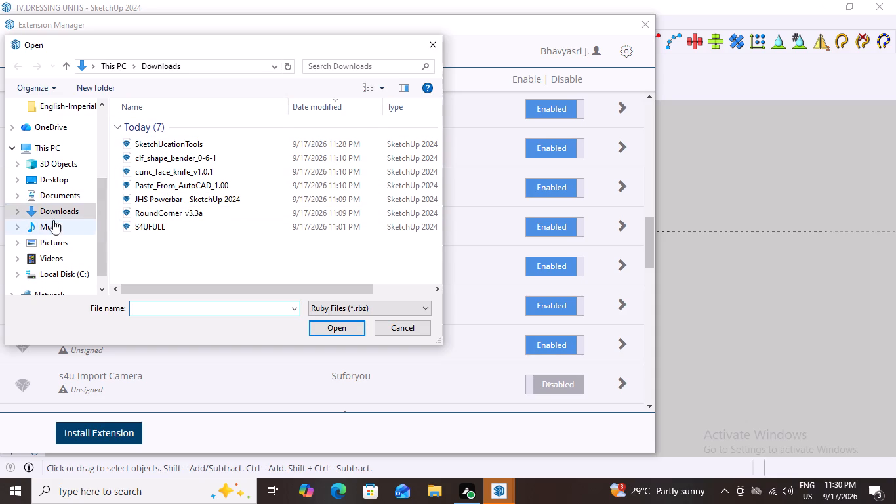
scroll(52, 228, "down", 7)
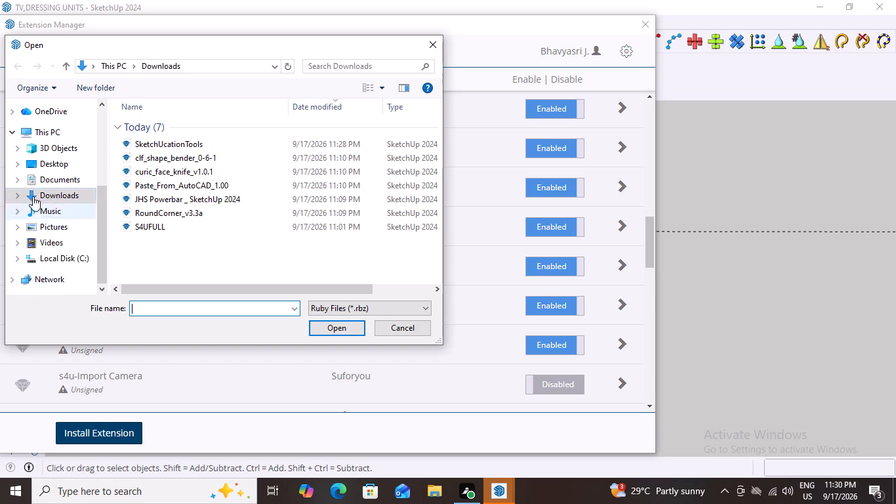
left_click(46, 198)
scroll(48, 196, "up", 5)
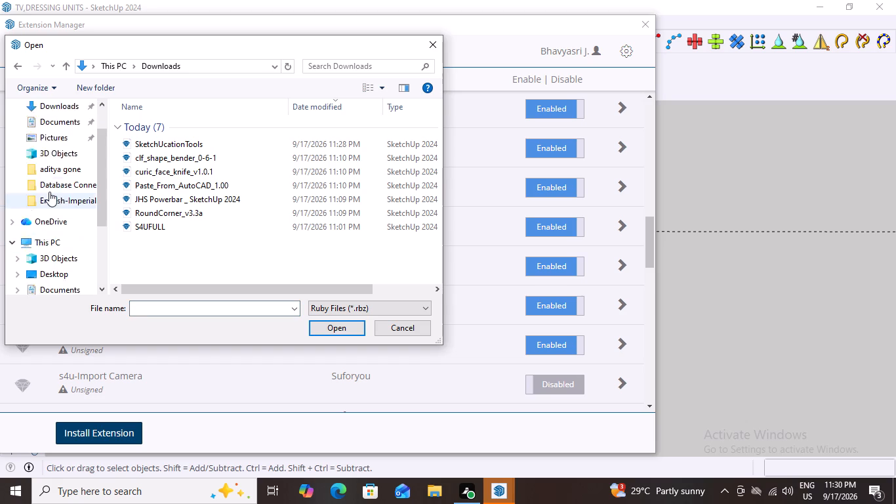
scroll(49, 192, "up", 6)
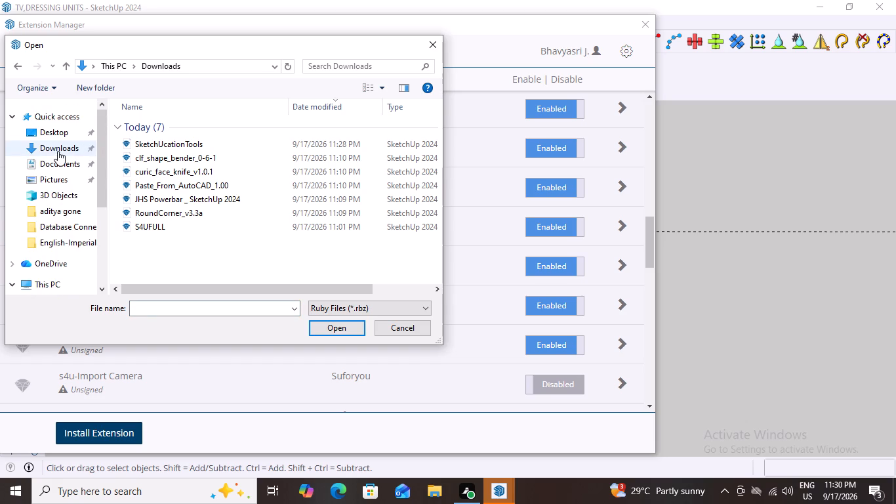
left_click(58, 150)
double_click(60, 146)
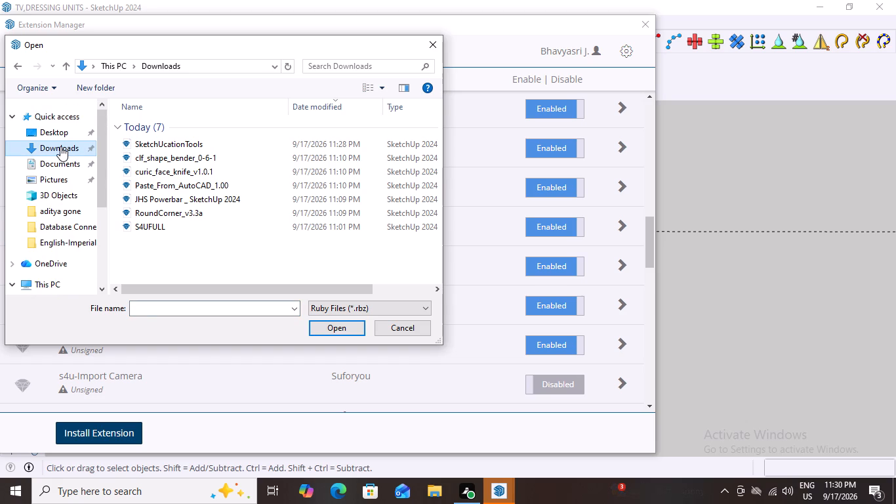
Check the Desktop folder for .rbz packages and look through the Downloads folder's packages again, including their dates and sizes.
left_click(52, 132)
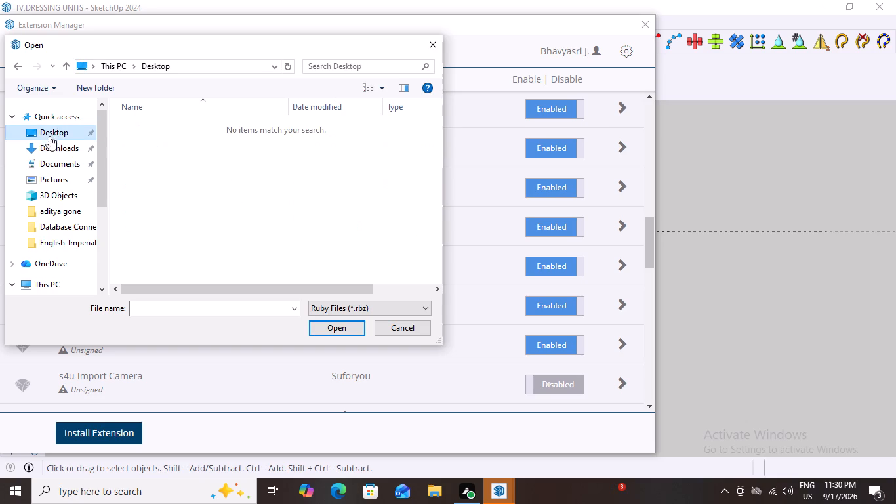
double_click(50, 147)
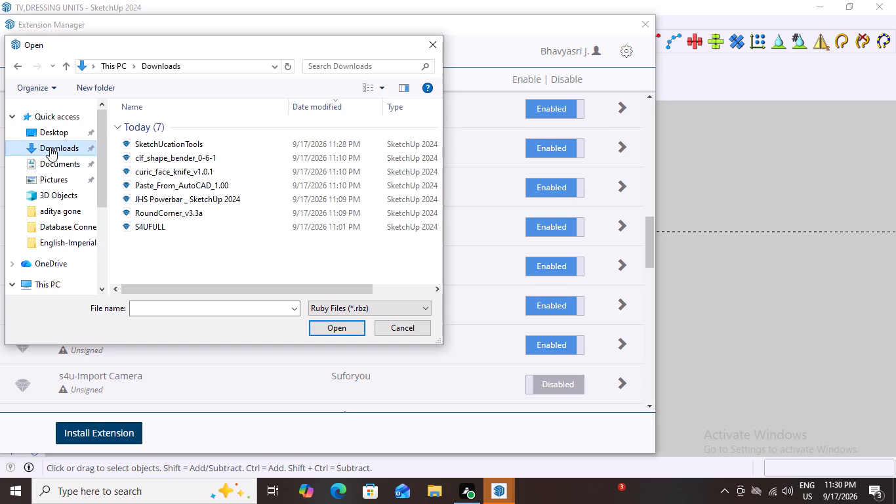
scroll(156, 150, "up", 7)
scroll(161, 150, "down", 8)
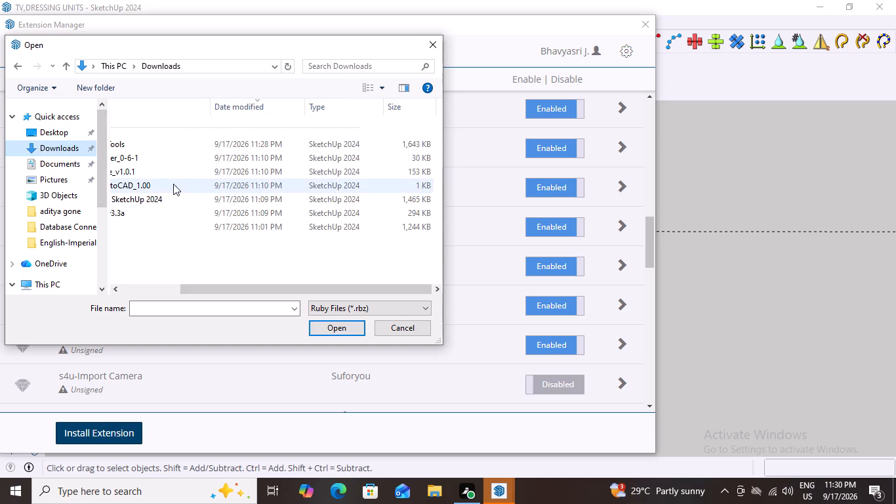
scroll(160, 150, "up", 6)
left_click(16, 65)
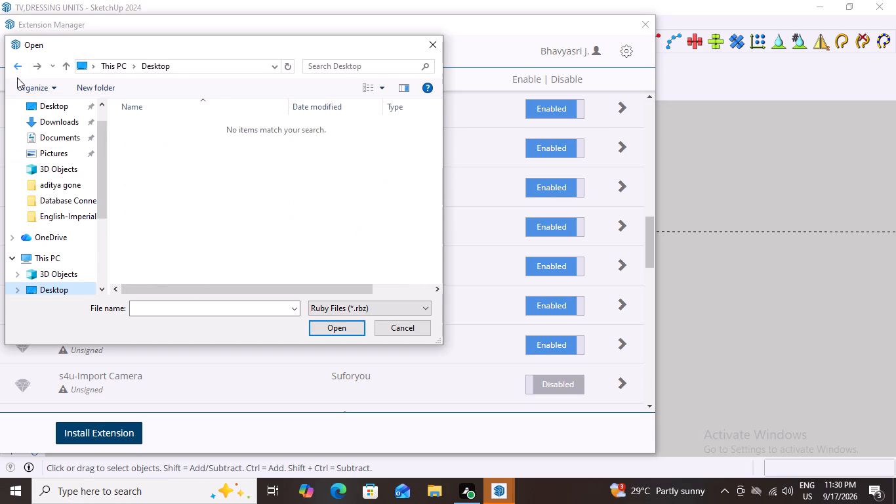
left_click(16, 65)
scroll(117, 141, "up", 5)
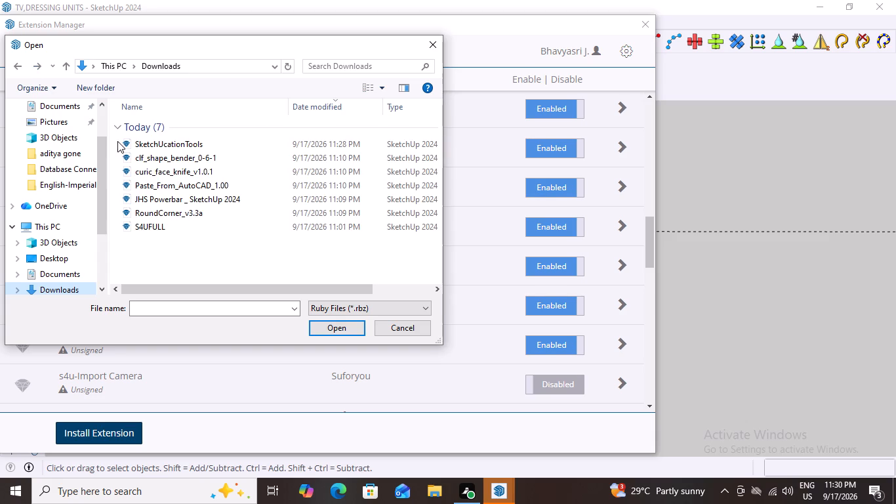
scroll(117, 141, "up", 2)
left_click(14, 67)
scroll(41, 52, "up", 3)
scroll(138, 117, "up", 3)
scroll(256, 123, "down", 9)
scroll(205, 134, "up", 8)
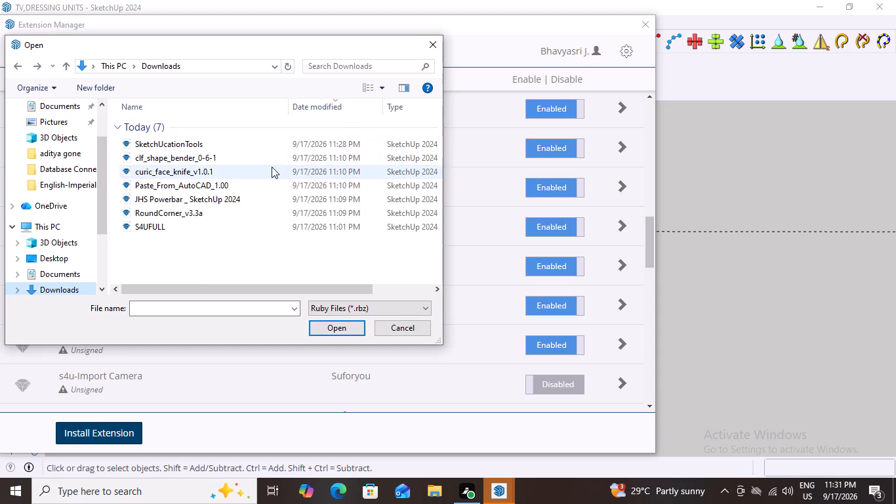
scroll(133, 209, "up", 4)
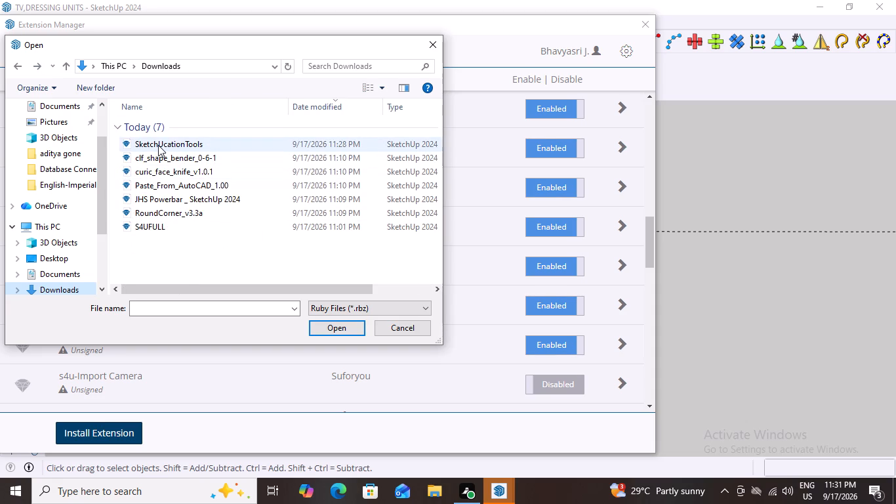
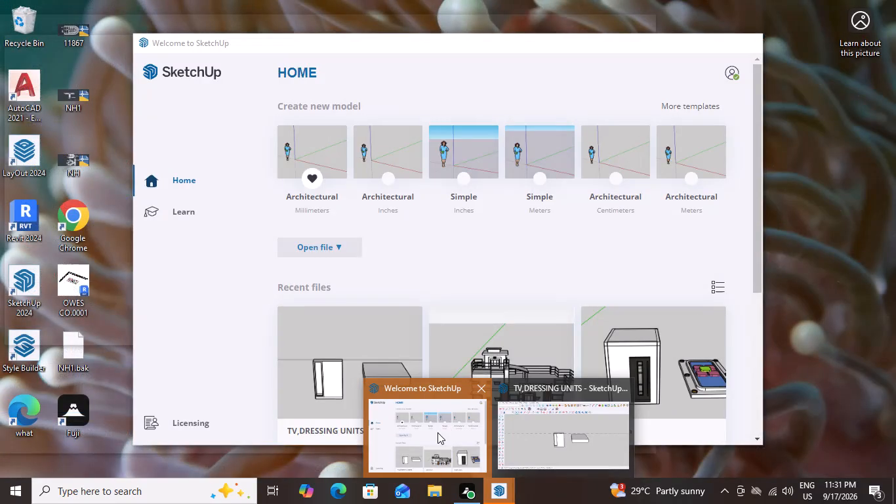
Return to the TV,DRESSING UNITS model's extension file browser and check This PC and its Downloads folder for .rbz packages.
left_click(563, 445)
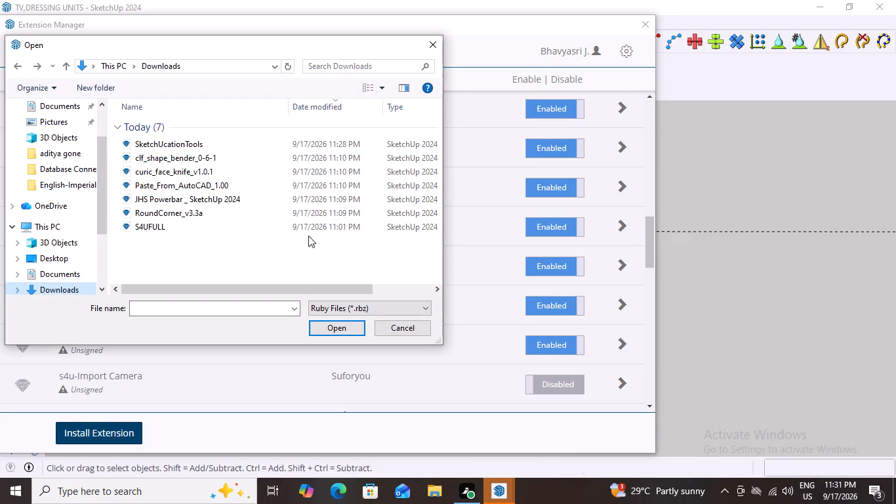
scroll(85, 112, "up", 3)
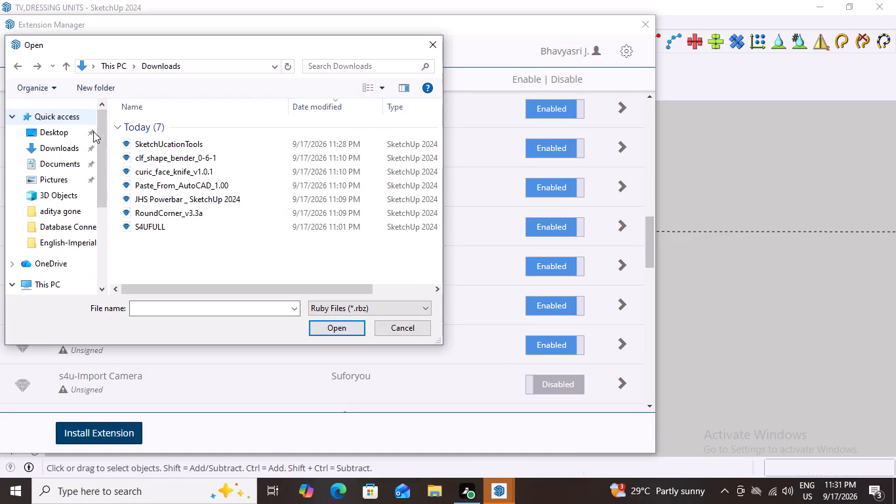
scroll(37, 139, "up", 7)
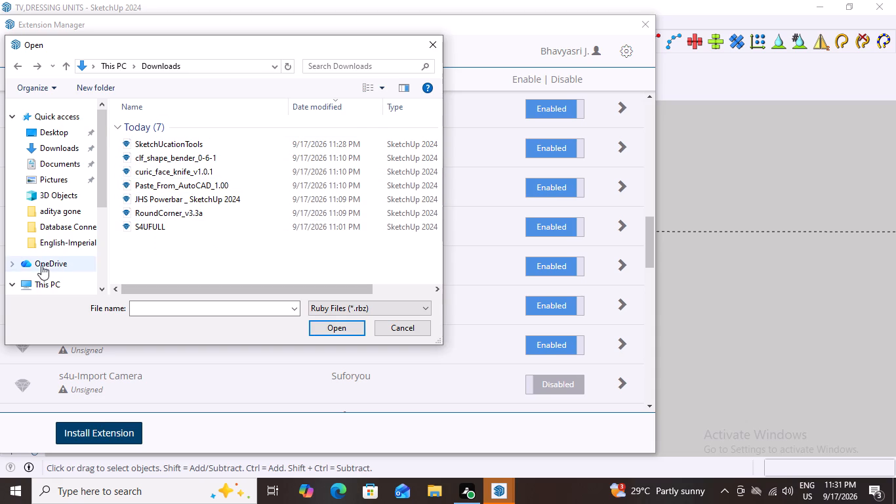
left_click(51, 286)
scroll(197, 243, "down", 1)
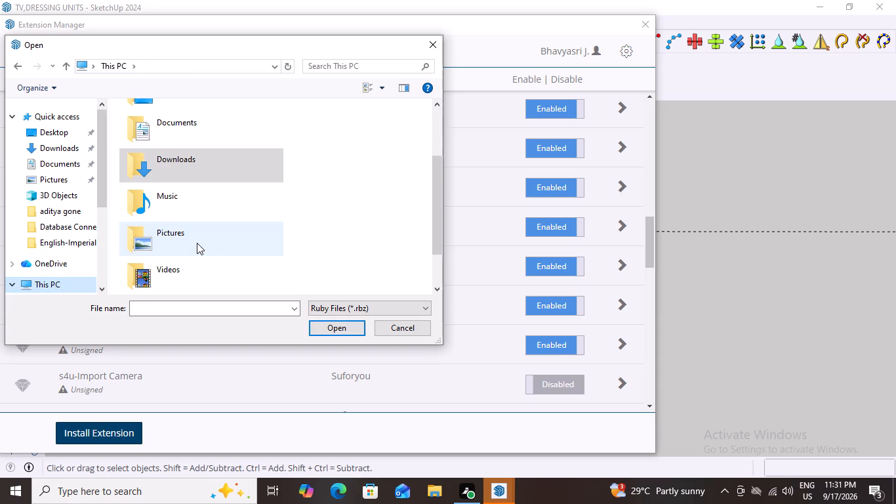
scroll(197, 243, "down", 1)
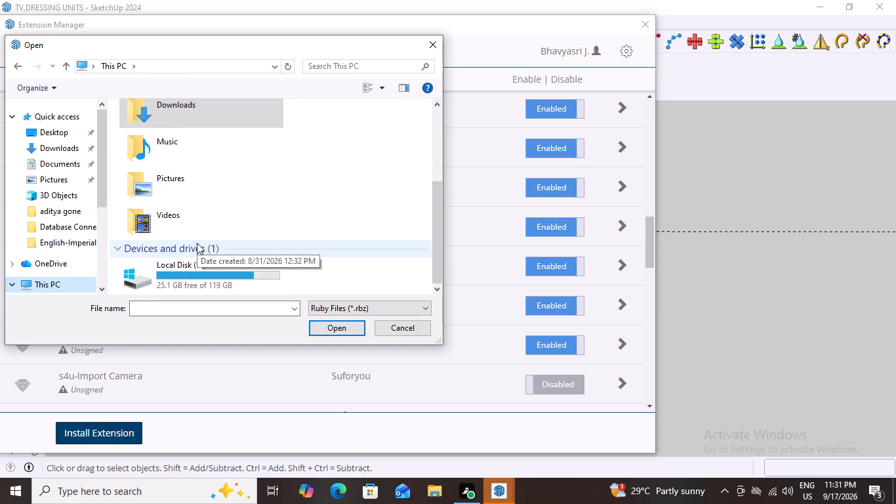
scroll(157, 194, "up", 2)
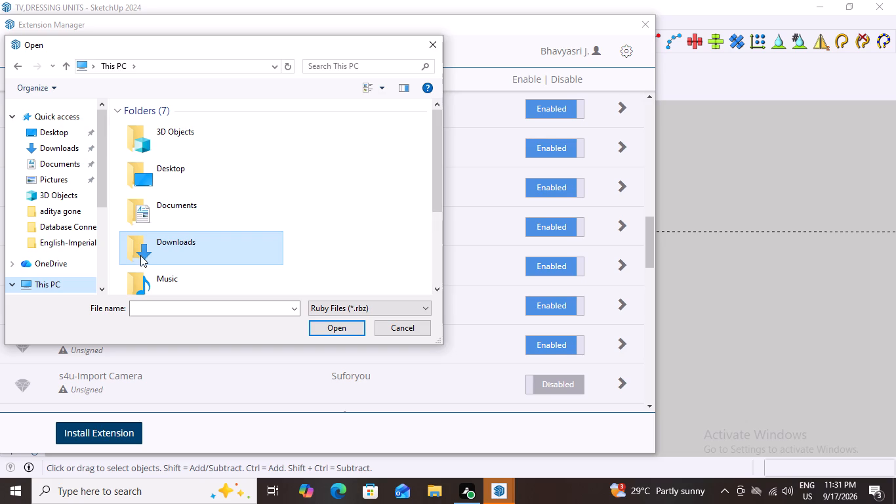
double_click(144, 251)
scroll(161, 183, "up", 4)
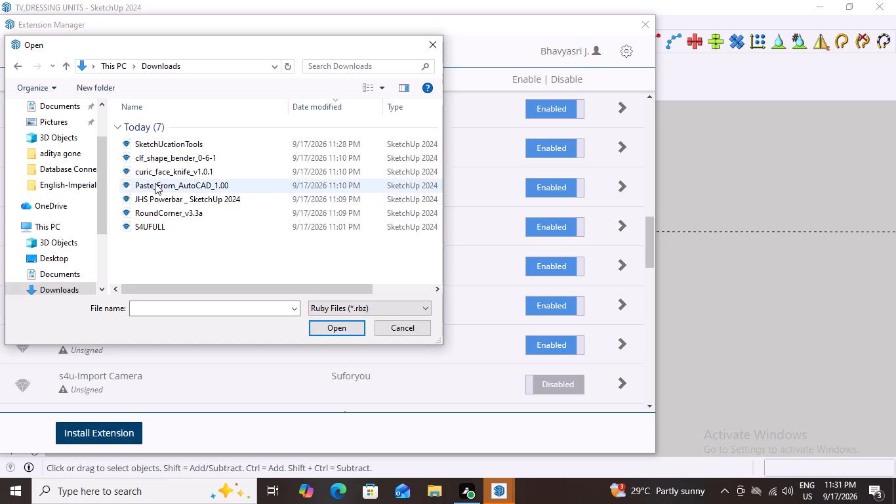
left_click(59, 290)
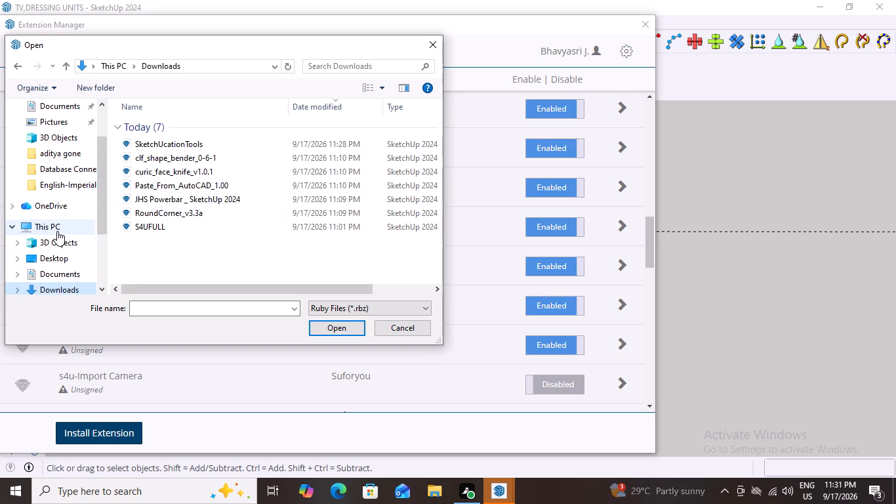
Look for .rbz packages in the Documents folder, its Downloads subfolder and the Desktop folder.
left_click(57, 226)
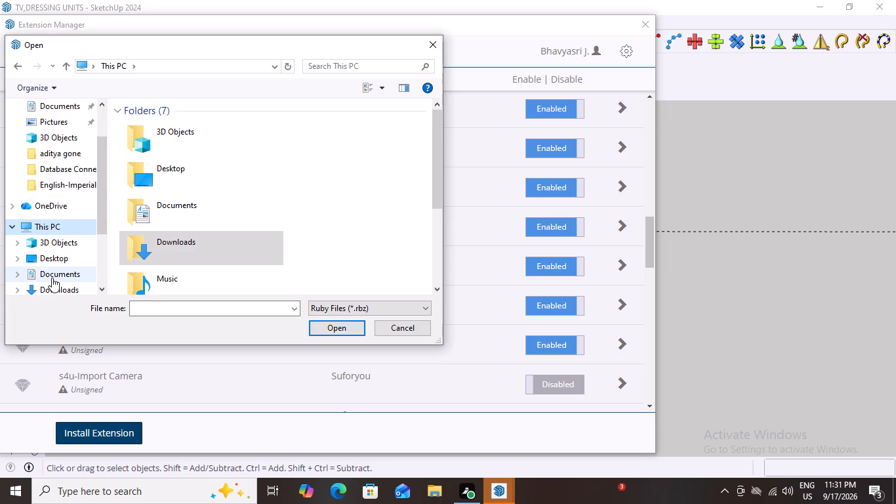
double_click(52, 274)
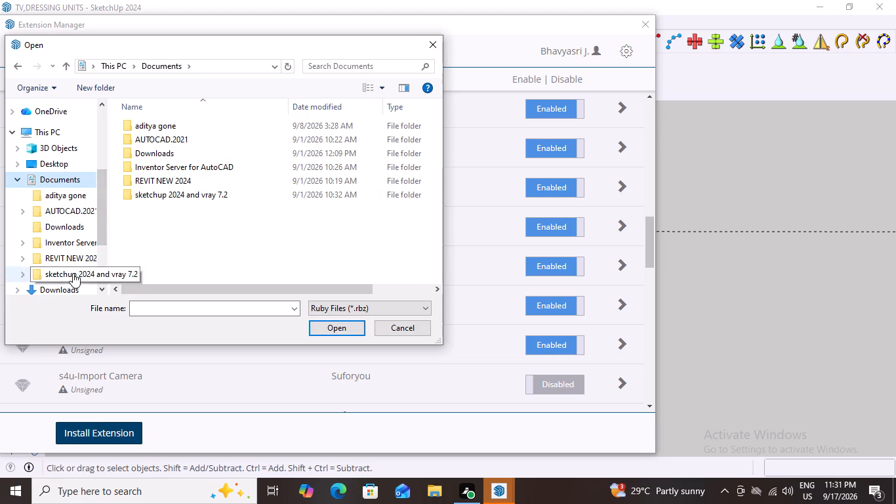
scroll(73, 273, "up", 2)
scroll(73, 273, "down", 2)
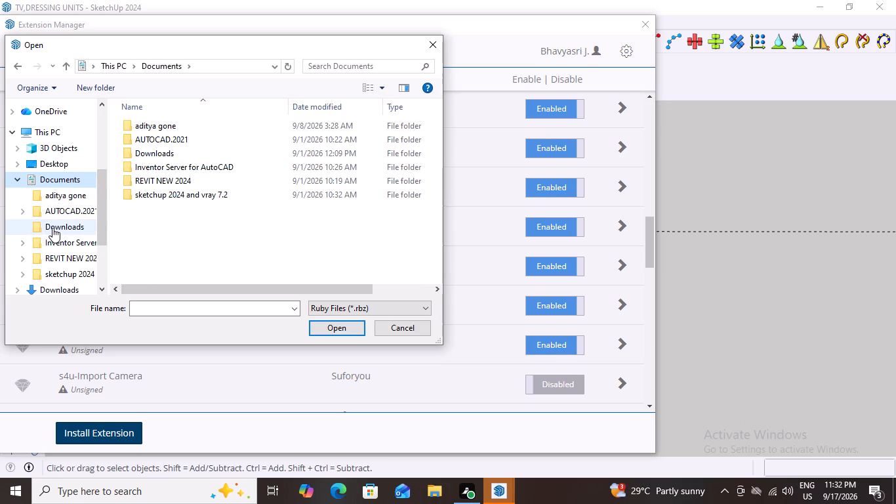
double_click(55, 224)
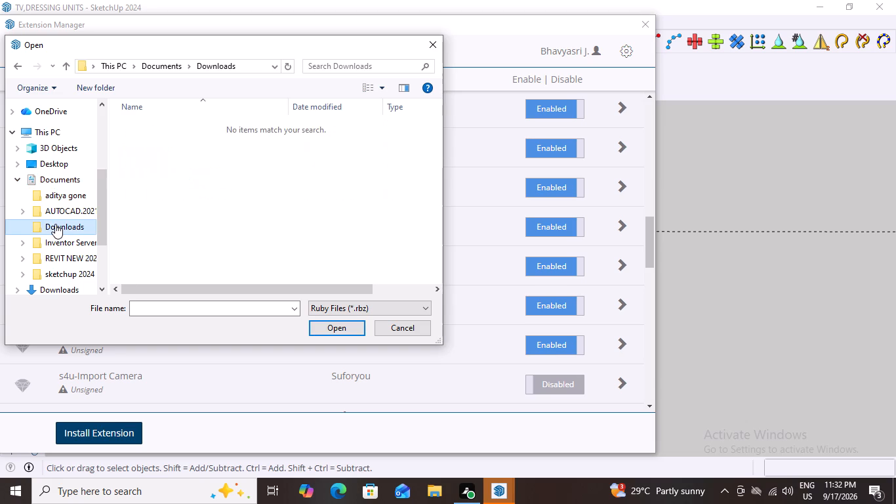
left_click(33, 164)
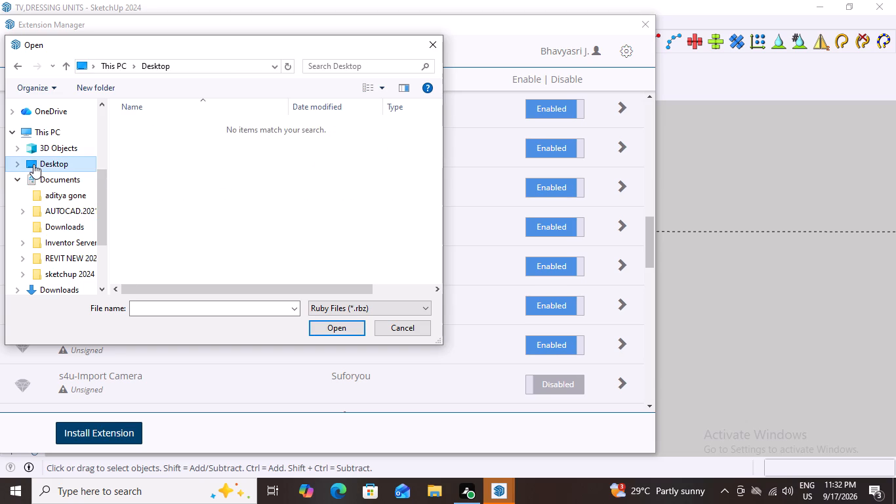
left_click(41, 131)
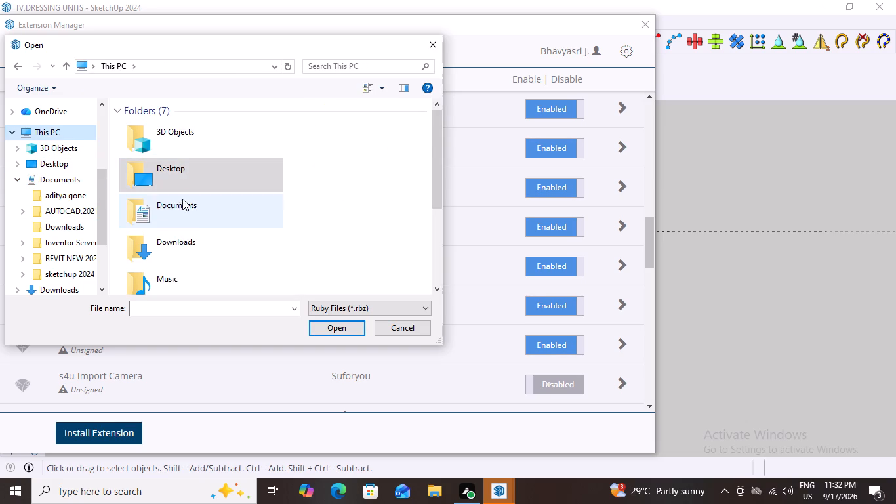
double_click(183, 210)
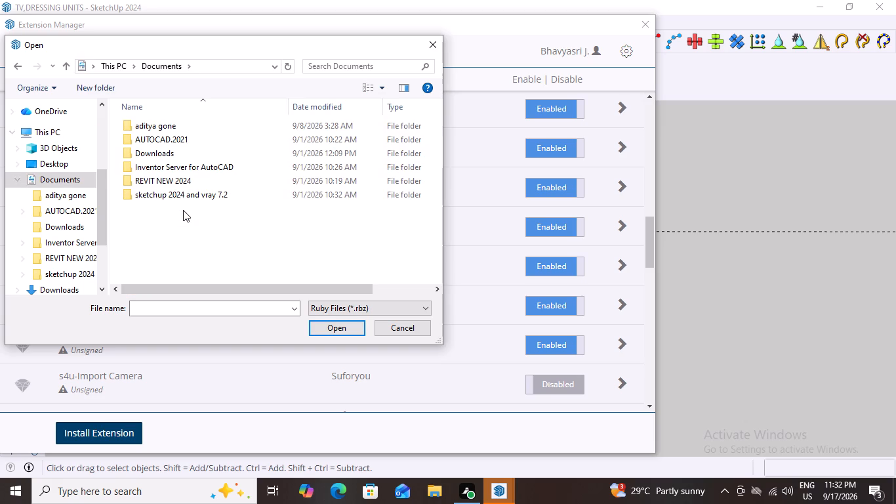
scroll(149, 184, "up", 3)
scroll(149, 184, "down", 4)
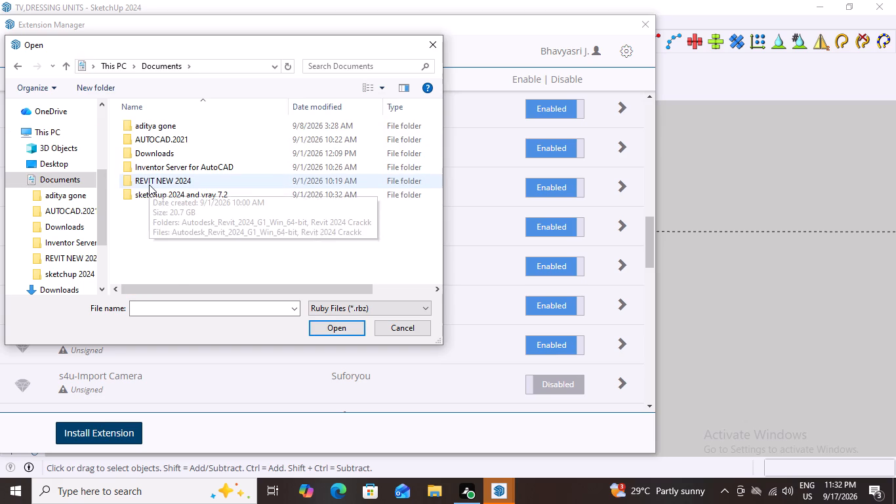
scroll(149, 184, "up", 5)
double_click(150, 154)
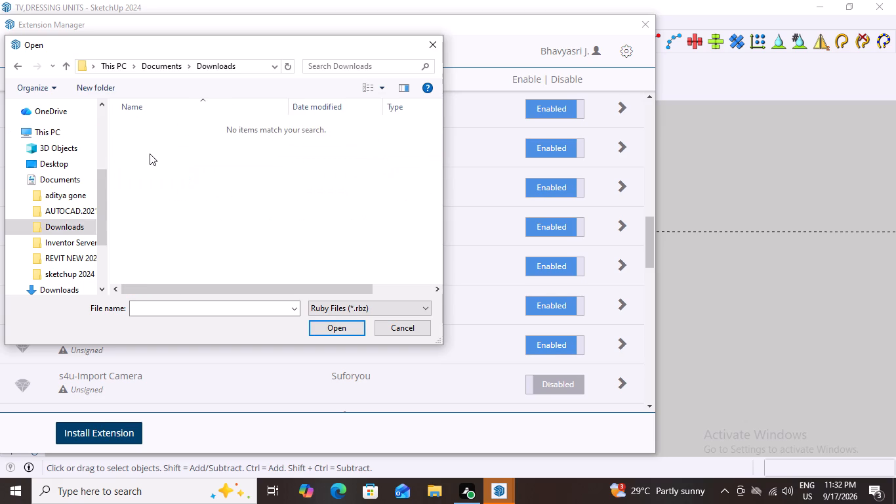
scroll(151, 163, "down", 2)
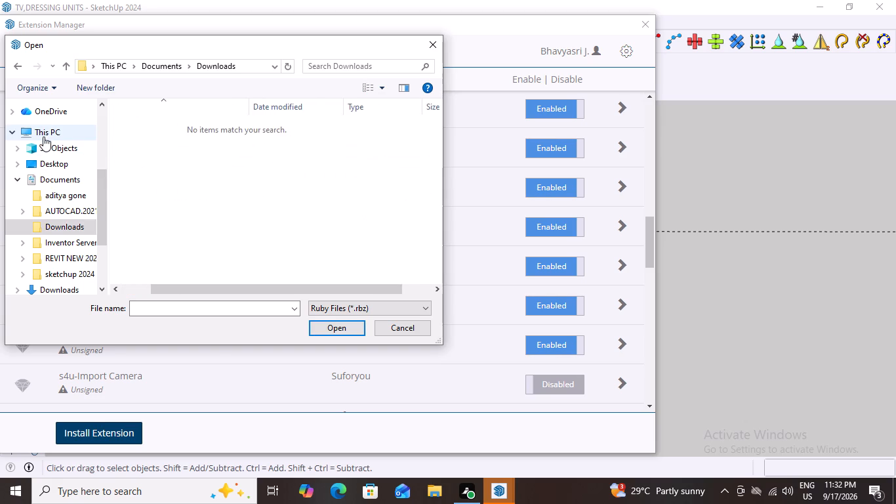
Look through the folders and drives under This PC for a location holding .rbz packages.
left_click(45, 131)
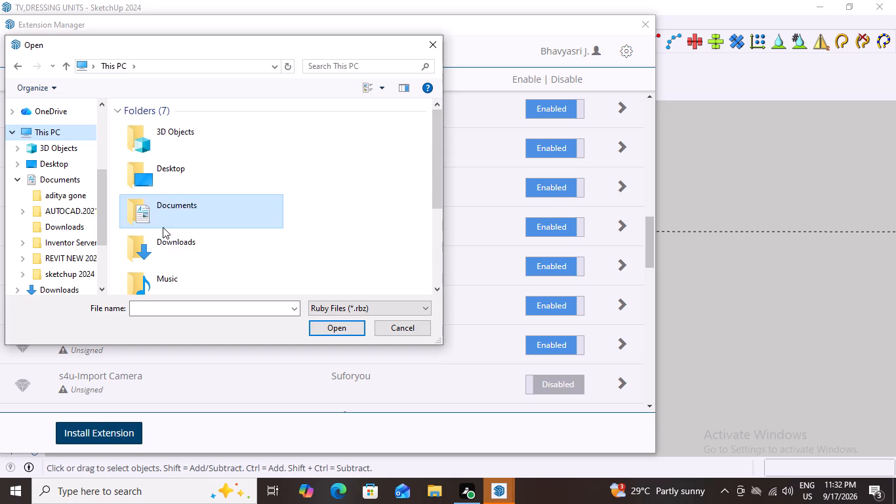
scroll(163, 227, "down", 2)
scroll(160, 251, "up", 1)
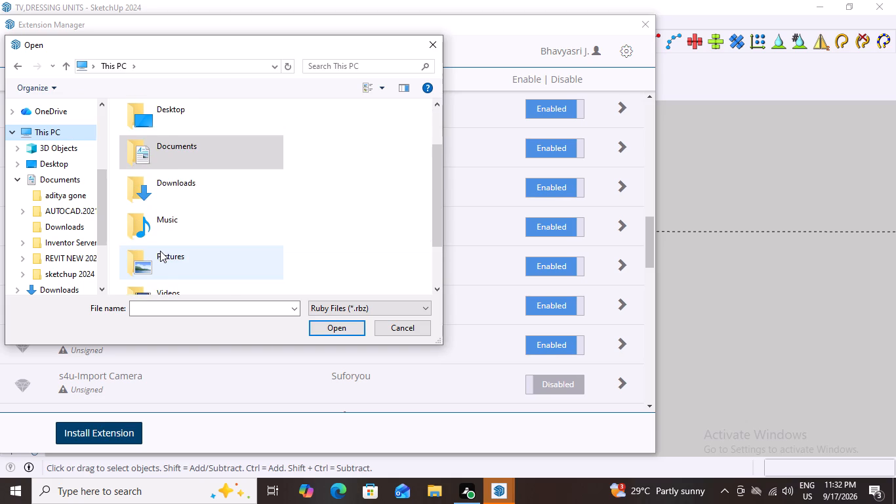
scroll(160, 251, "down", 8)
scroll(230, 238, "up", 1)
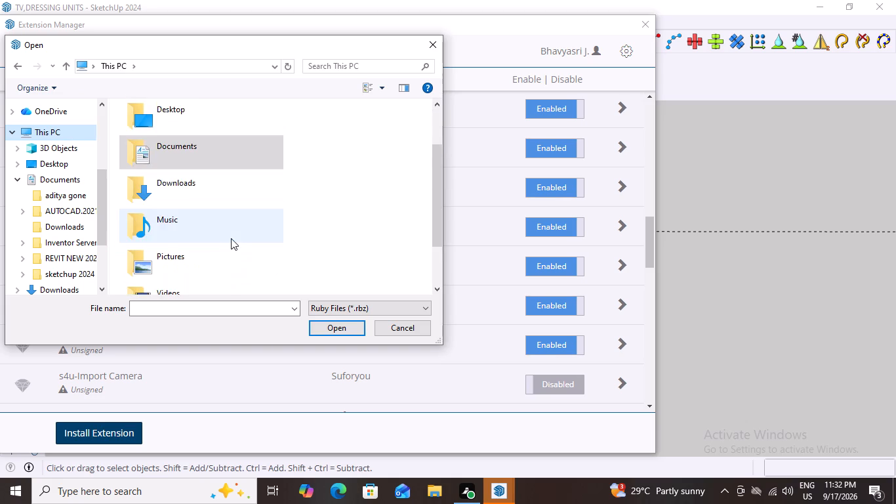
scroll(231, 238, "down", 4)
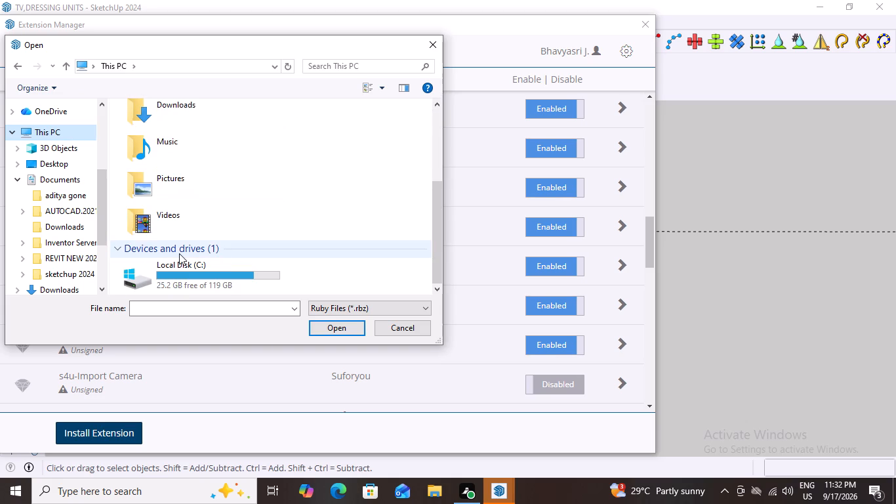
scroll(179, 253, "up", 2)
scroll(188, 175, "down", 2)
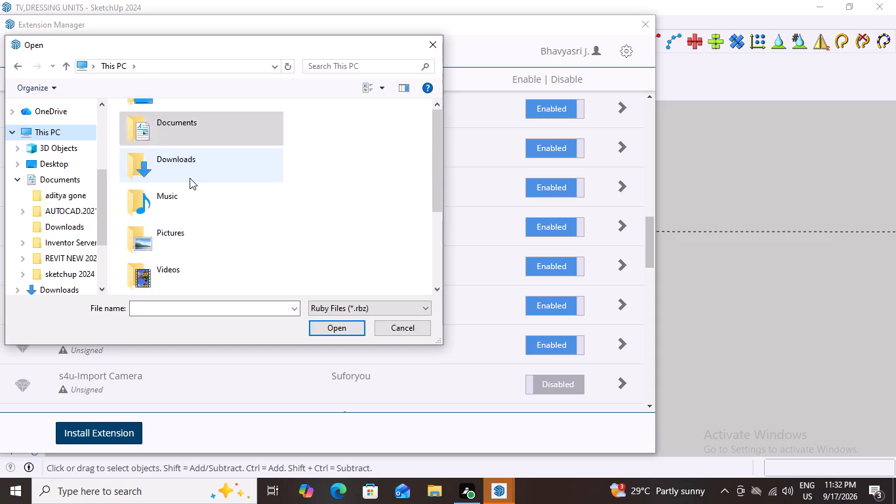
scroll(190, 178, "down", 1)
scroll(167, 217, "up", 7)
scroll(173, 215, "down", 4)
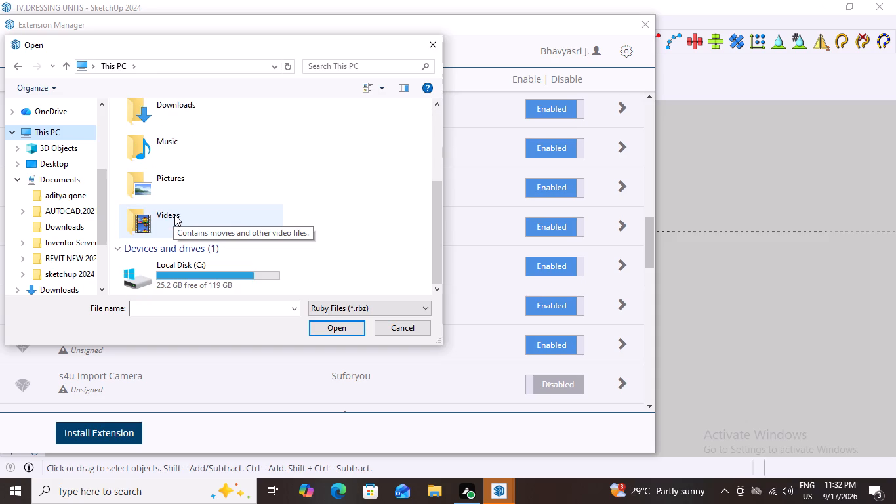
scroll(174, 215, "down", 3)
scroll(236, 198, "down", 4)
scroll(163, 196, "up", 5)
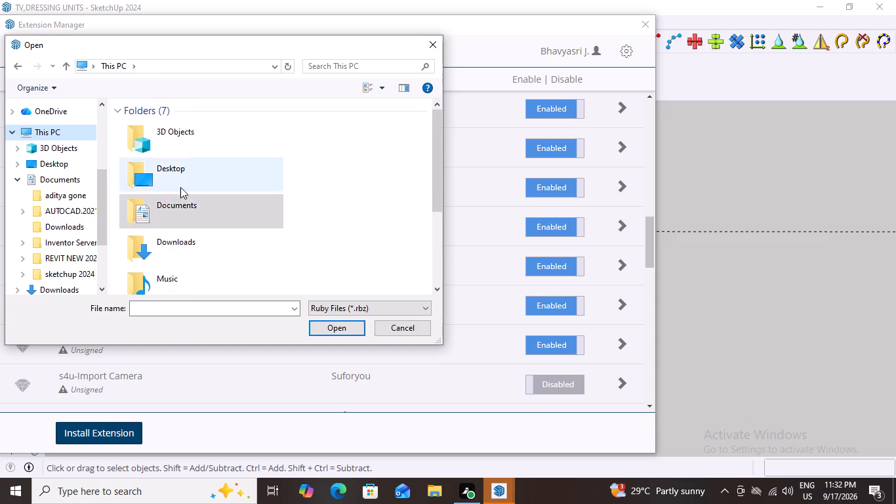
scroll(182, 187, "down", 8)
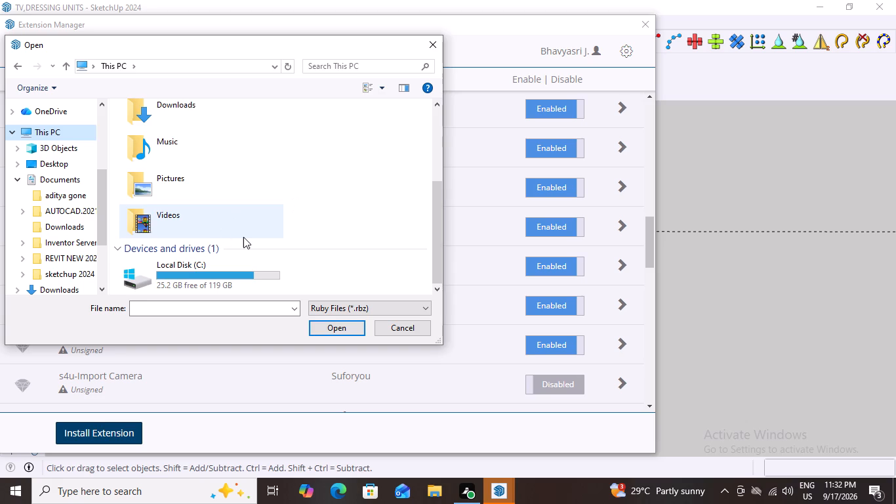
scroll(243, 237, "up", 2)
scroll(243, 237, "down", 8)
scroll(131, 163, "up", 1)
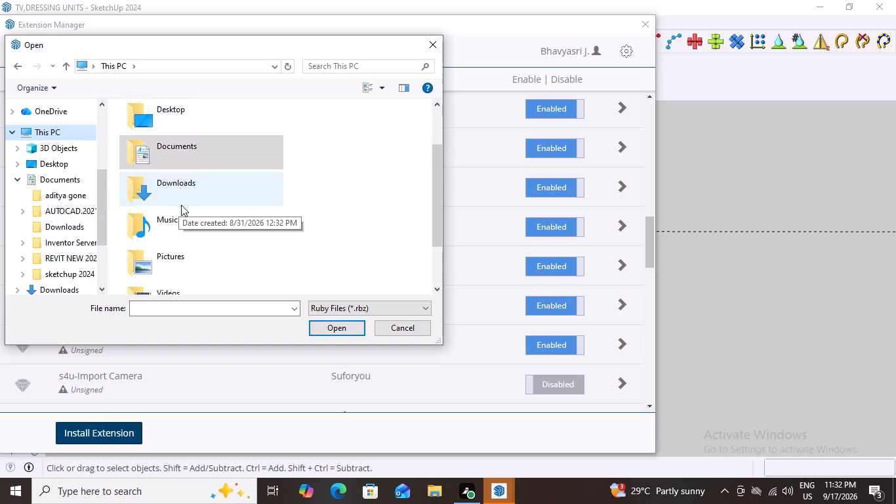
scroll(170, 239, "down", 4)
scroll(182, 262, "up", 3)
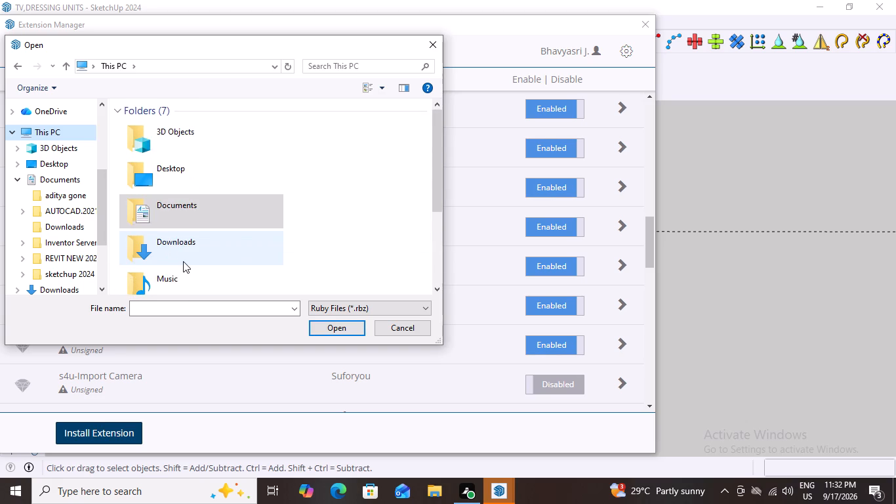
scroll(183, 261, "down", 3)
scroll(160, 254, "up", 1)
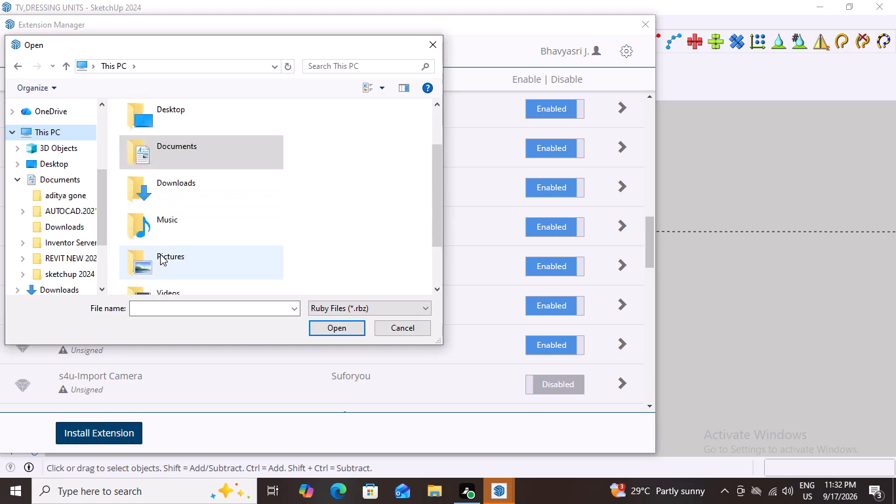
scroll(160, 254, "up", 1)
scroll(164, 252, "down", 7)
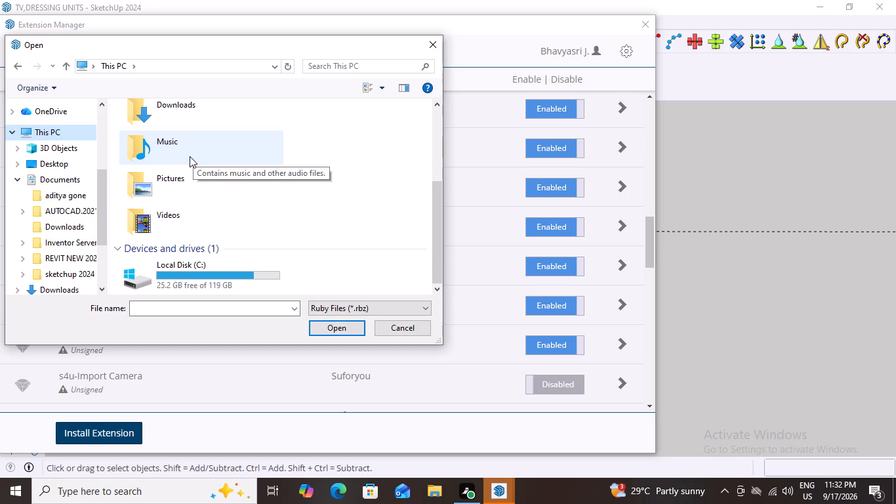
scroll(203, 222, "down", 4)
scroll(115, 224, "up", 5)
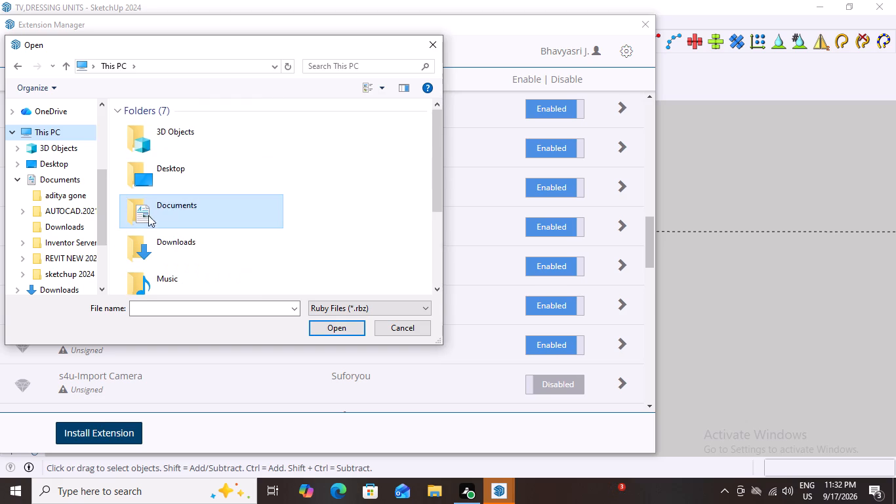
scroll(148, 215, "up", 5)
scroll(161, 211, "down", 2)
scroll(187, 209, "up", 4)
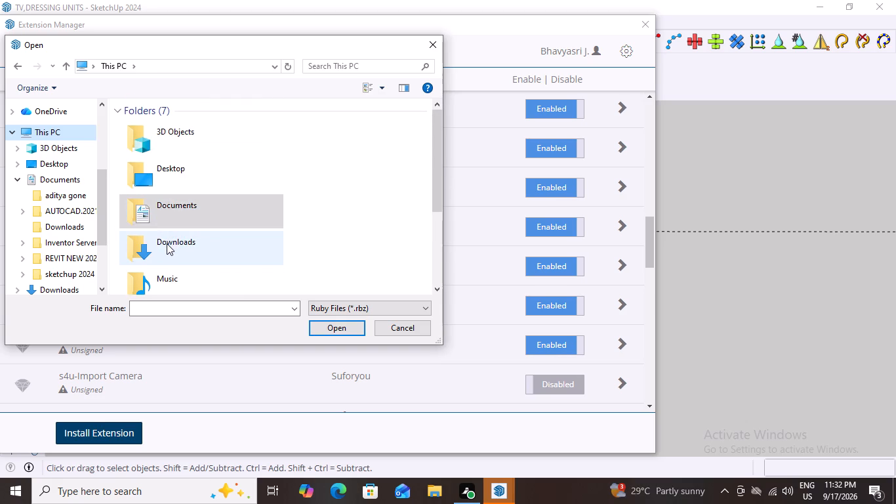
left_click(167, 243)
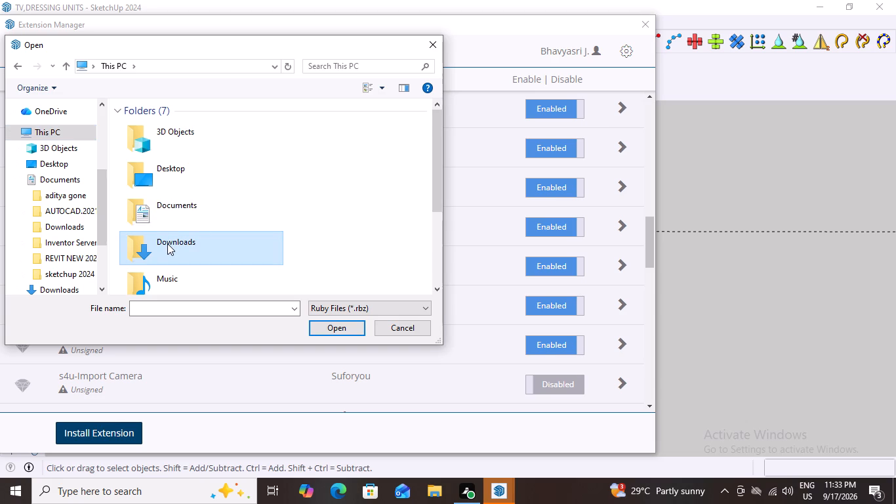
left_click(185, 211)
scroll(179, 180, "up", 2)
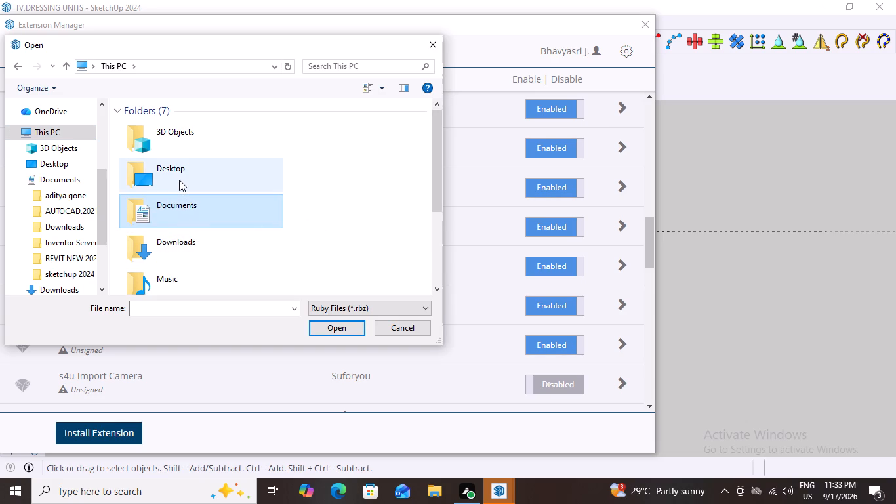
left_click(179, 180)
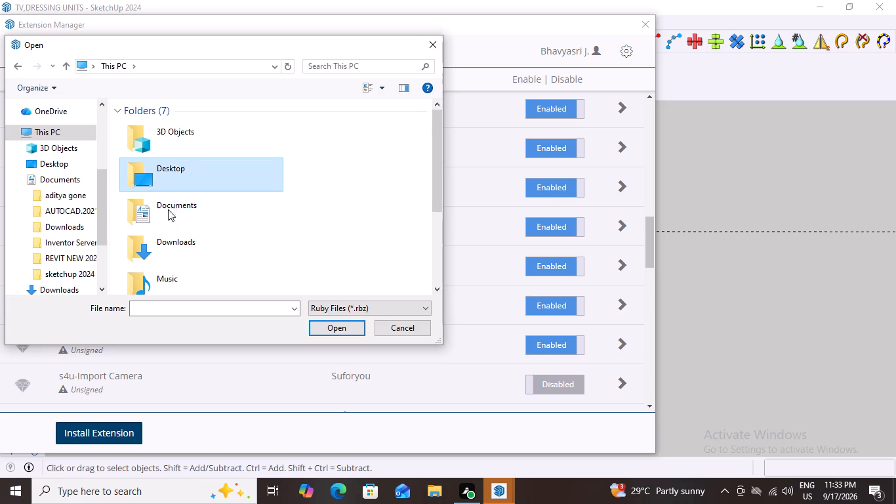
Install the clf_shape_bender_0-6-1 package from the Downloads folder under This PC.
left_click(157, 245)
double_click(165, 244)
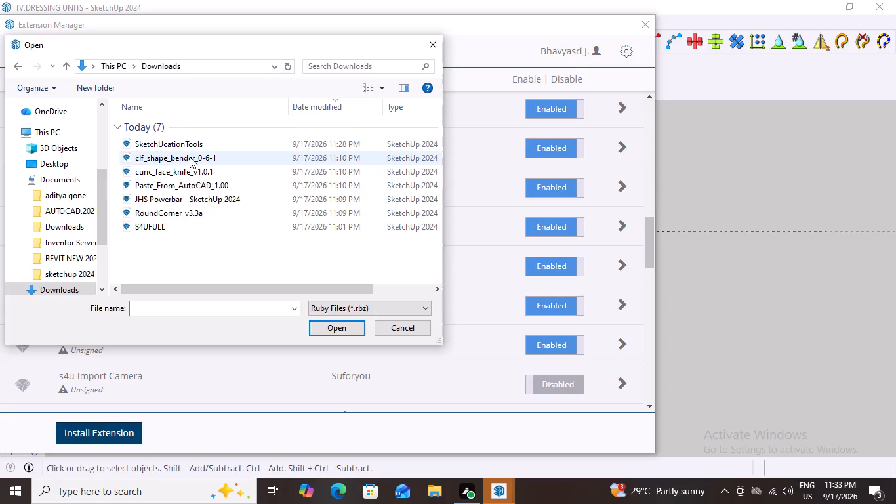
left_click(190, 157)
left_click(329, 327)
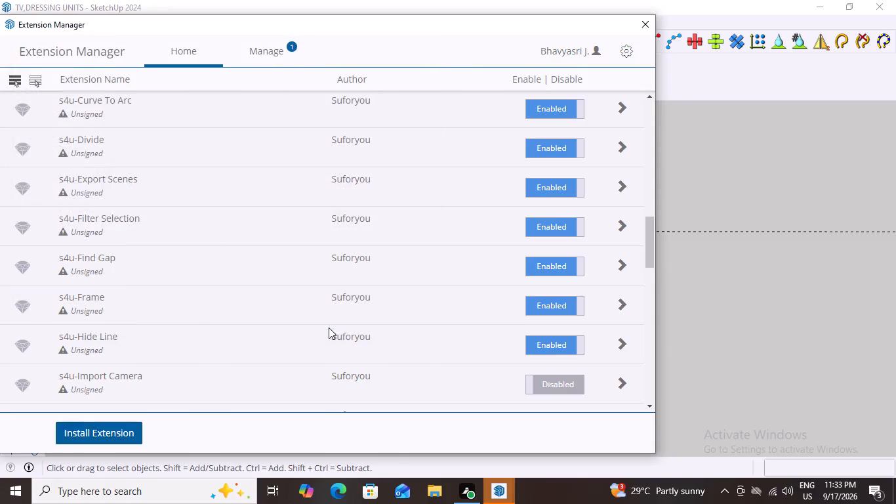
Check the start of the extension list, select CLF Shape Bender, Curic Face Knife and D95_Paste_From_AutoCAD in turn, and clear the selection.
scroll(235, 301, "down", 3)
scroll(213, 299, "up", 3)
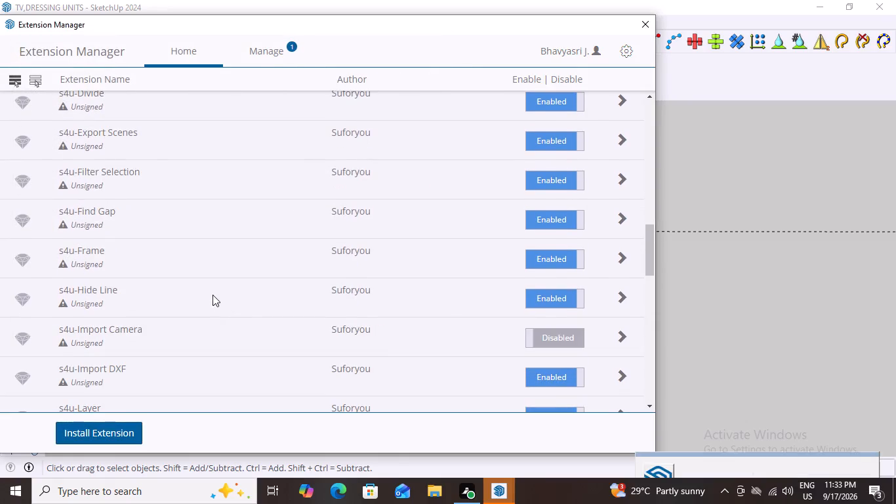
scroll(212, 293, "up", 8)
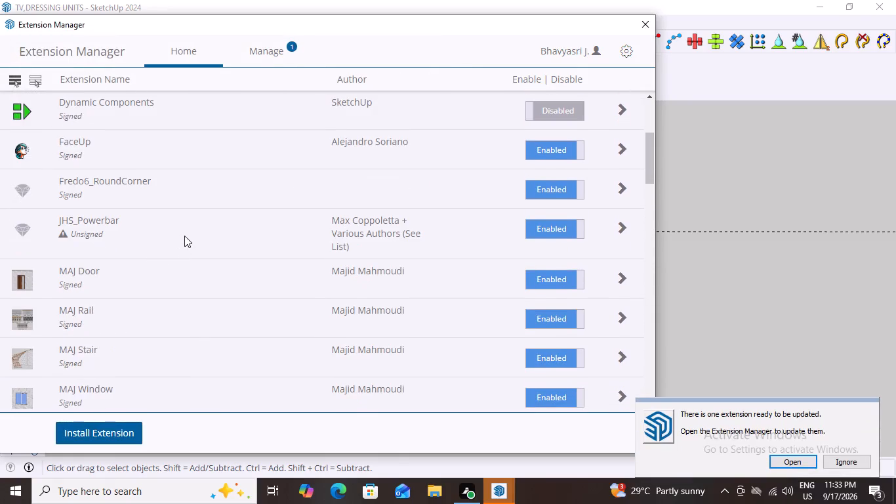
scroll(182, 212, "up", 7)
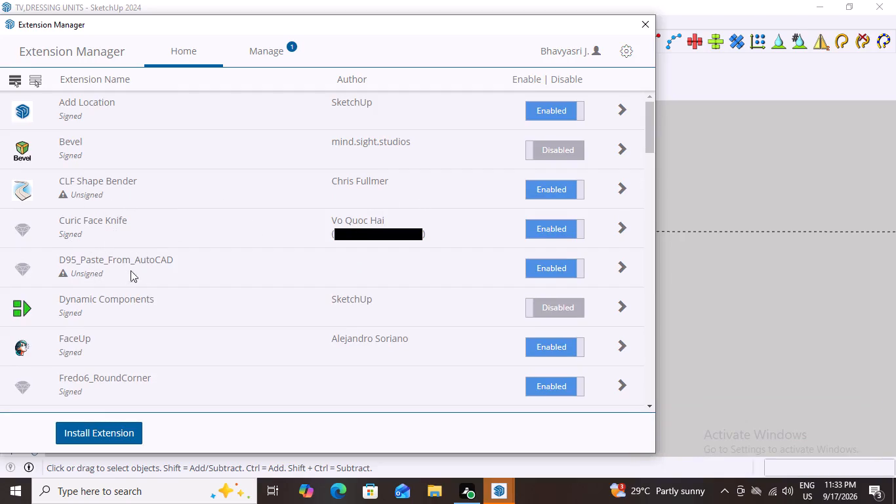
left_click(60, 192)
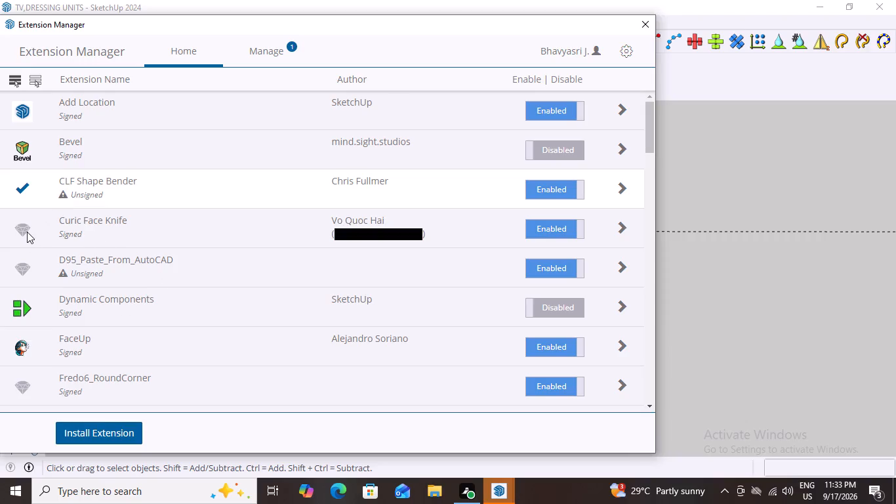
left_click(27, 232)
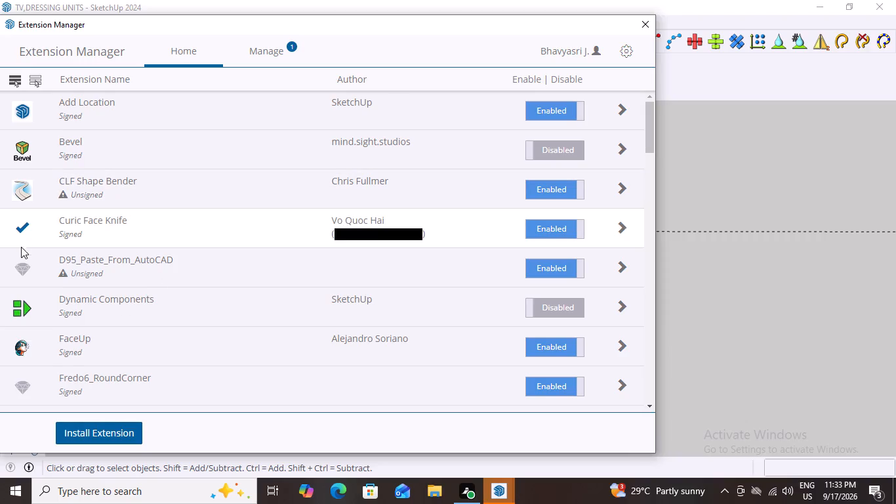
left_click(22, 274)
double_click(22, 274)
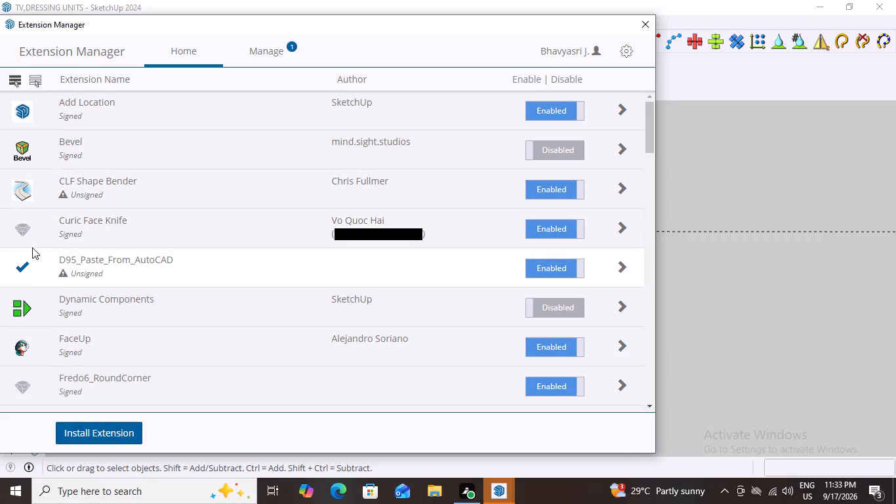
double_click(30, 242)
left_click(20, 185)
left_click(33, 77)
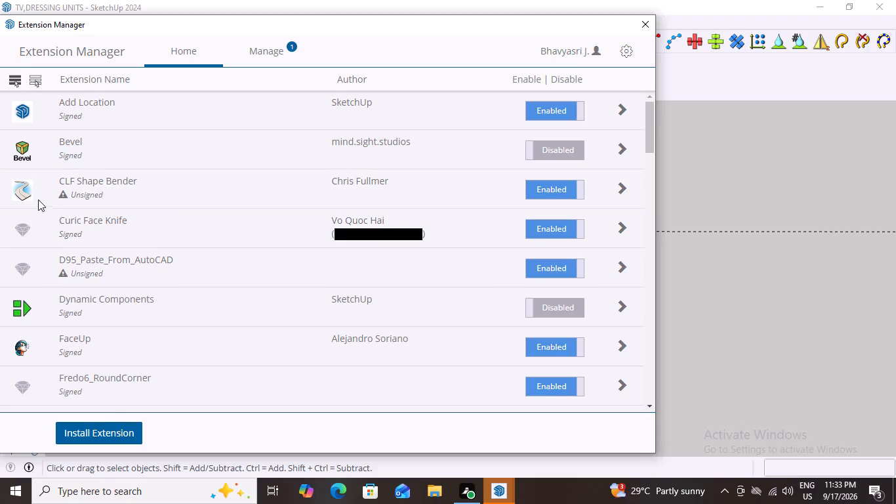
Review the installed extensions from CLF Shape Bender through Fredo6_RoundCorner and JHS_Powerbar to the MAJ and s4u entries.
left_click(34, 197)
left_click(31, 228)
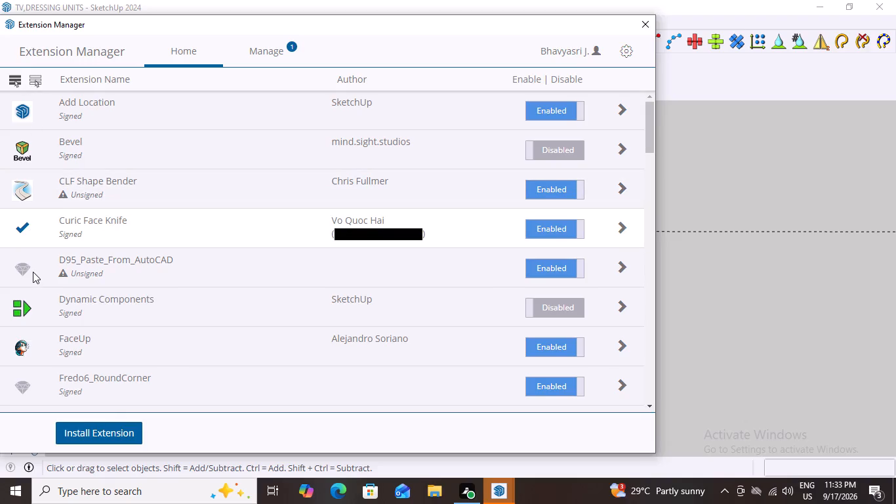
left_click(33, 272)
scroll(113, 258, "down", 2)
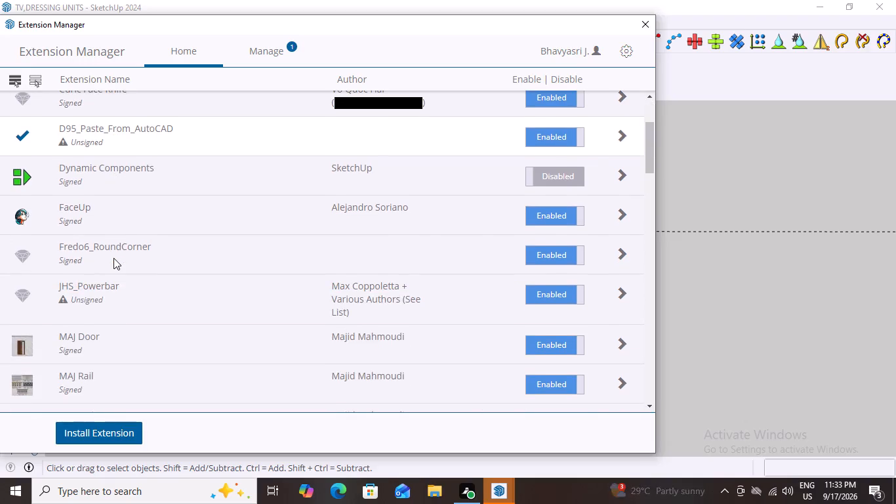
left_click(33, 261)
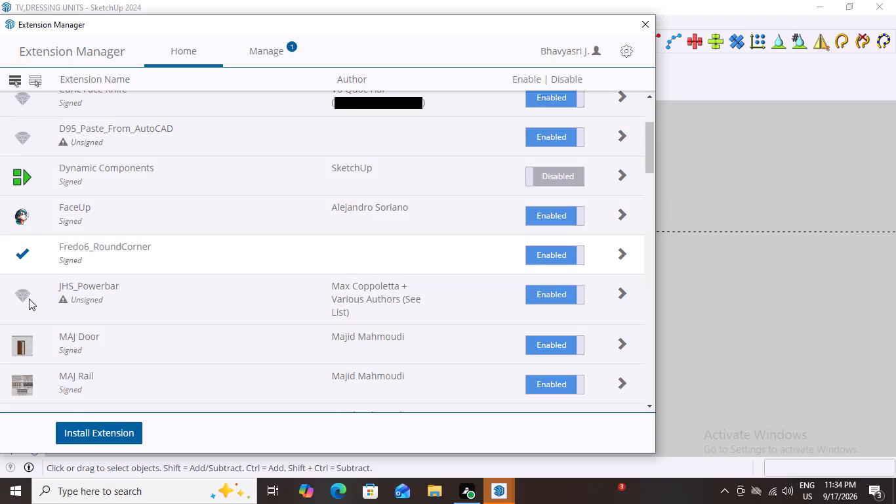
left_click(29, 299)
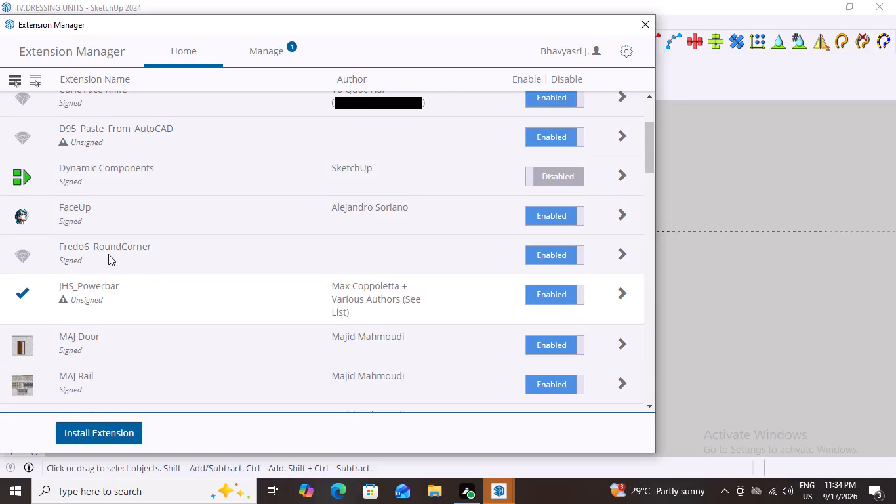
left_click(108, 254)
scroll(140, 289, "down", 3)
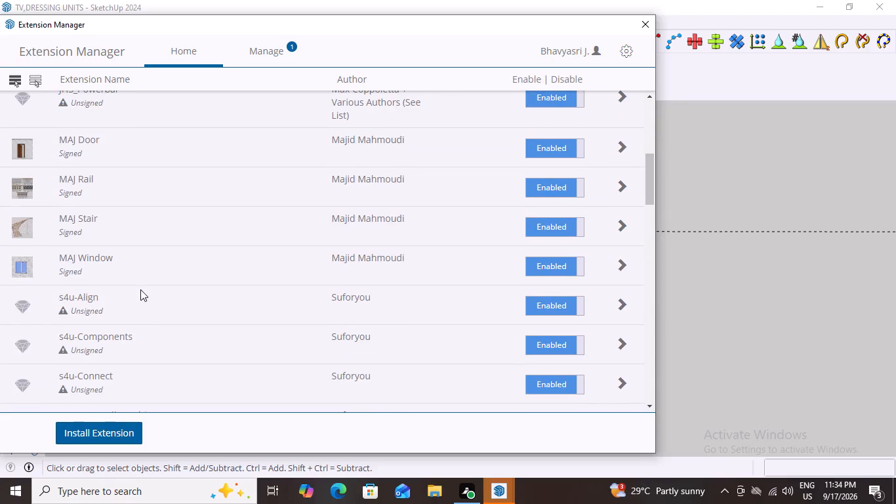
scroll(140, 289, "down", 4)
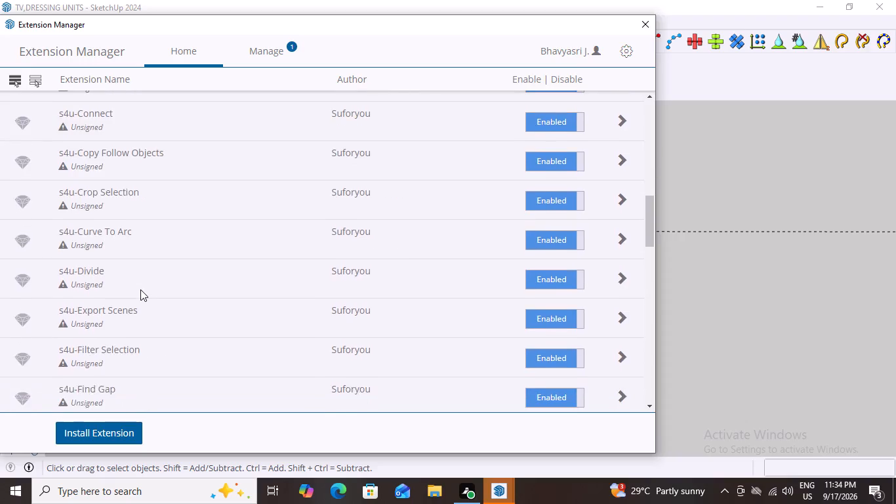
Enable the Sandbox Tools extension near the end of the installed extension list and apply the change.
scroll(140, 289, "down", 4)
scroll(140, 289, "down", 20)
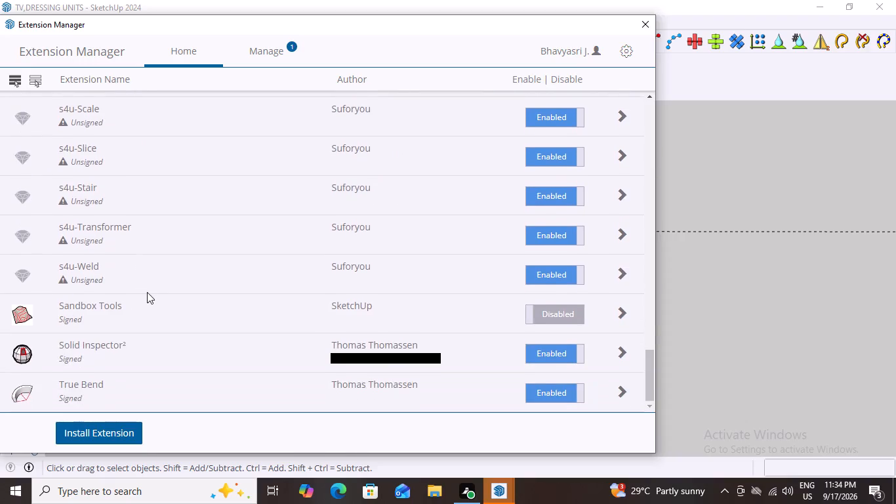
left_click(539, 316)
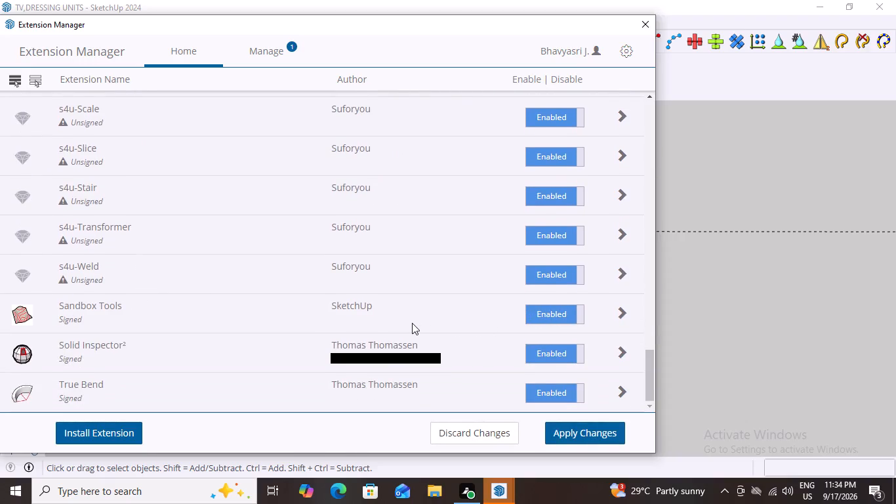
left_click(579, 435)
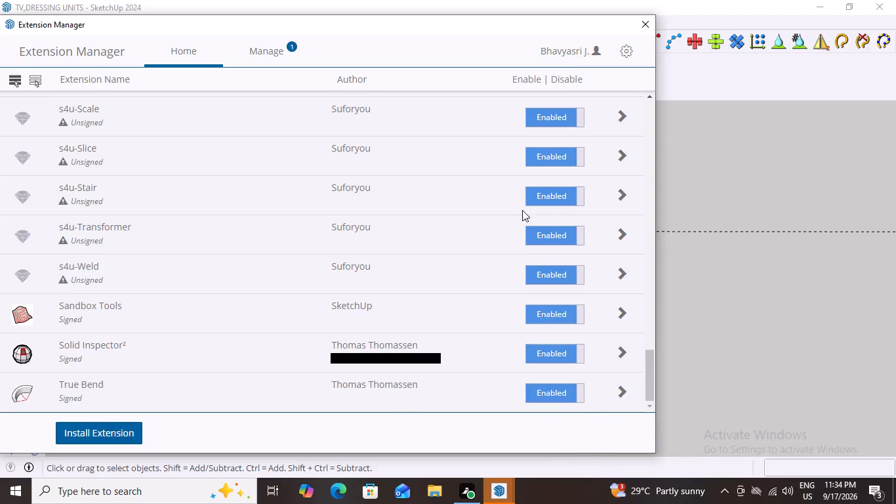
Switch to managing the installed extensions and uninstall the Bevel extension by mind.sight.studios.
left_click(292, 43)
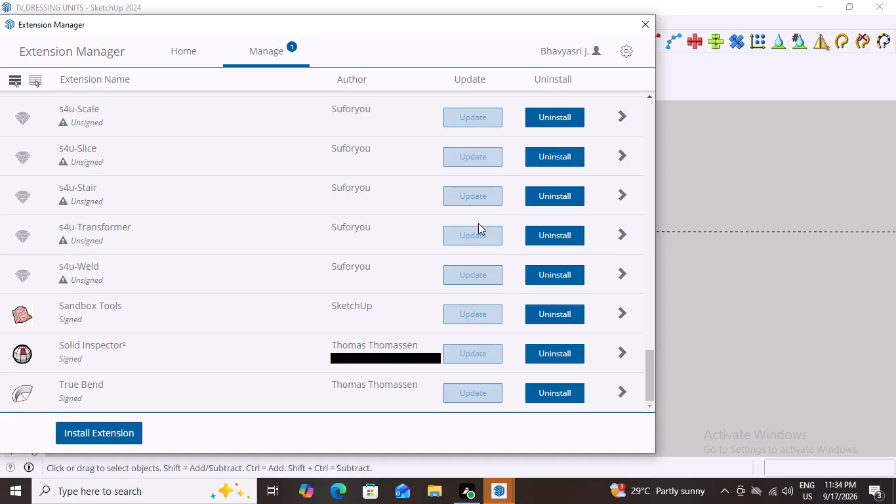
scroll(479, 224, "down", 8)
scroll(605, 279, "down", 4)
scroll(487, 318, "down", 4)
scroll(430, 371, "down", 3)
scroll(571, 236, "up", 4)
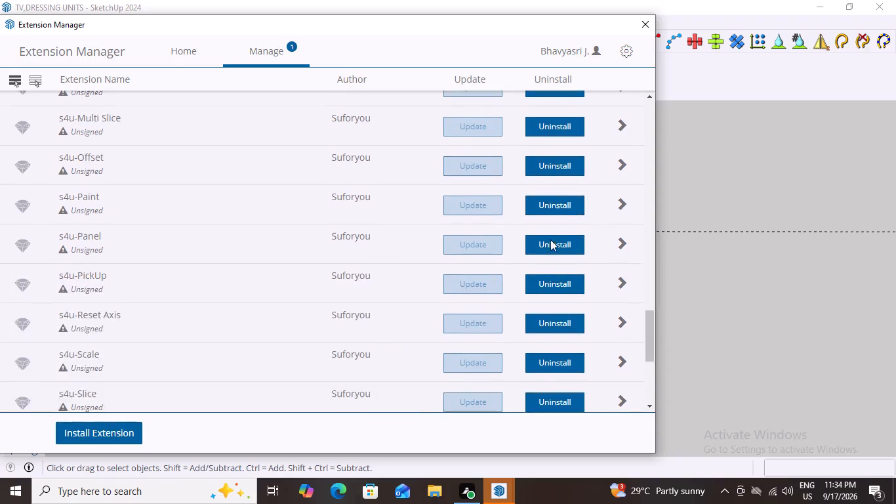
scroll(550, 240, "up", 8)
scroll(195, 213, "up", 7)
scroll(455, 229, "up", 2)
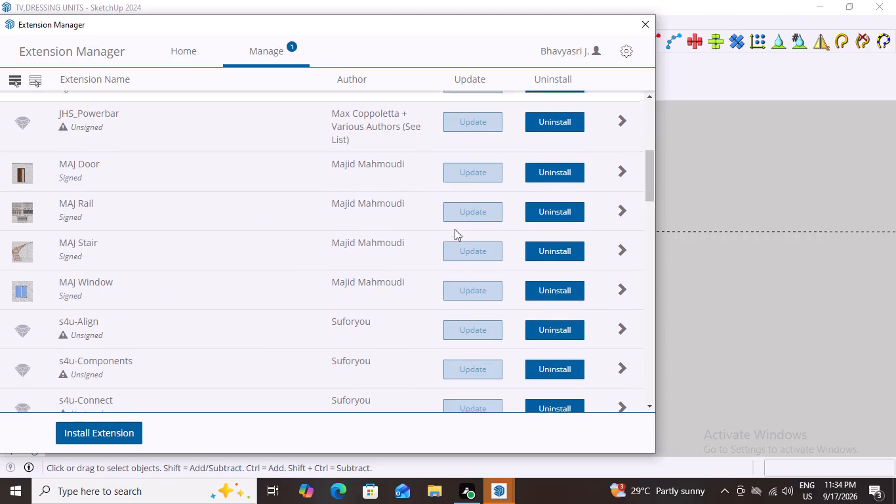
scroll(455, 229, "up", 6)
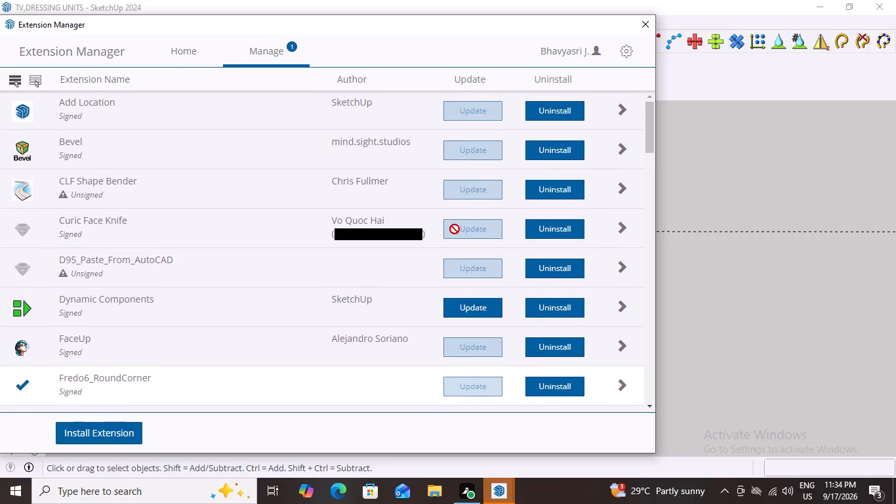
left_click(558, 152)
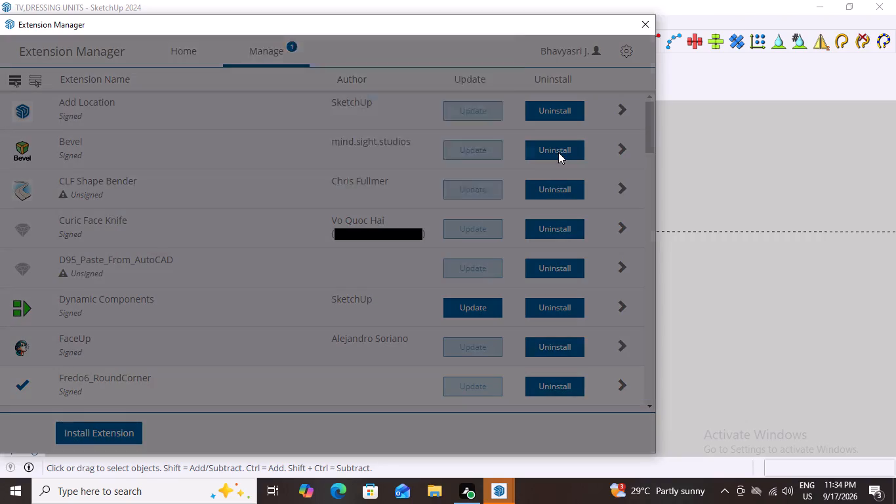
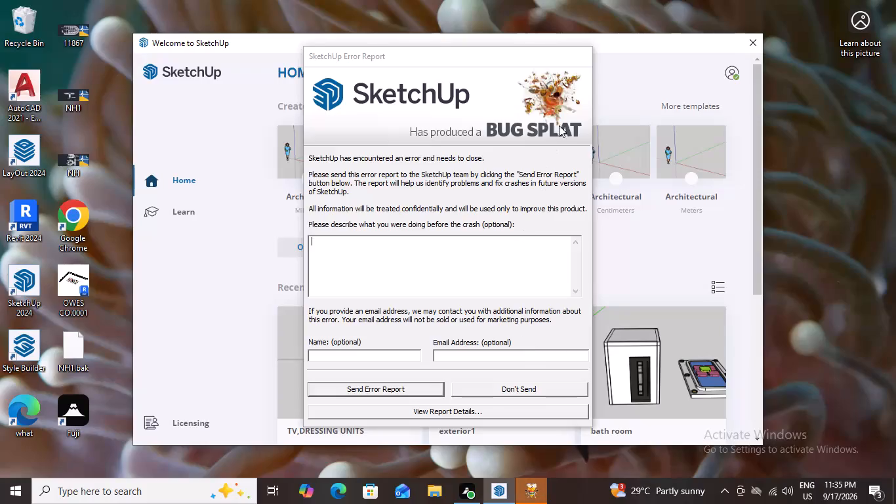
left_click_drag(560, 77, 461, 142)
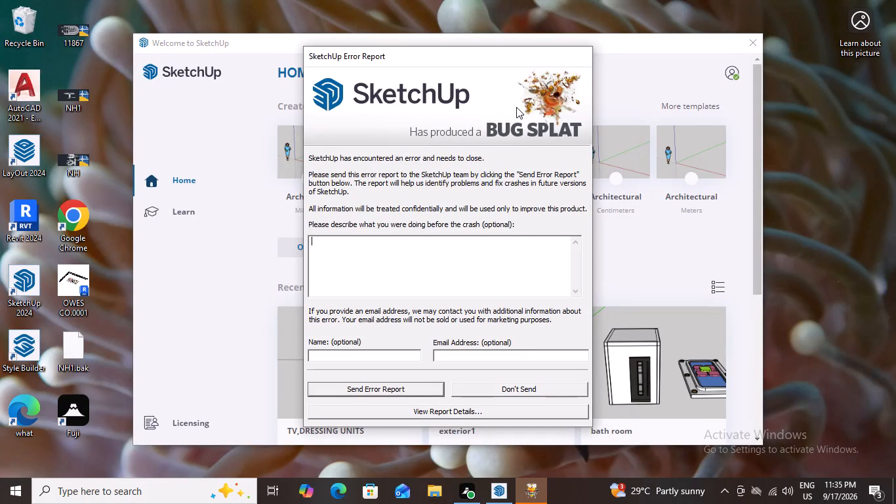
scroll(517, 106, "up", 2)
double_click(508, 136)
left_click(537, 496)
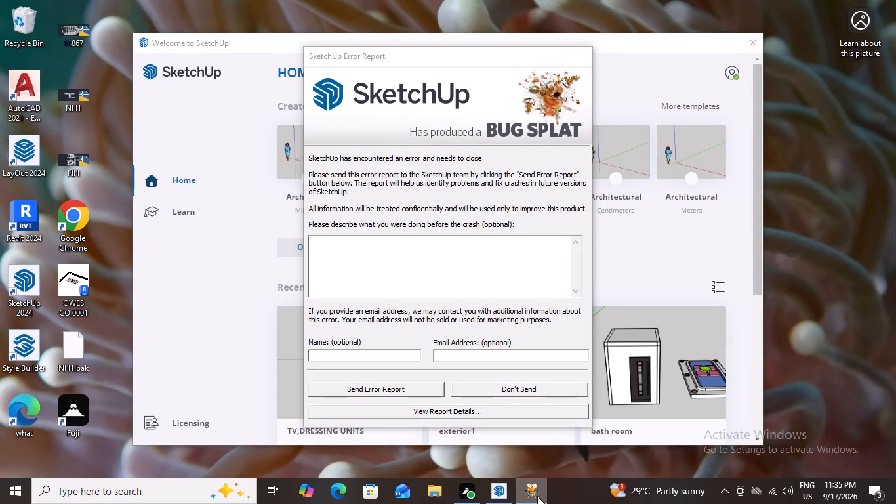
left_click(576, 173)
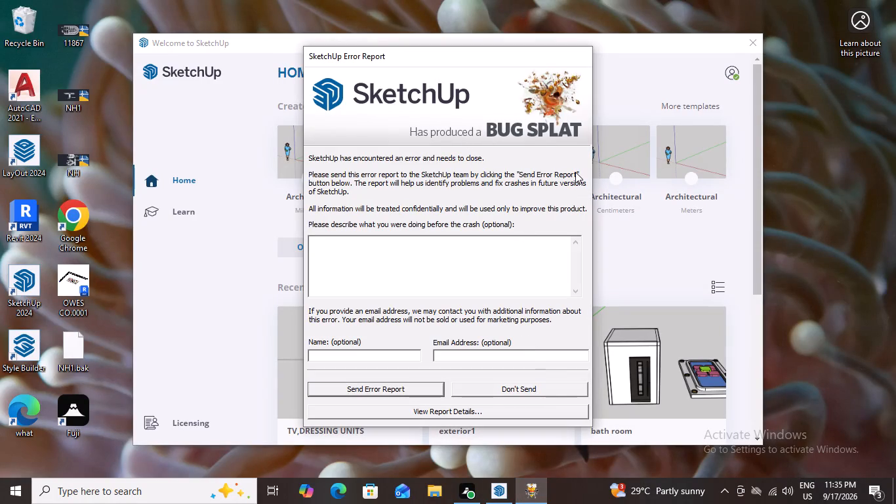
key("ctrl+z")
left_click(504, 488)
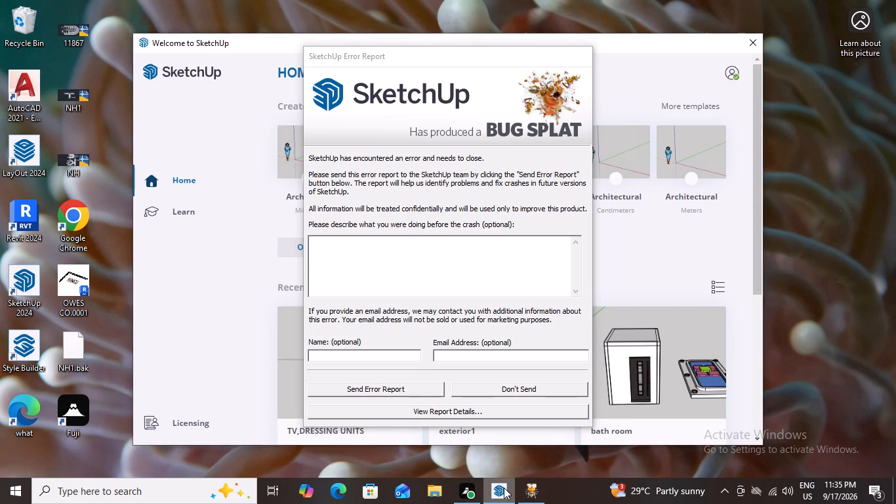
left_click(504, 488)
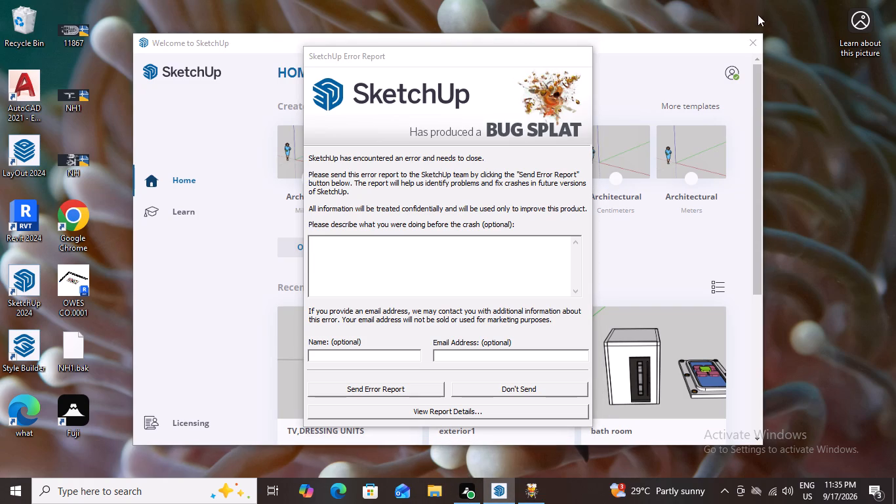
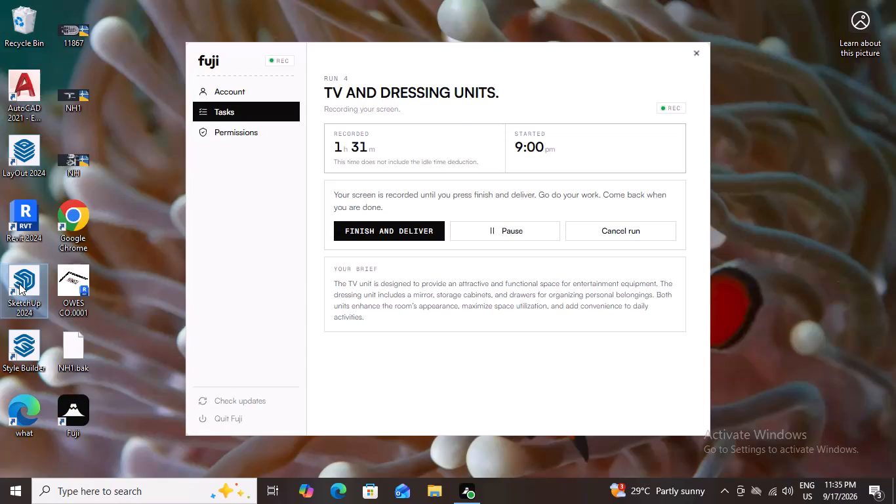
Launch SketchUp 2024 from the desktop and bring its welcome window to the front.
double_click(39, 295)
double_click(22, 286)
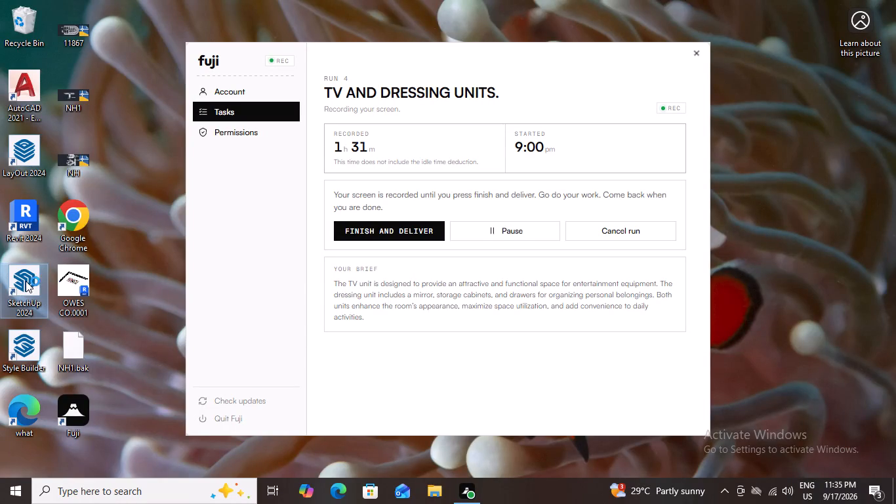
double_click(24, 282)
double_click(24, 282)
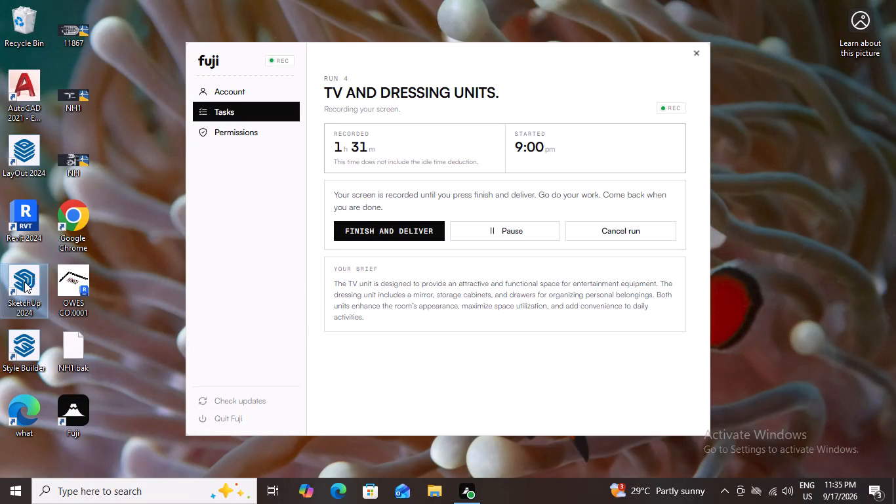
triple_click(28, 285)
triple_click(28, 285)
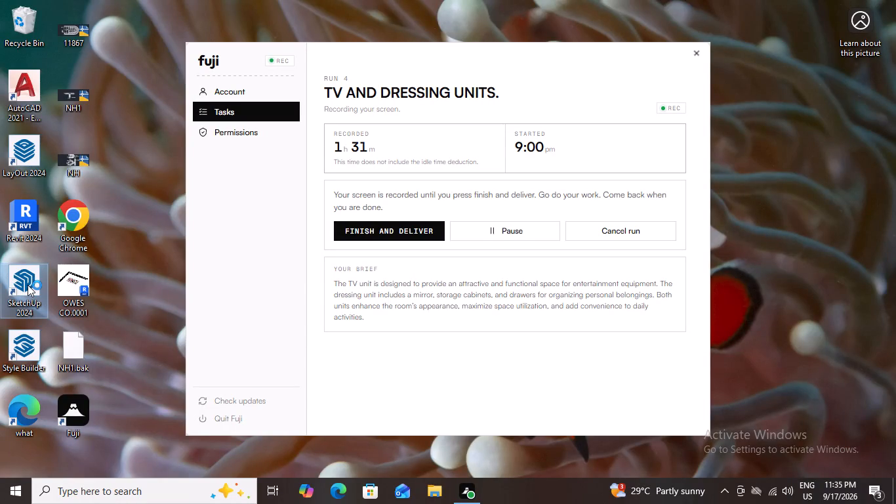
triple_click(30, 284)
double_click(30, 284)
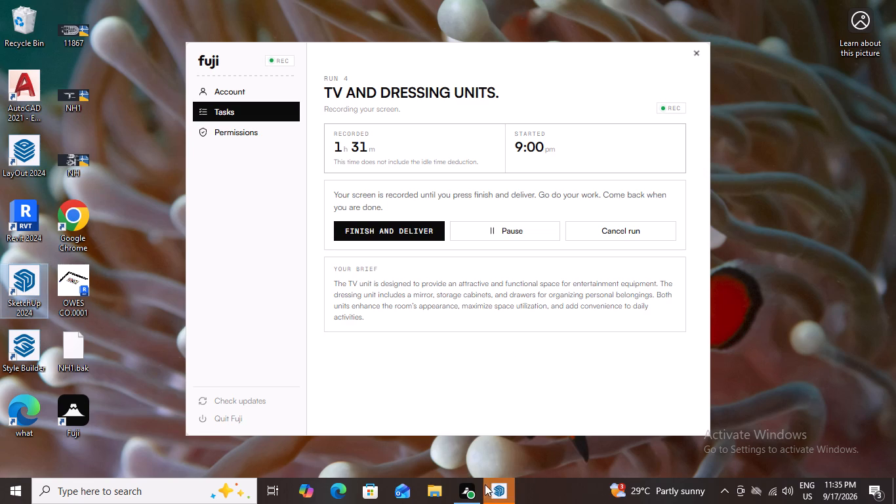
left_click(500, 492)
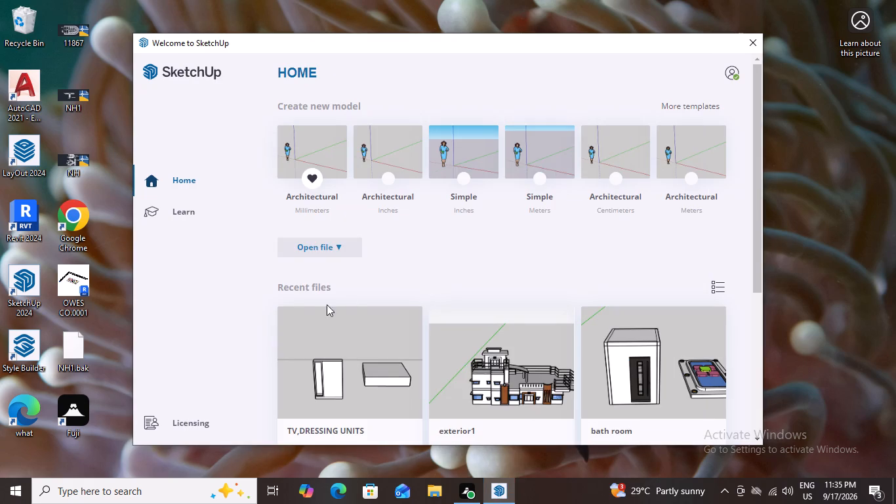
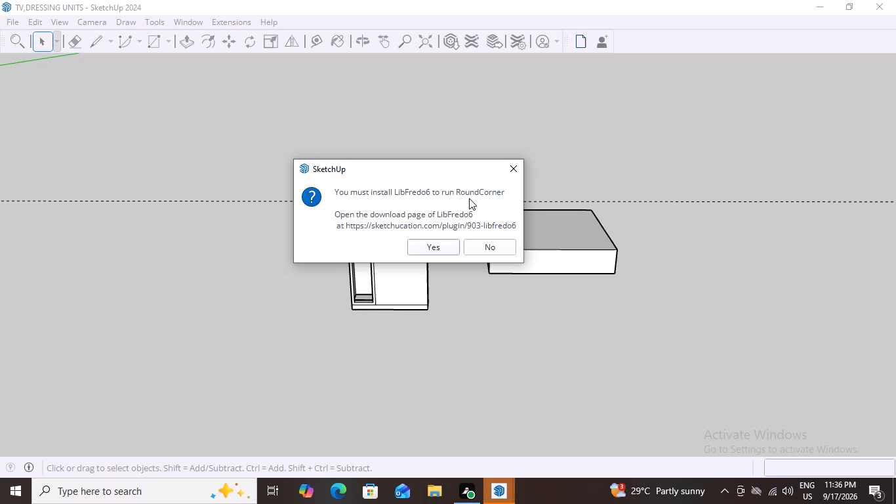
Open the LibFredo6 download page on SketchUcation for RoundCorner and examine its web address.
left_click(438, 246)
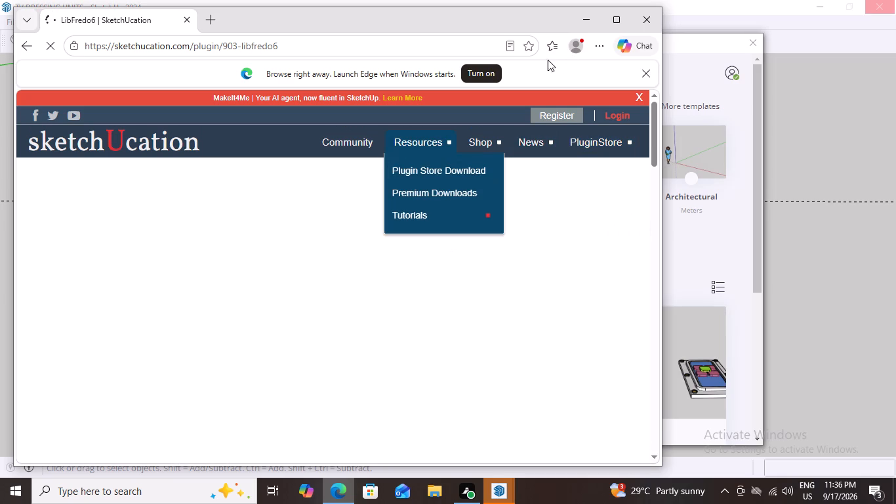
left_click(280, 46)
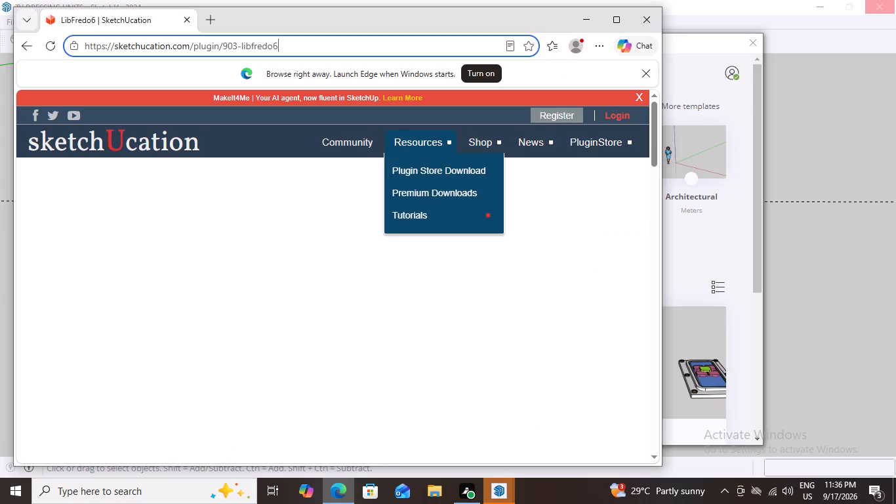
left_click(320, 45)
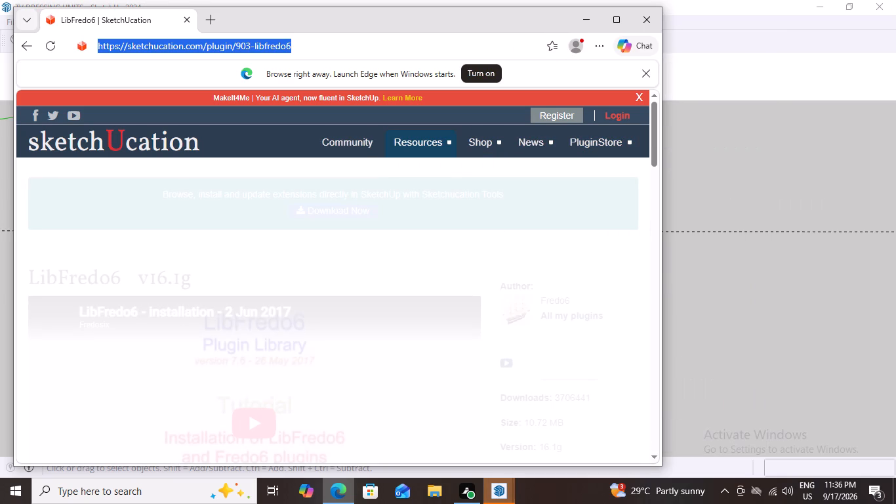
left_click(362, 52)
left_click(362, 52)
double_click(325, 49)
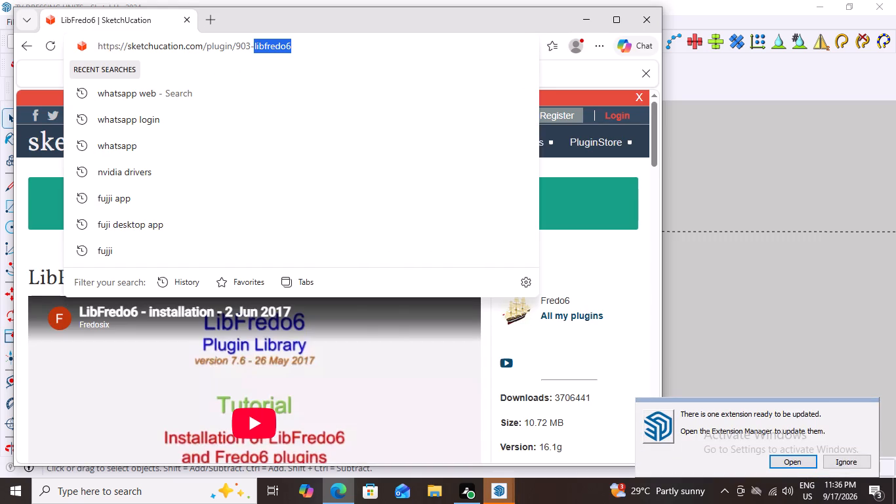
left_click(274, 48)
Switch back to SketchUp and review the Extension Errors report.
left_click(335, 0)
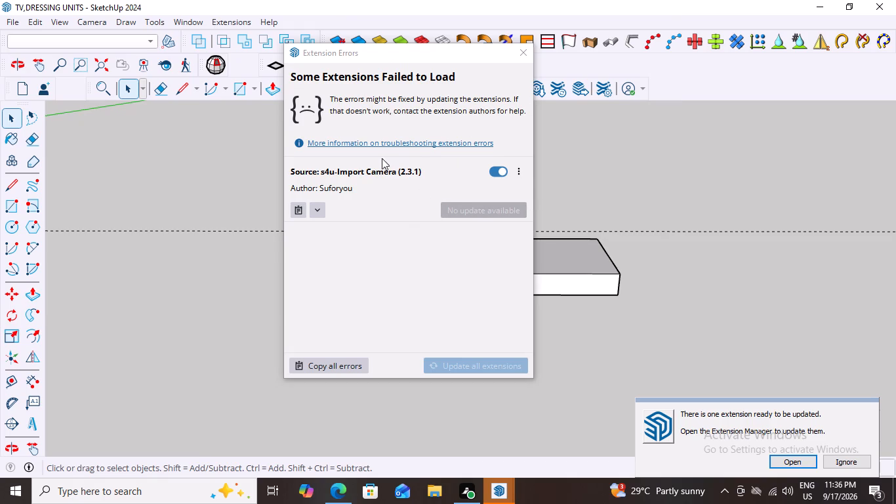
scroll(433, 148, "up", 1)
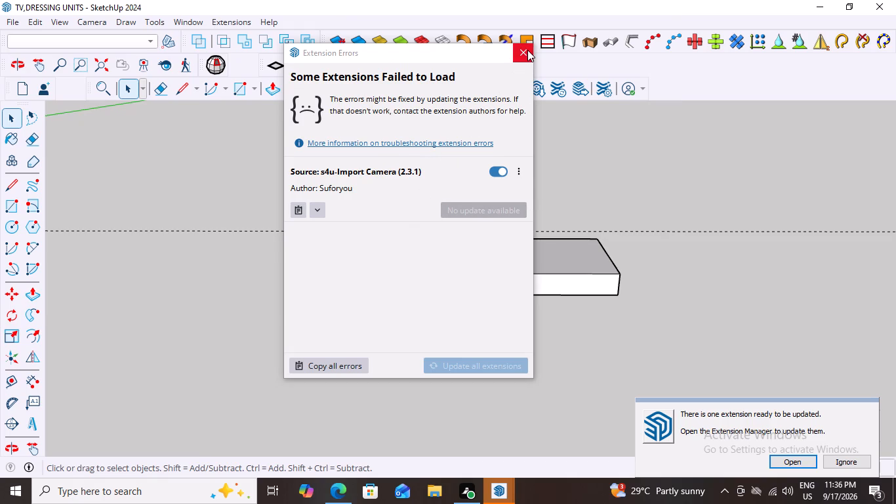
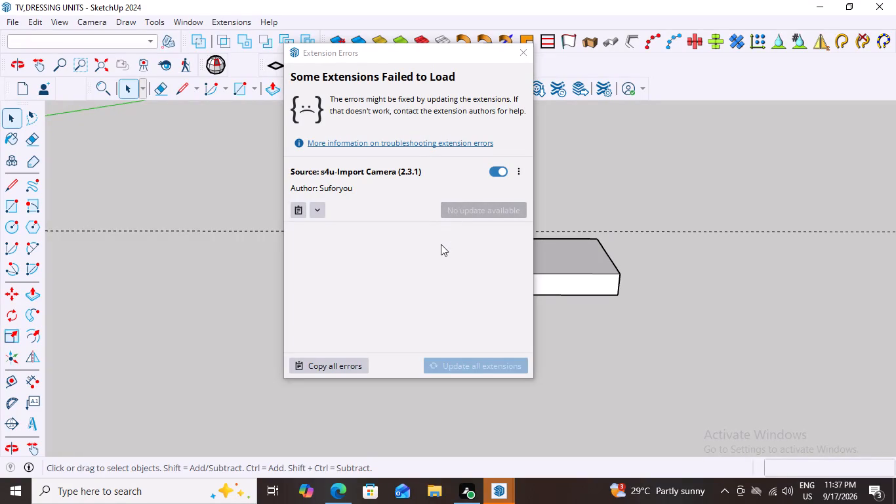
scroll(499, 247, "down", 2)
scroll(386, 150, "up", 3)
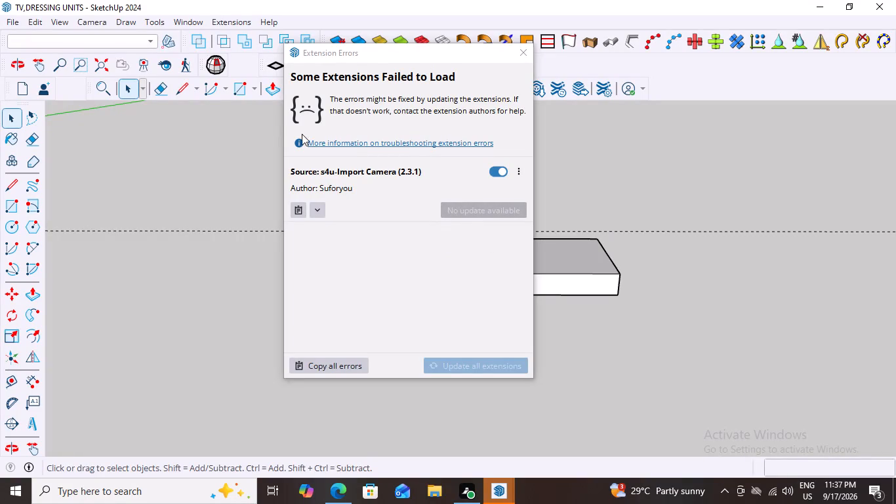
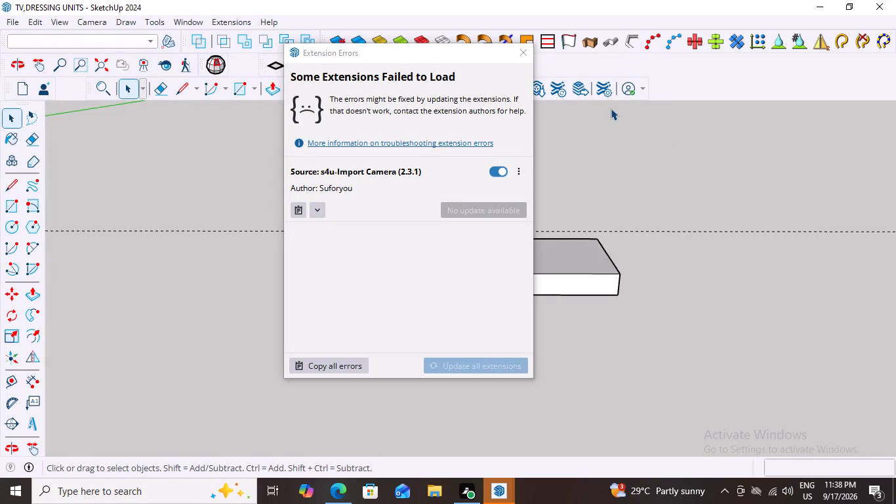
Dismiss the Extension Errors report about s4u-Import Camera.
scroll(380, 221, "up", 1)
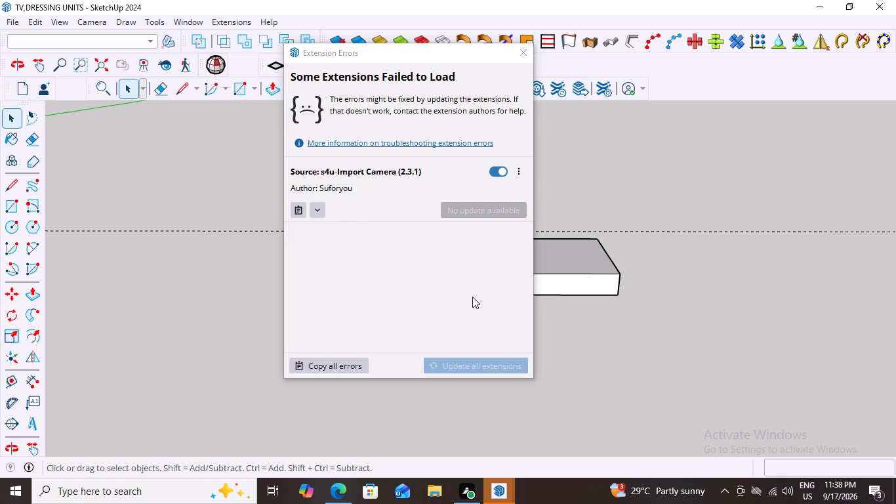
left_click(526, 53)
scroll(651, 219, "down", 1)
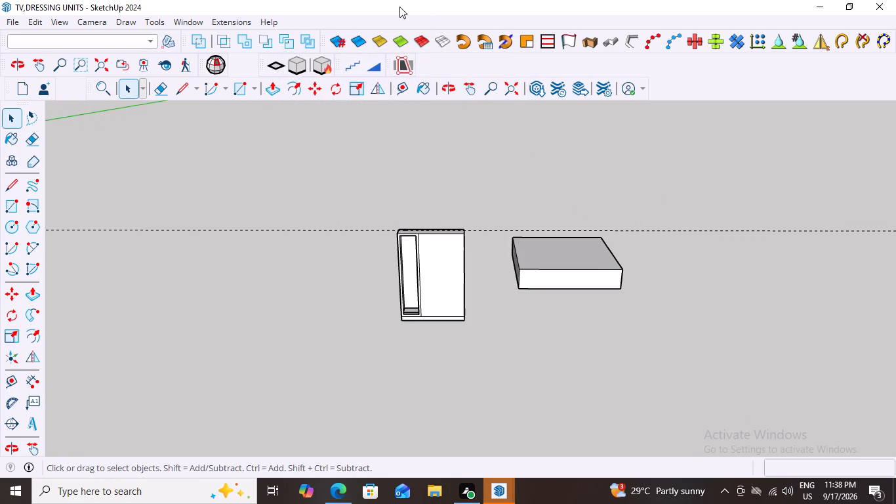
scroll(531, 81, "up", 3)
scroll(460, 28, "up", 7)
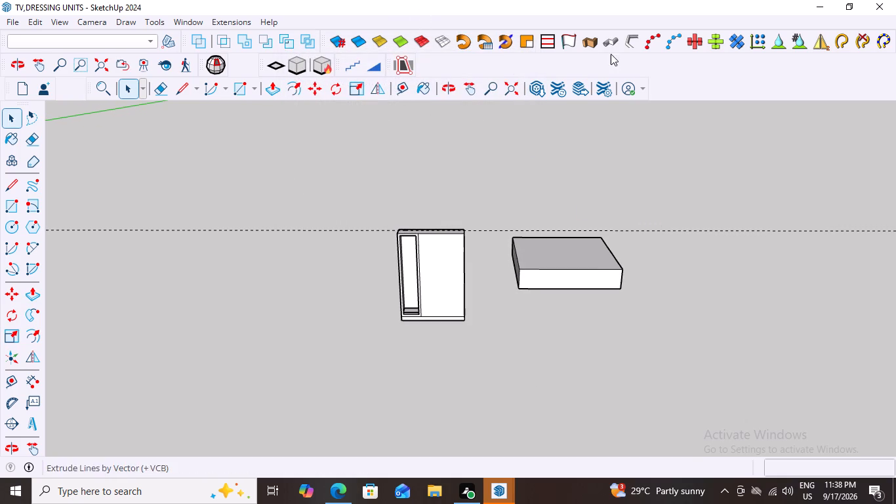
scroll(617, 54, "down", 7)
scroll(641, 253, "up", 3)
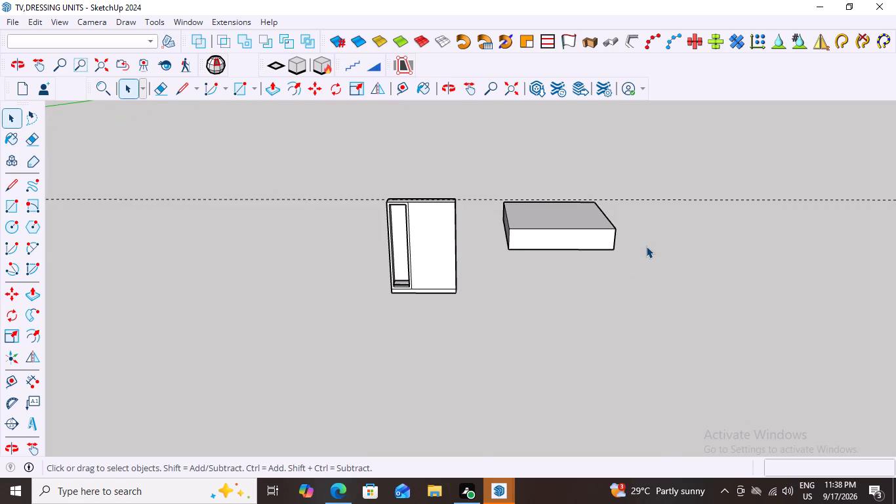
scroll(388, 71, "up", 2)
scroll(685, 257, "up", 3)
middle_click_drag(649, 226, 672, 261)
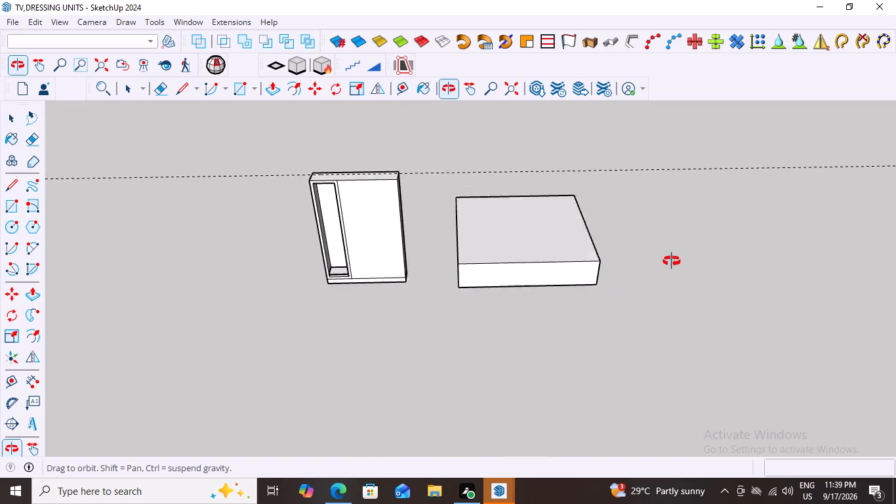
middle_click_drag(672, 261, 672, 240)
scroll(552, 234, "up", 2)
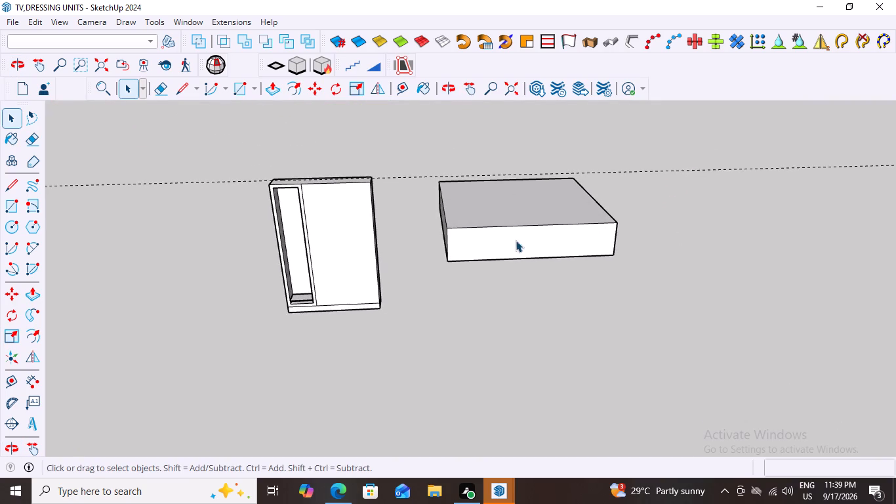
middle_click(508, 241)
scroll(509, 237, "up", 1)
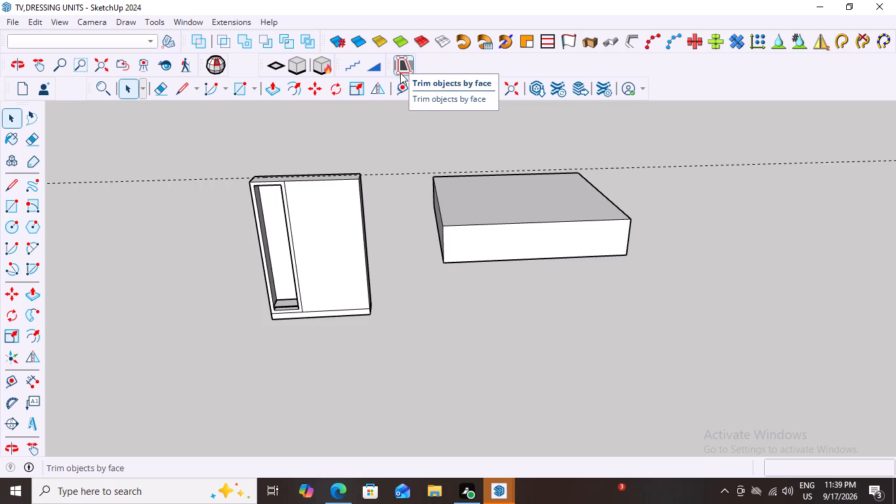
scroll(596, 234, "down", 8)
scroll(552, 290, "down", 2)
Delete the solid box standing beside the cabinet unit.
key("space")
middle_click_drag(621, 269, 625, 287)
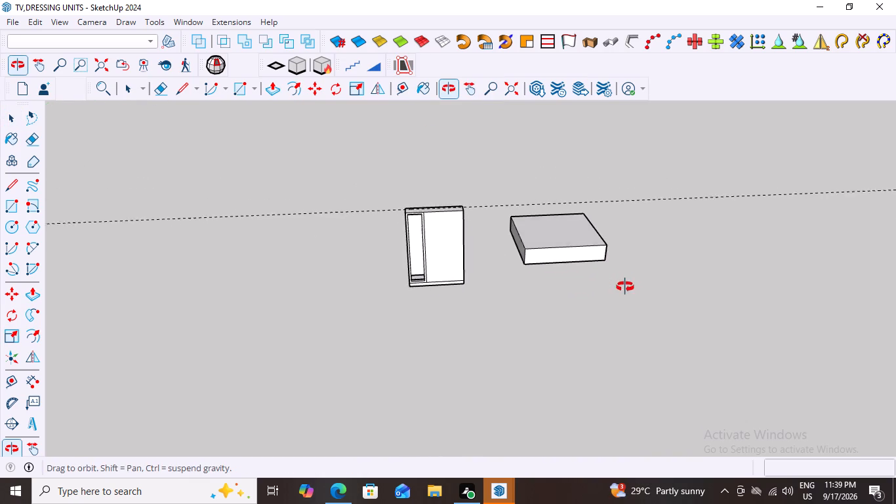
middle_click_drag(625, 287, 625, 287)
middle_click_drag(592, 267, 581, 211)
scroll(581, 211, "up", 4)
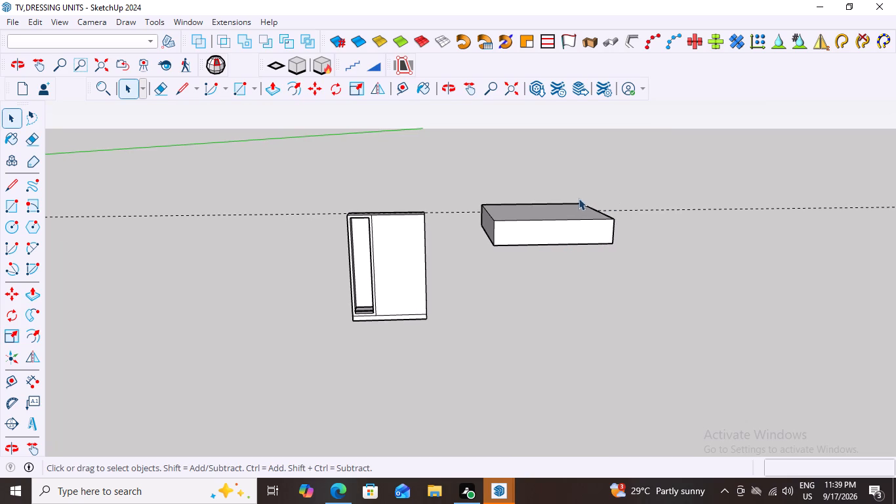
left_click(582, 206)
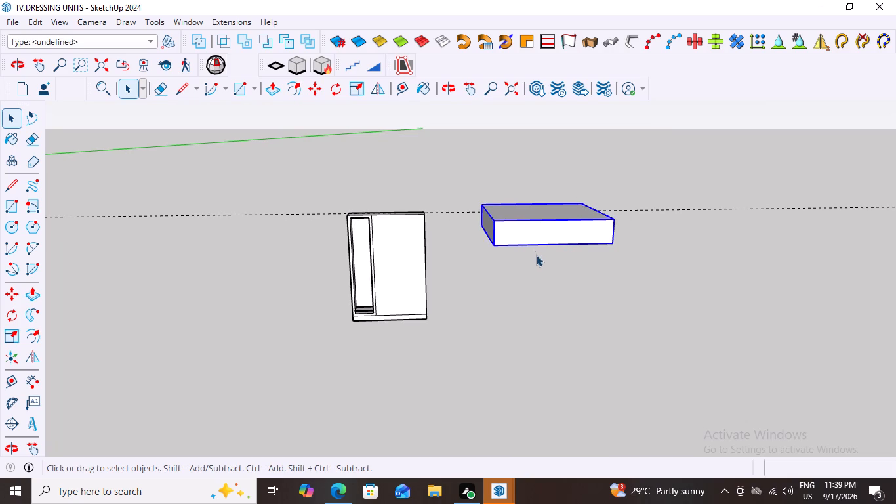
key("Delete")
Draw an upright rectangle about 3' 4 1/4" by 5' 3/4" beside the cabinet, locked perpendicular to the green axis.
scroll(536, 255, "down", 3)
scroll(530, 331, "up", 3)
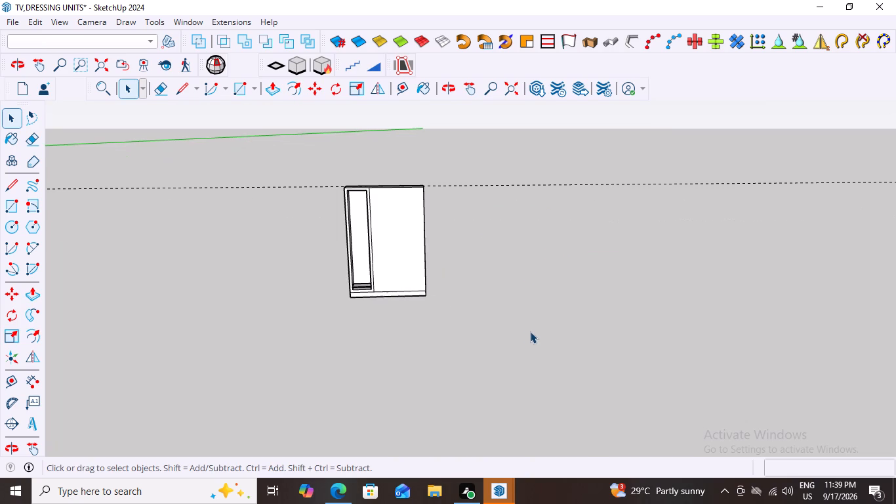
scroll(559, 330, "down", 1)
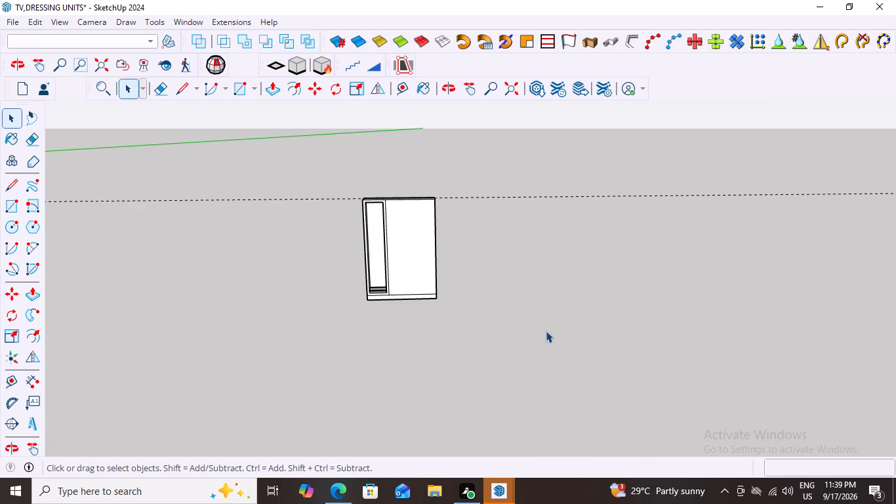
key("r")
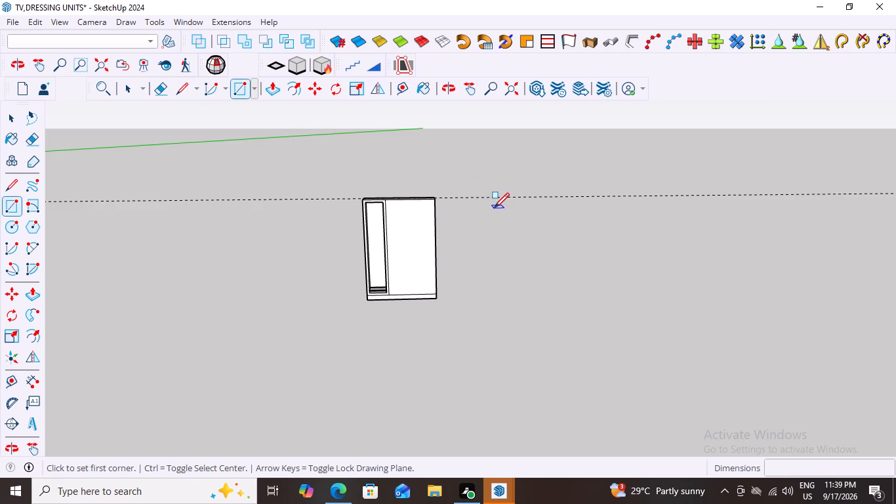
left_click(500, 206)
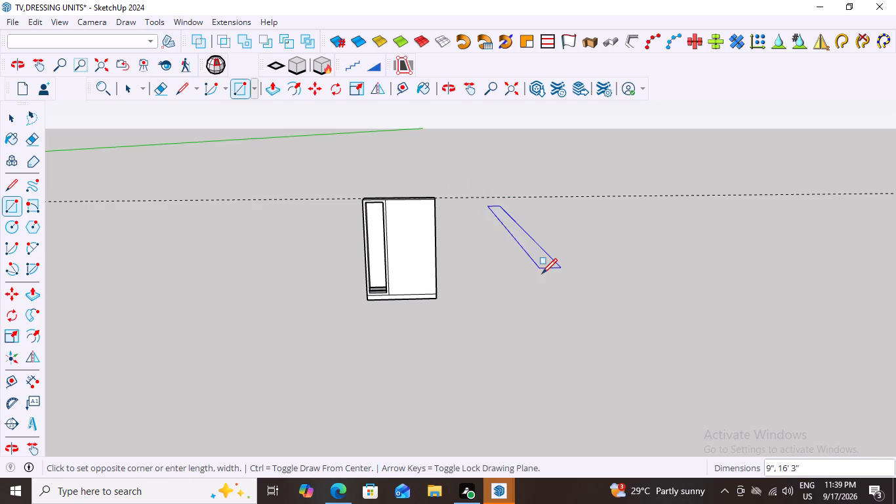
key("Left")
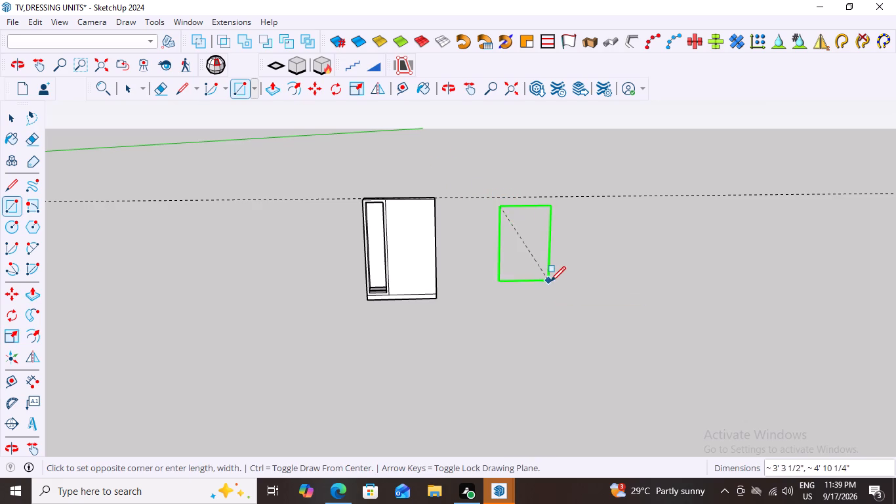
left_click(550, 284)
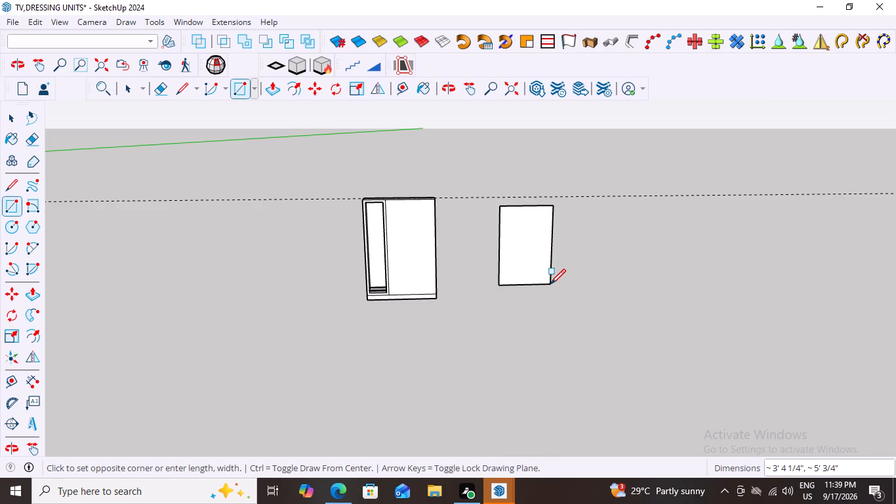
key("space")
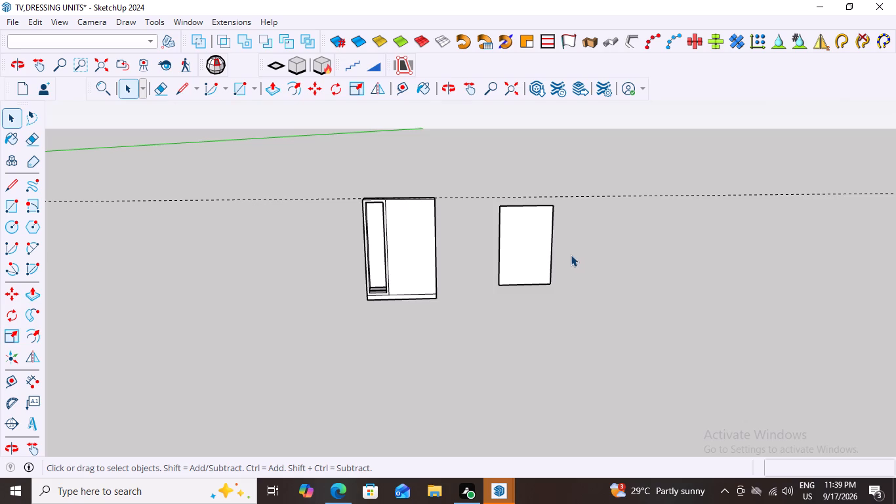
Show the Shape Bender toolbar.
middle_click_drag(571, 255, 560, 261)
scroll(529, 270, "up", 2)
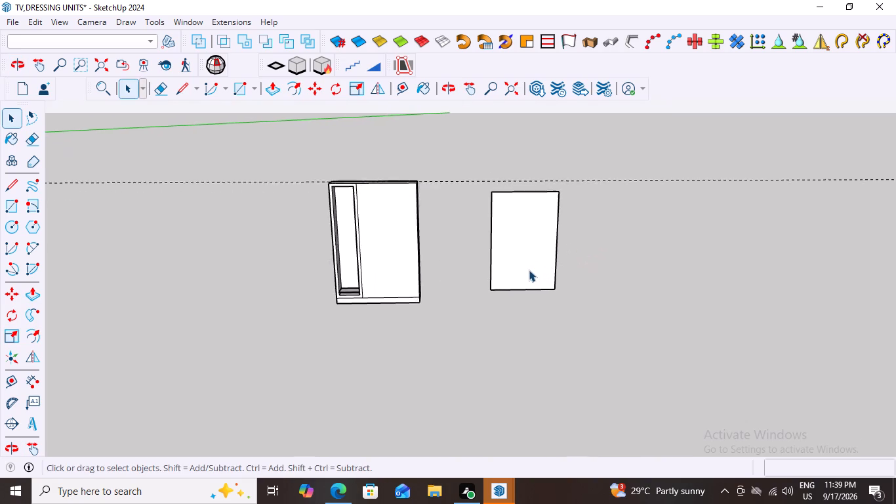
scroll(529, 270, "up", 2)
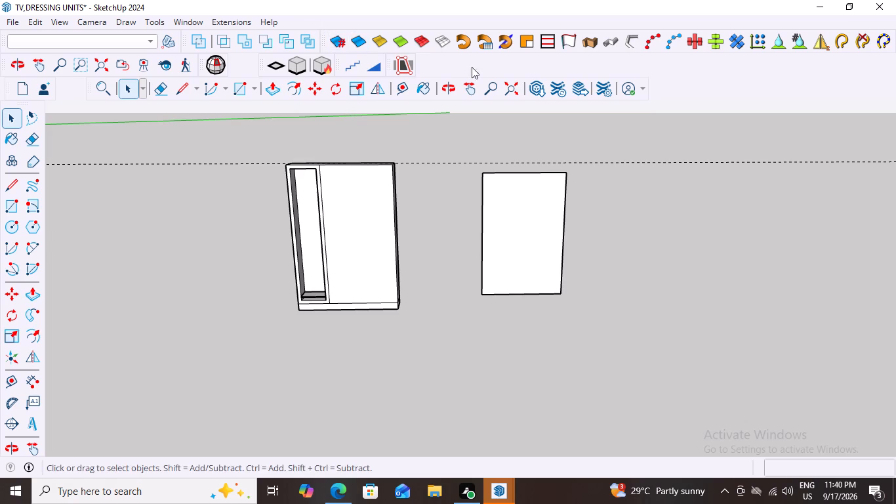
right_click(664, 119)
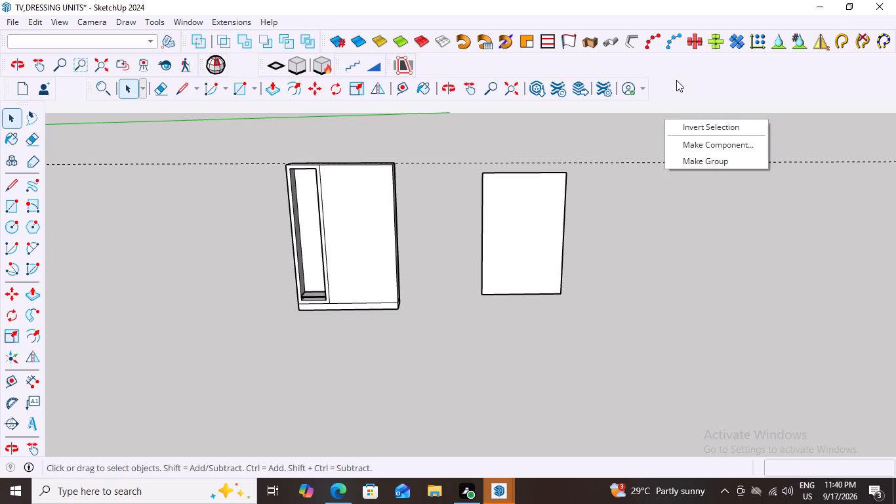
right_click(676, 80)
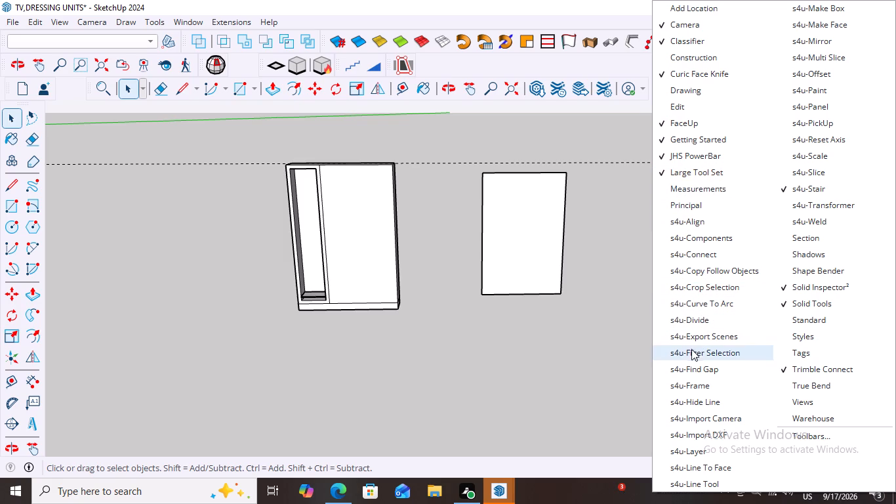
scroll(705, 377, "down", 3)
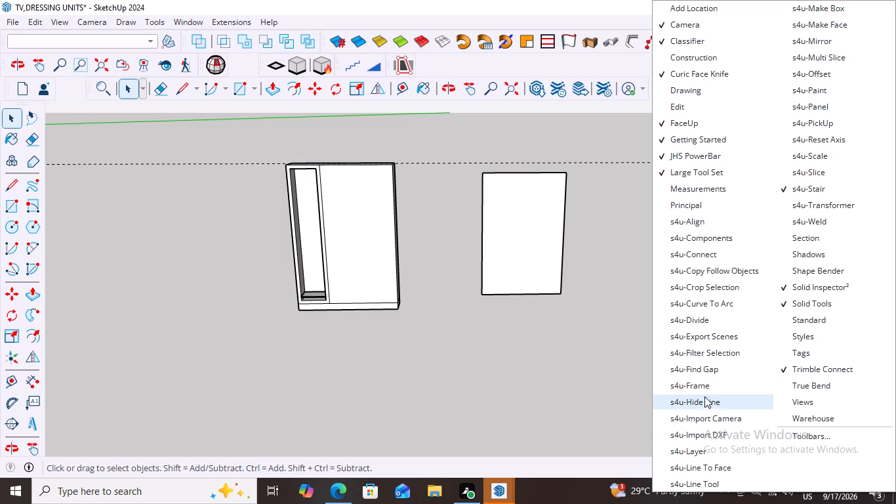
scroll(727, 421, "down", 3)
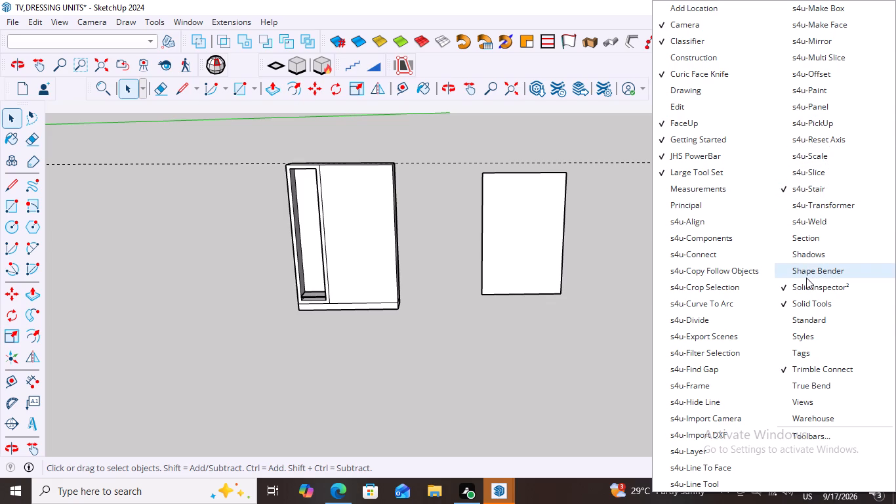
left_click(784, 270)
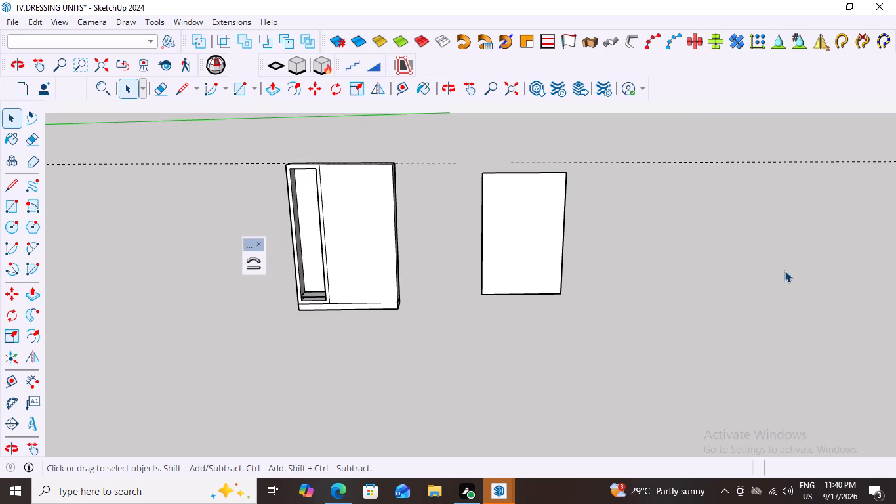
Dock the floating Shape Bender toolbar in the row directly after the Curic Face Knife tool.
scroll(271, 281, "up", 3)
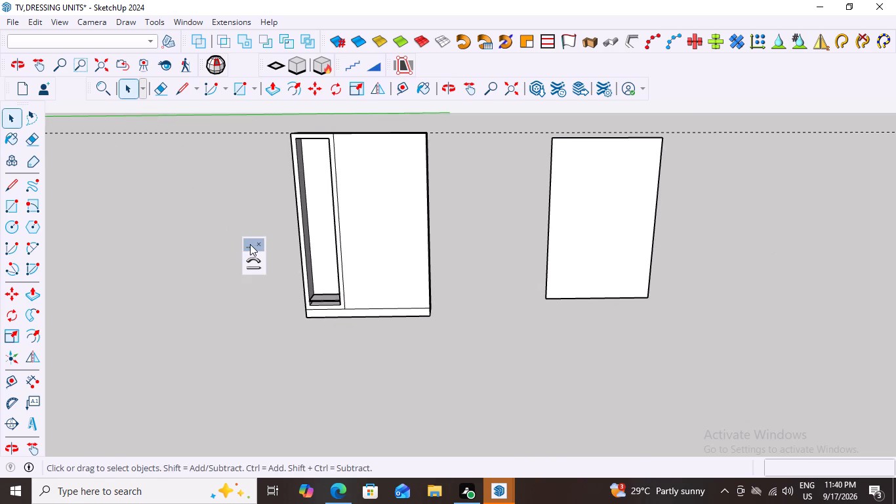
left_click_drag(249, 244, 427, 63)
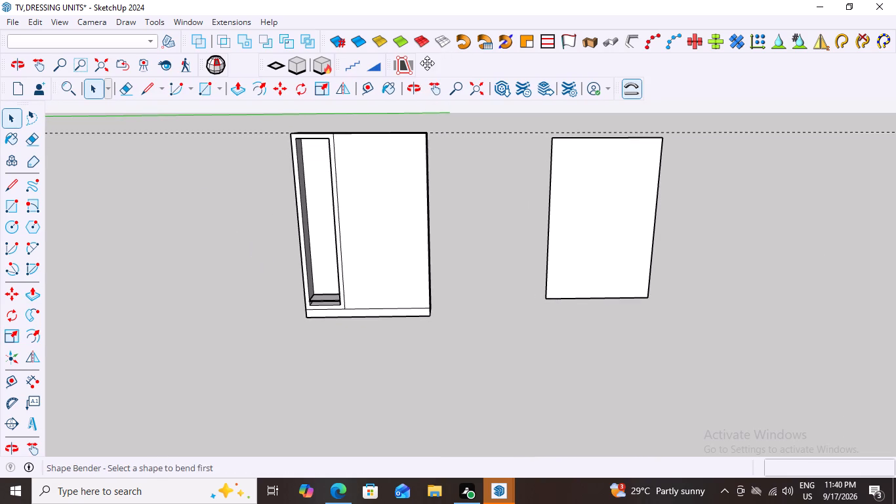
left_click_drag(427, 63, 664, 81)
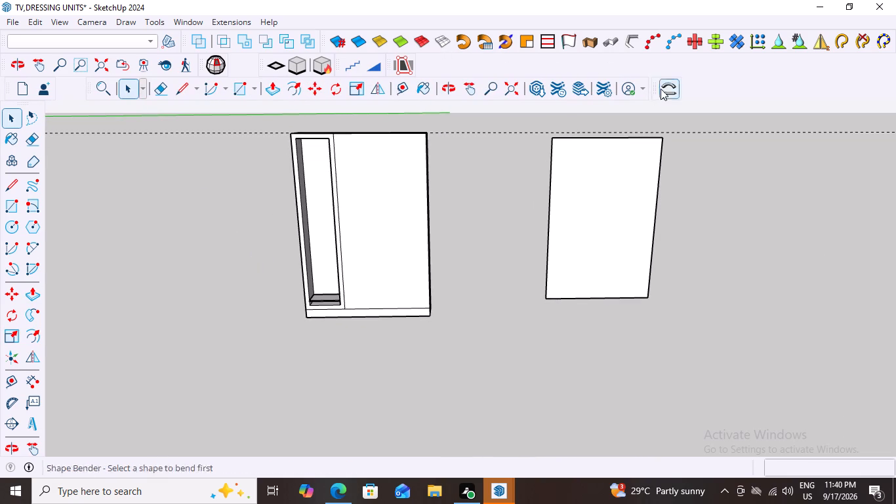
left_click_drag(655, 90, 426, 65)
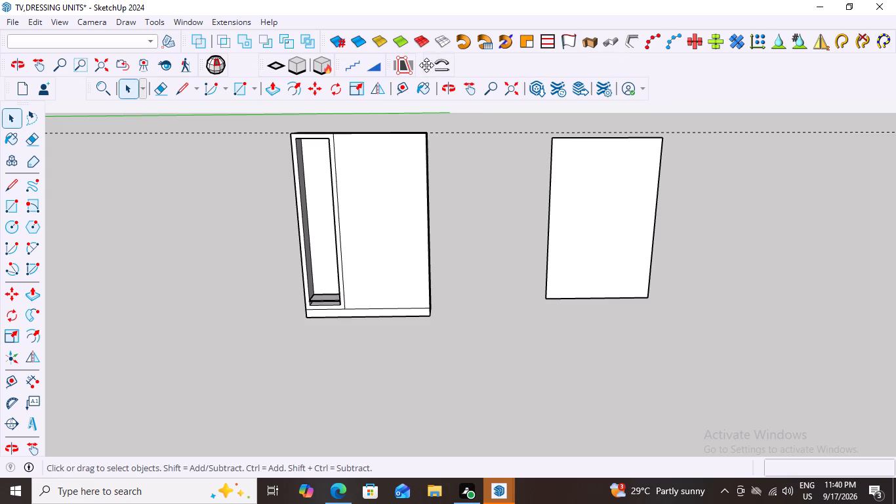
left_click_drag(426, 65, 425, 66)
Close the gaps in that toolbar row by shifting the solid-cube tools, s4u-Stair, Curic Face Knife and Shape Bender closer together.
scroll(455, 71, "up", 8)
left_click_drag(264, 66, 226, 66)
left_click_drag(338, 62, 310, 66)
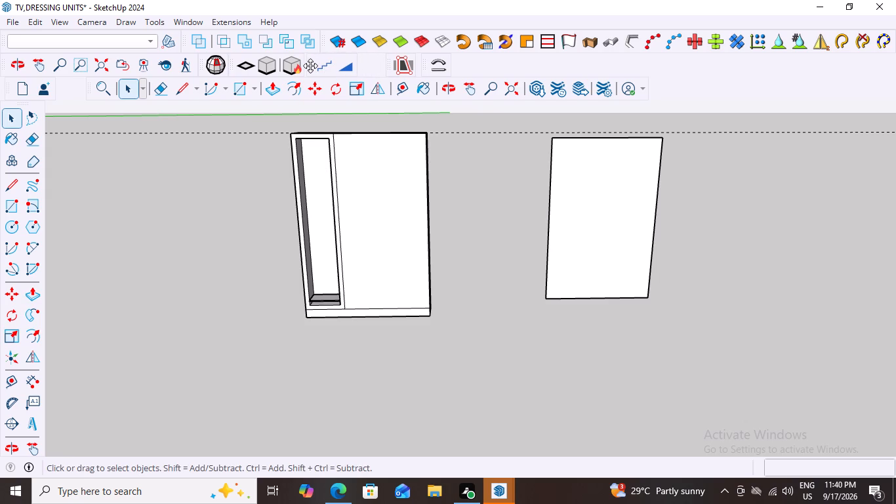
left_click_drag(310, 66, 307, 66)
left_click_drag(389, 61, 355, 68)
left_click_drag(425, 62, 385, 68)
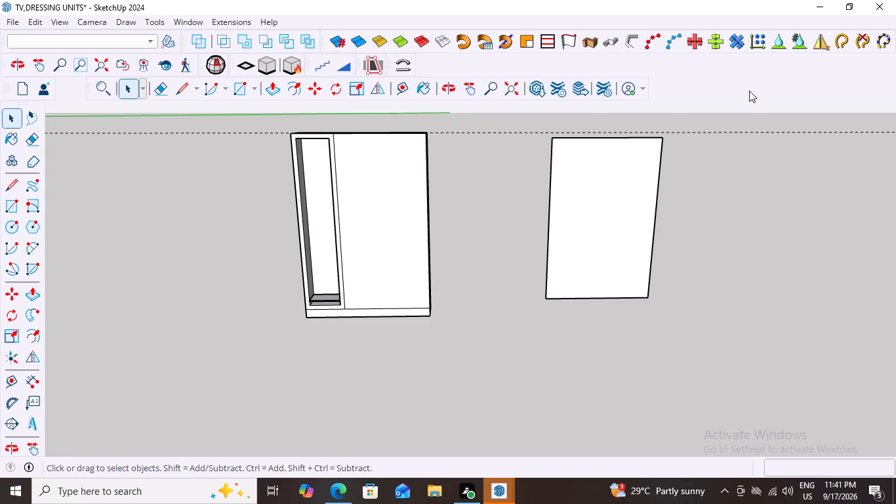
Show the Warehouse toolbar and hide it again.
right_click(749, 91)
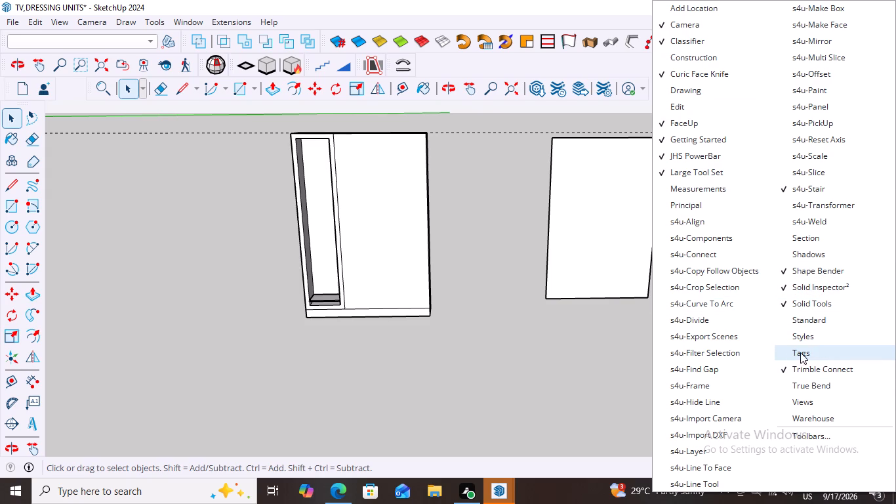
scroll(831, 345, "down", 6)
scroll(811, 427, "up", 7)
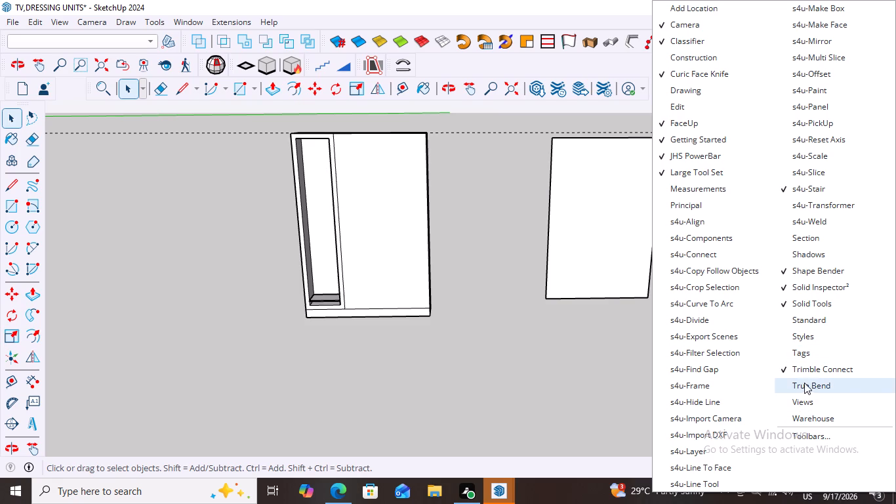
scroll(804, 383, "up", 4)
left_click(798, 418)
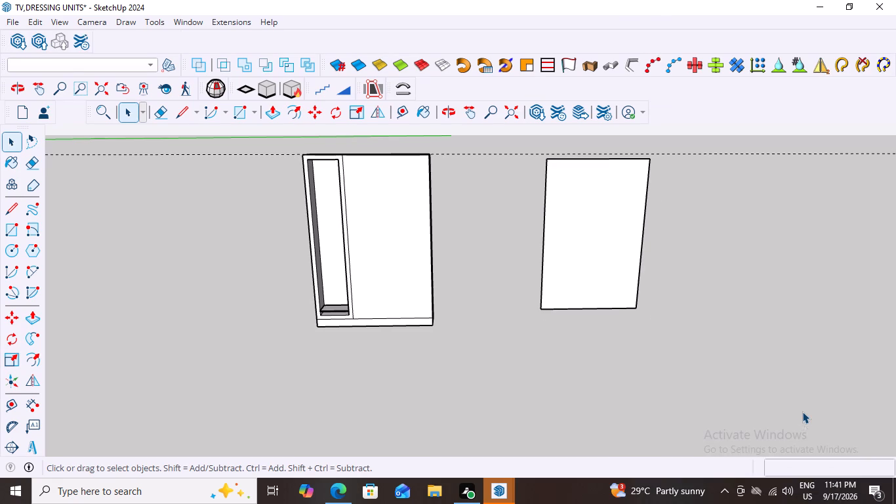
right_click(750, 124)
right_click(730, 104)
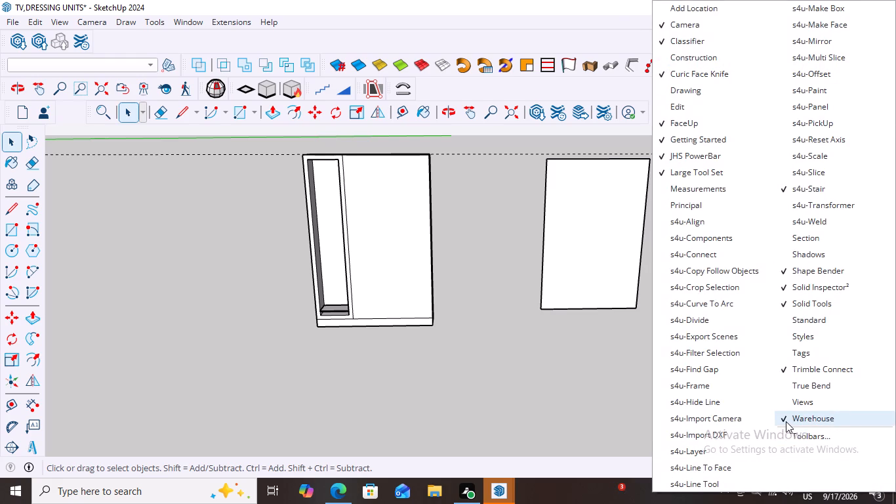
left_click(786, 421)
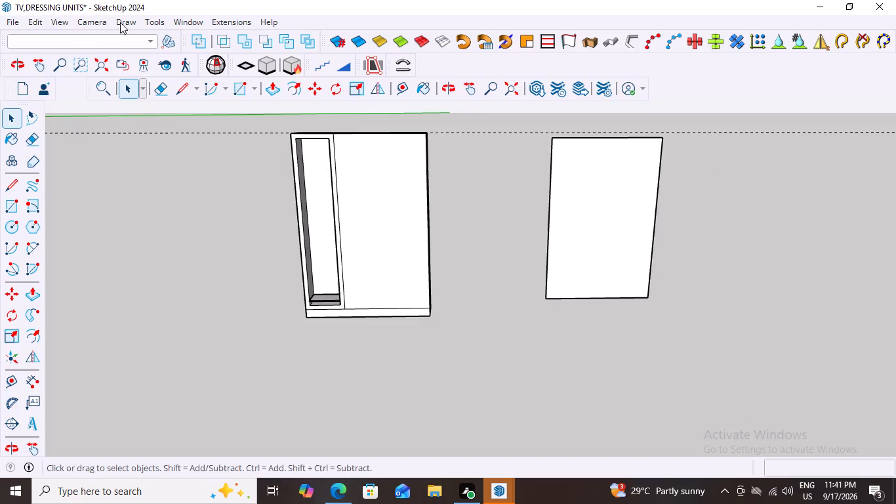
Enable the Sandbox Tools extension in the Extension Manager and apply the change.
left_click(225, 22)
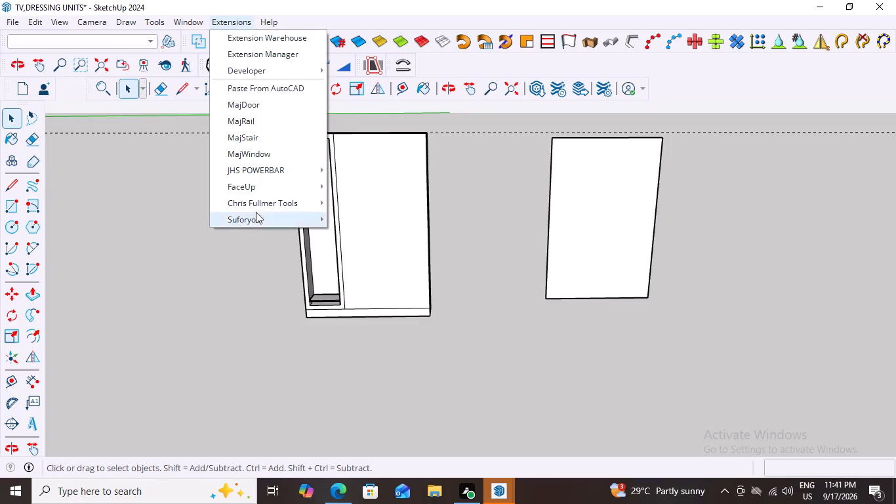
left_click(246, 48)
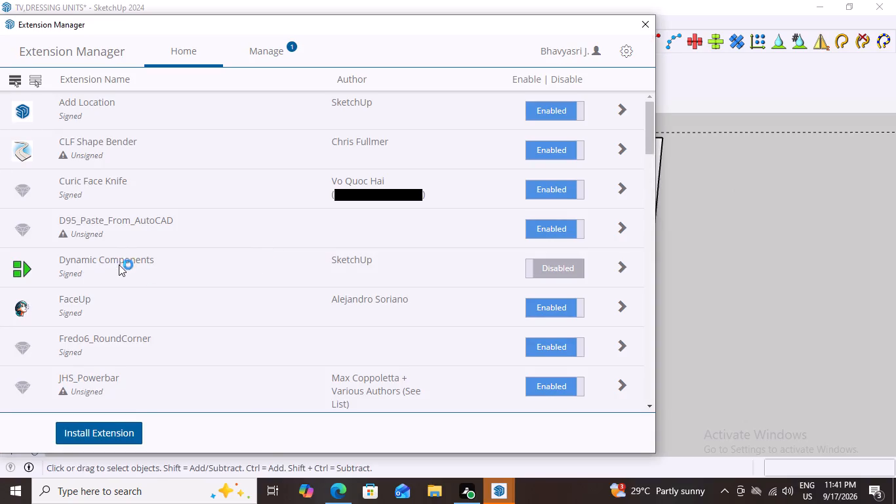
scroll(119, 262, "down", 5)
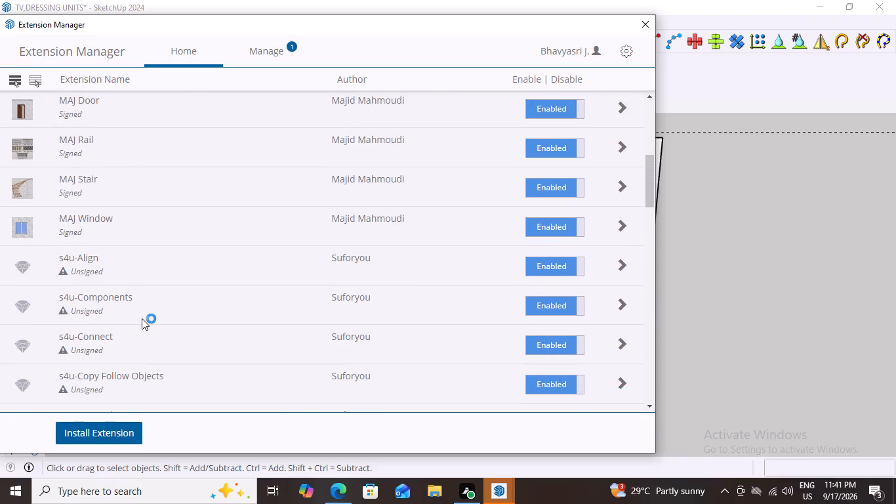
scroll(142, 313, "down", 20)
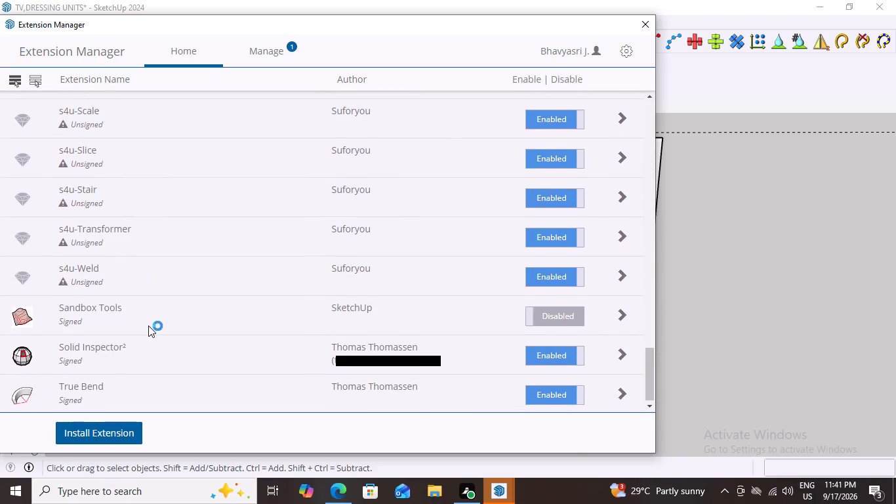
left_click(540, 316)
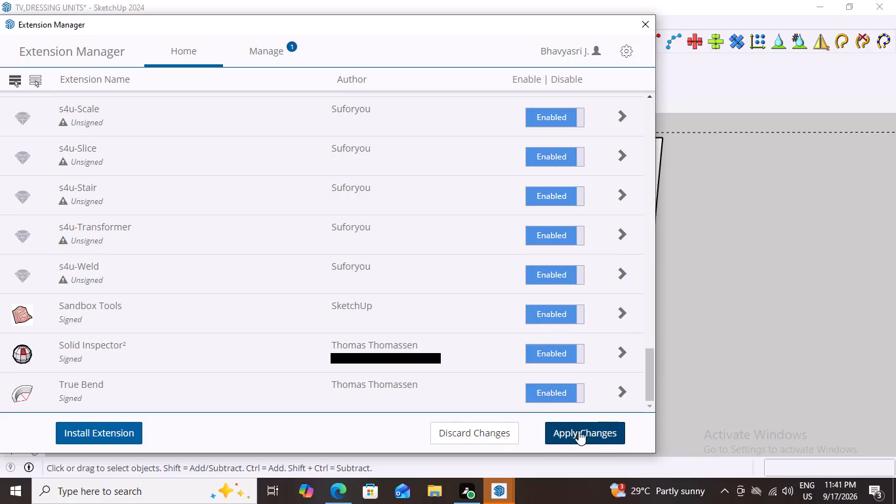
left_click(581, 432)
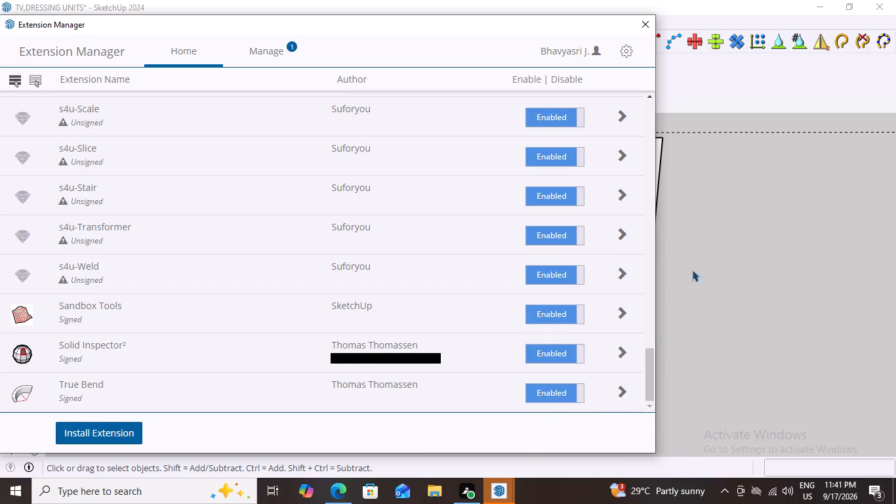
left_click(641, 25)
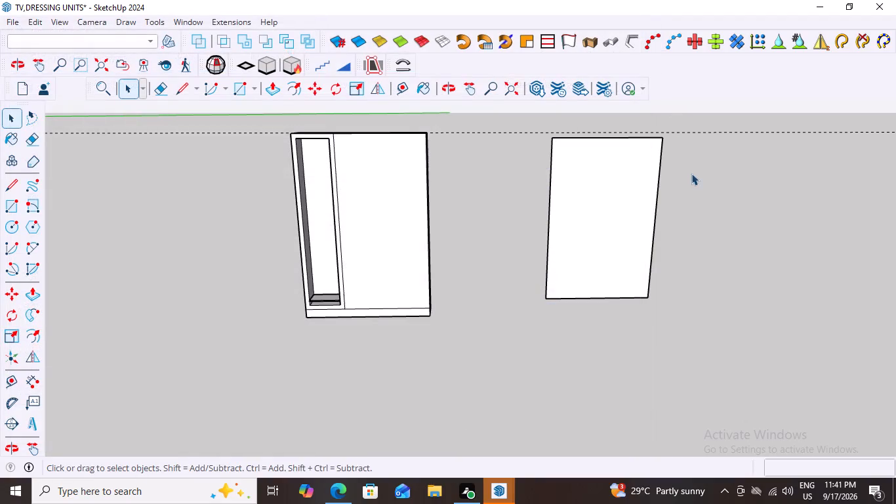
Show the Sandbox toolbar and dock it in the row directly after the Shape Bender tool, without a gap.
right_click(716, 96)
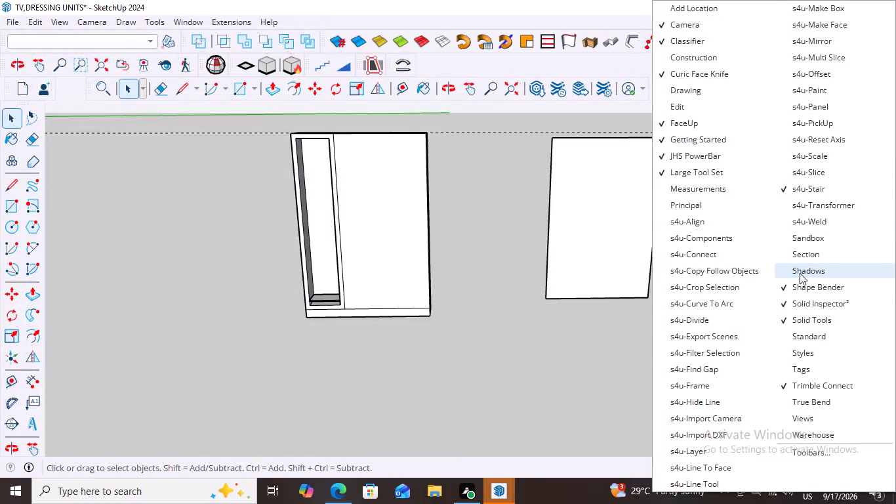
left_click(800, 238)
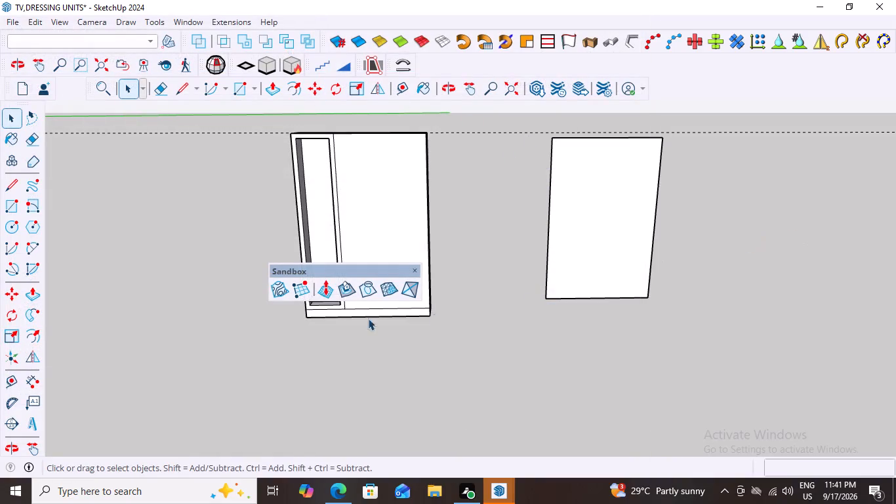
left_click_drag(276, 272, 406, 186)
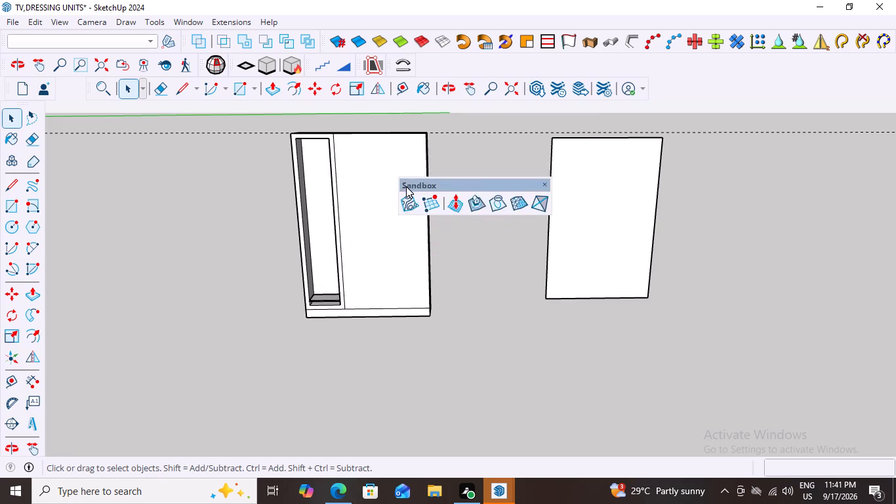
left_click_drag(406, 186, 468, 68)
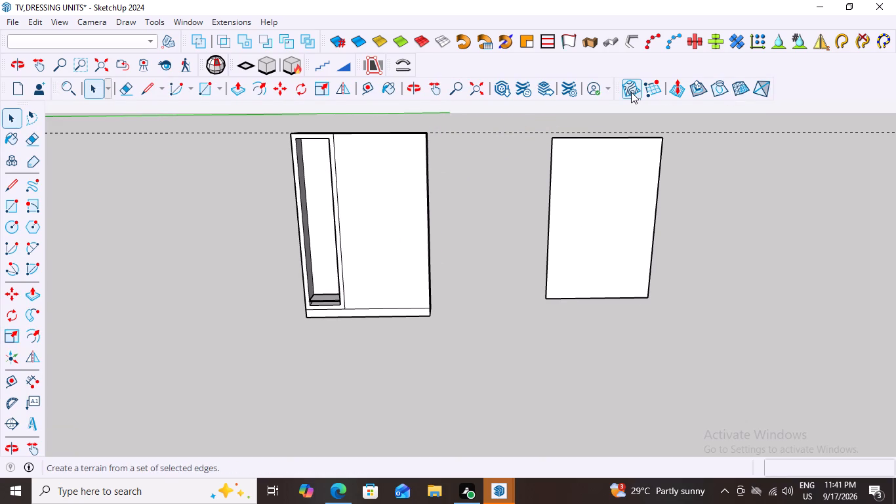
left_click_drag(618, 93, 428, 80)
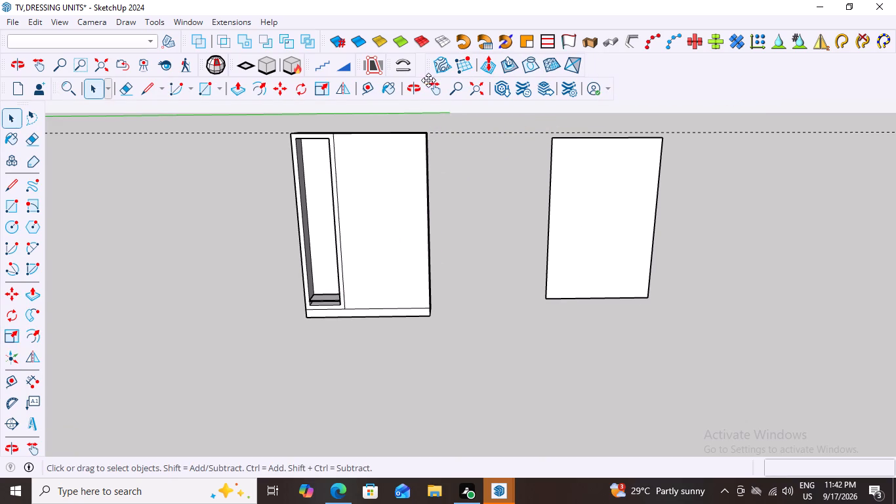
left_click_drag(428, 80, 420, 80)
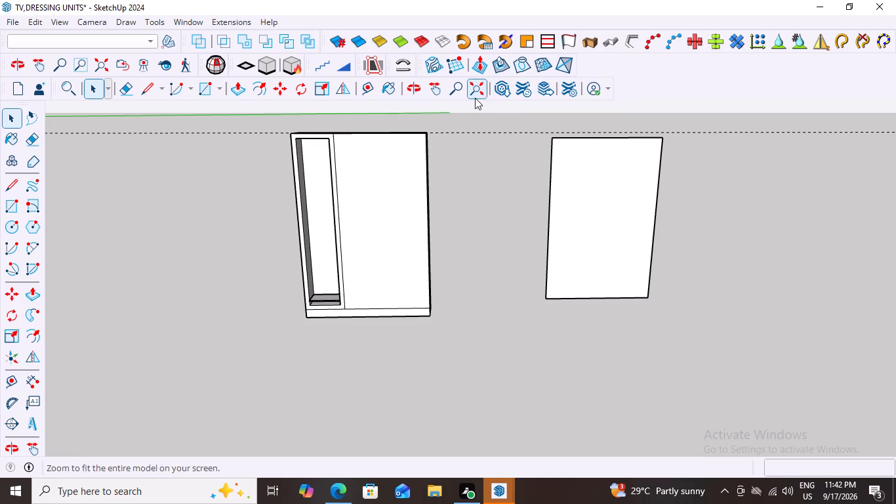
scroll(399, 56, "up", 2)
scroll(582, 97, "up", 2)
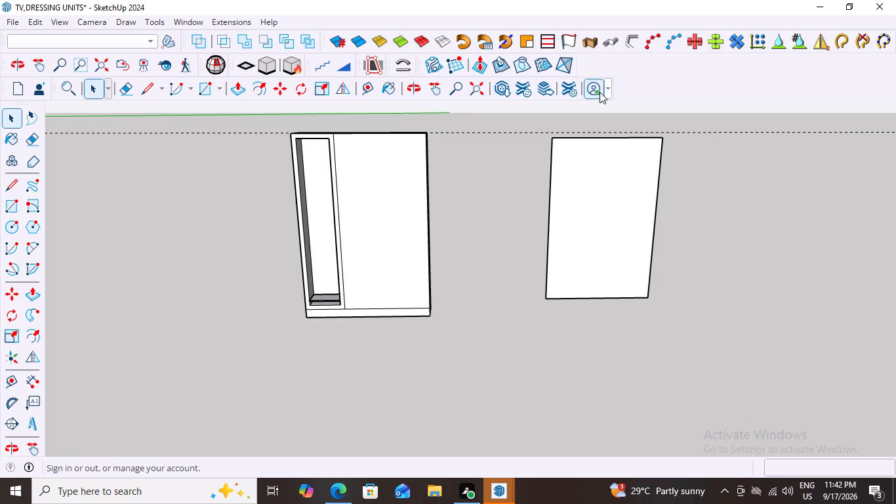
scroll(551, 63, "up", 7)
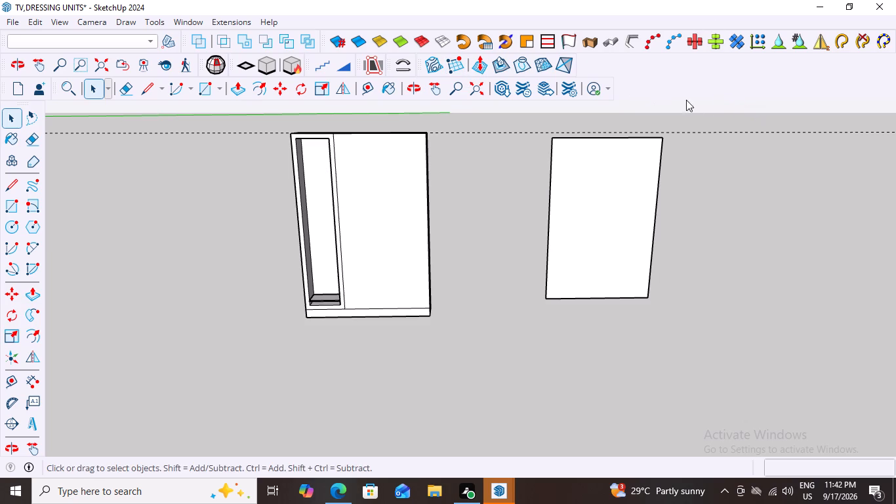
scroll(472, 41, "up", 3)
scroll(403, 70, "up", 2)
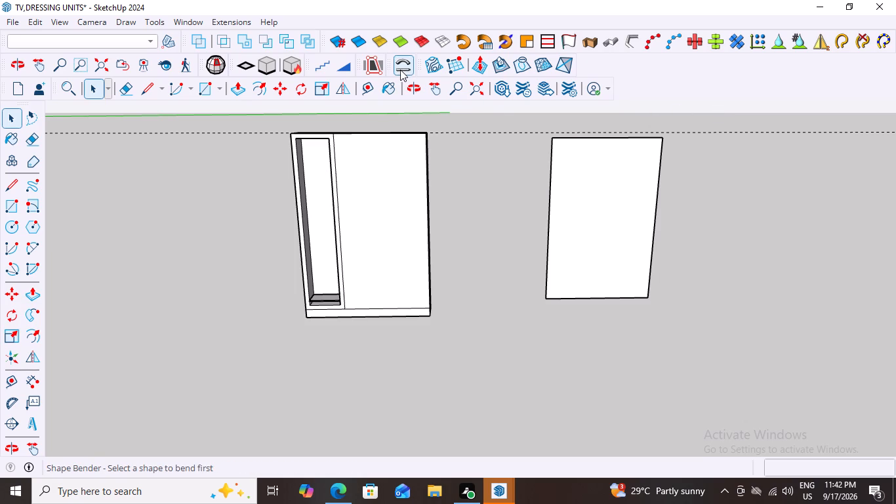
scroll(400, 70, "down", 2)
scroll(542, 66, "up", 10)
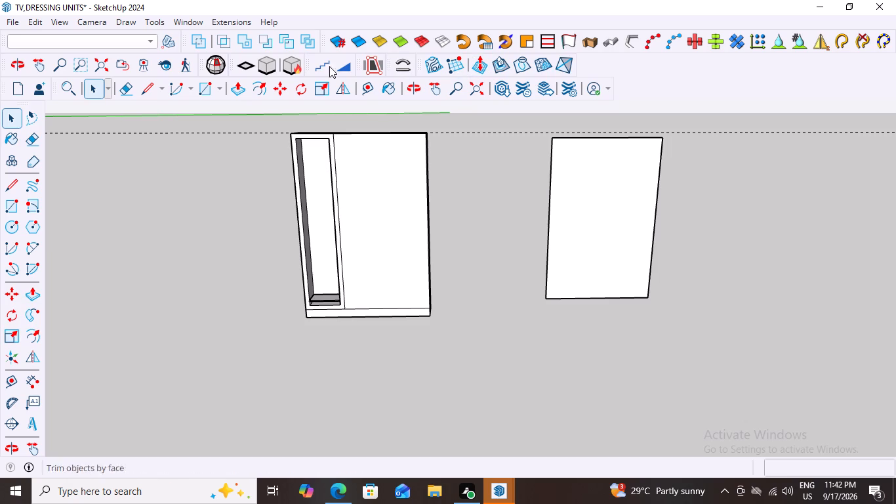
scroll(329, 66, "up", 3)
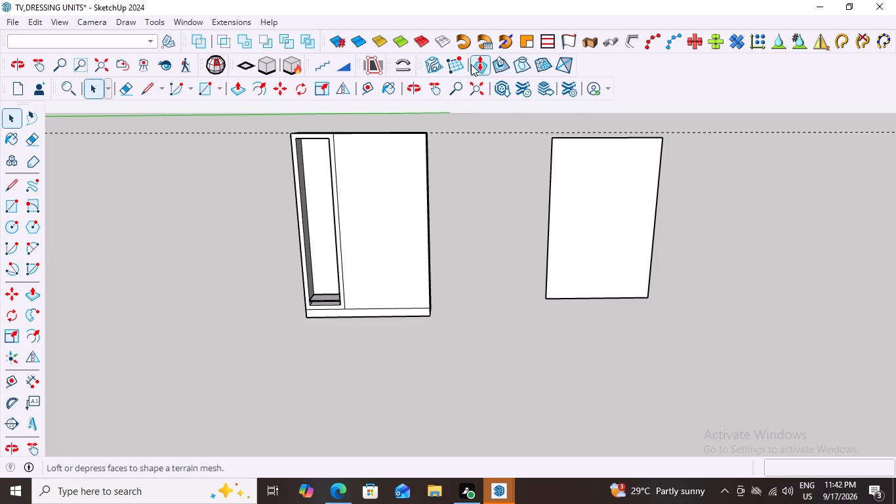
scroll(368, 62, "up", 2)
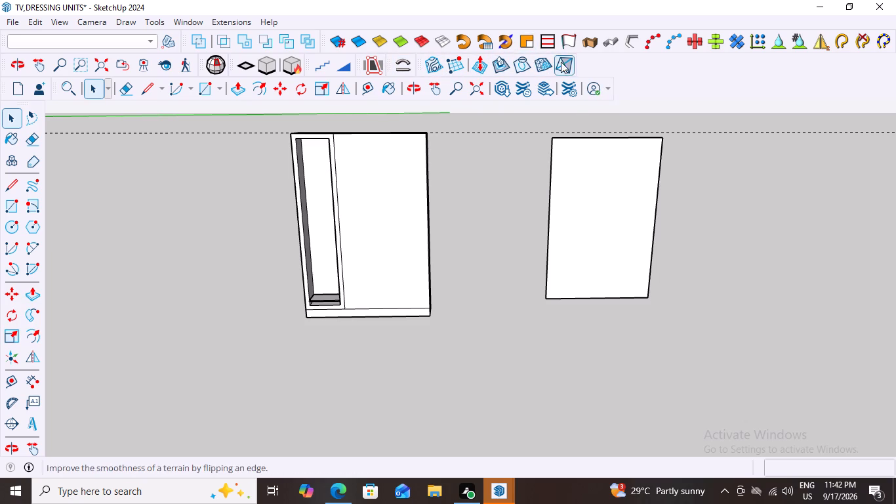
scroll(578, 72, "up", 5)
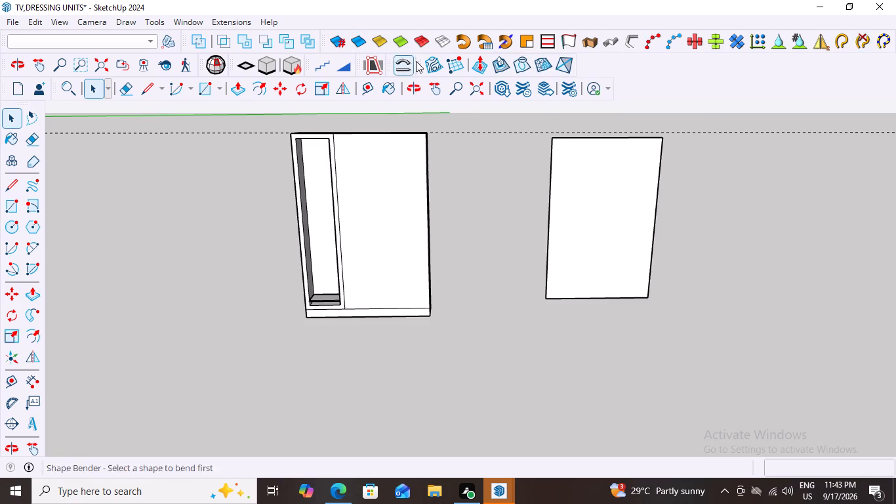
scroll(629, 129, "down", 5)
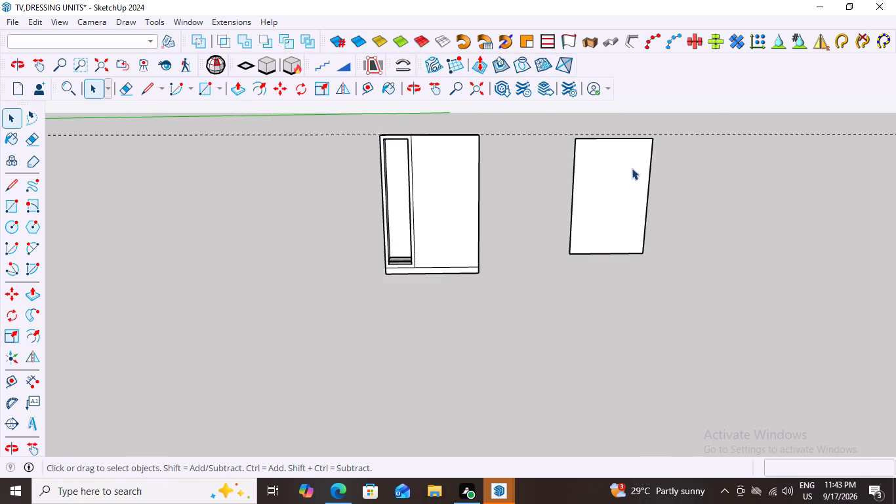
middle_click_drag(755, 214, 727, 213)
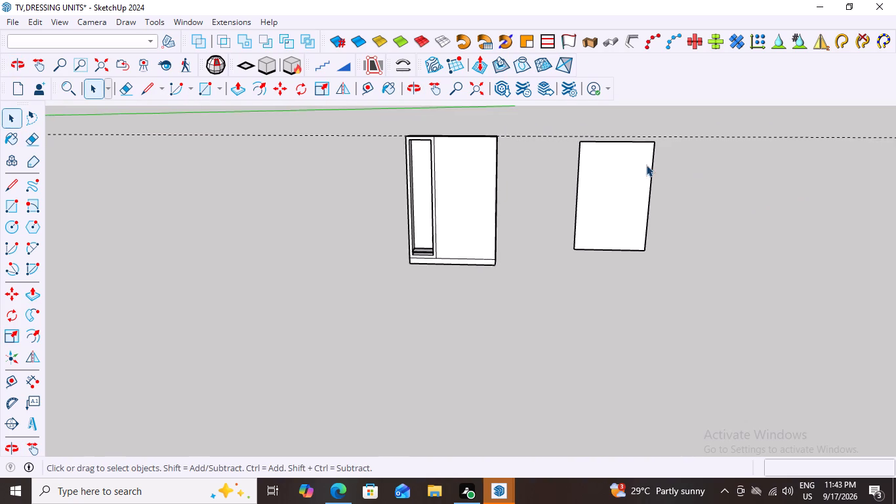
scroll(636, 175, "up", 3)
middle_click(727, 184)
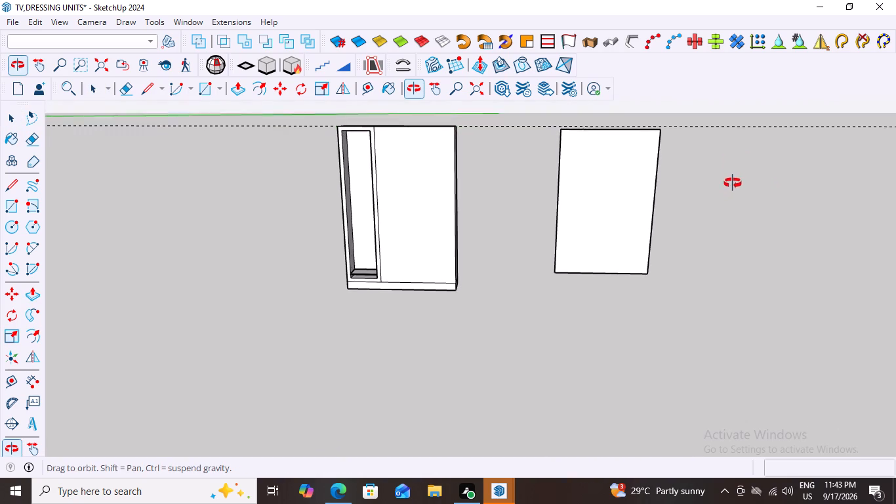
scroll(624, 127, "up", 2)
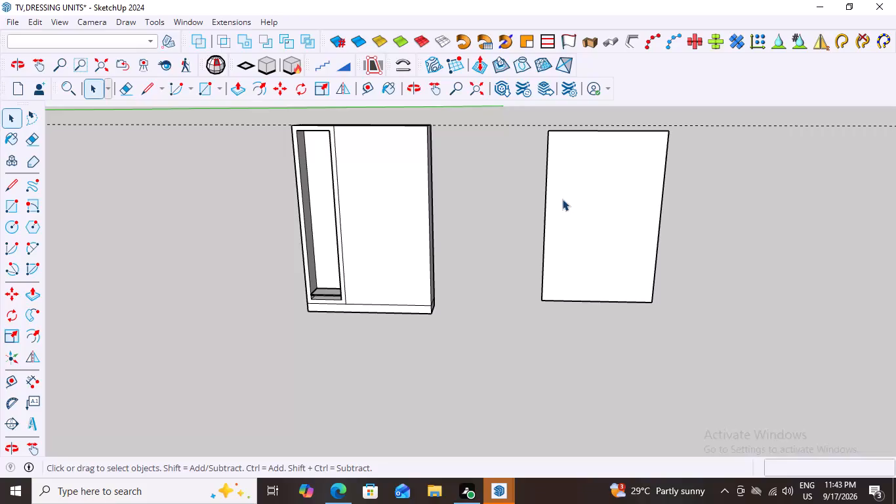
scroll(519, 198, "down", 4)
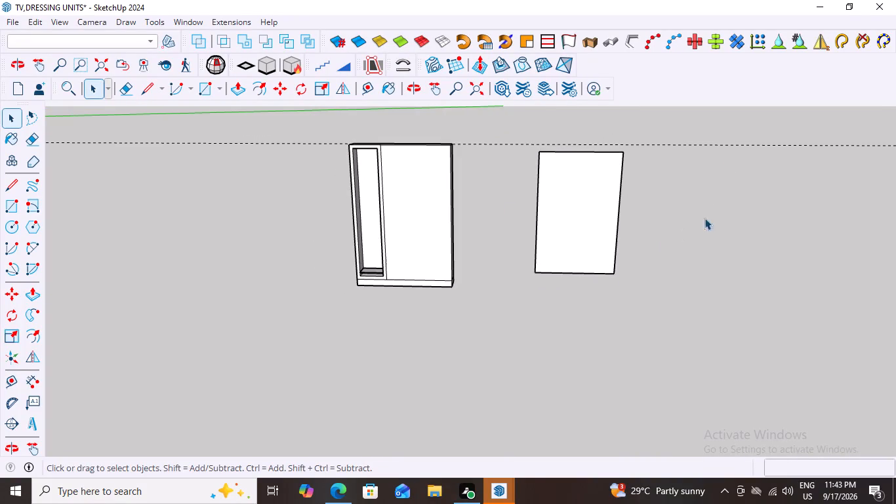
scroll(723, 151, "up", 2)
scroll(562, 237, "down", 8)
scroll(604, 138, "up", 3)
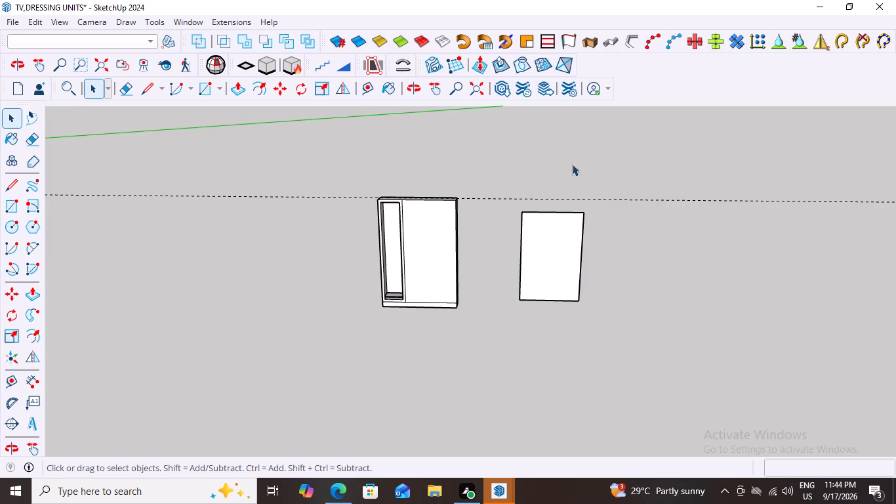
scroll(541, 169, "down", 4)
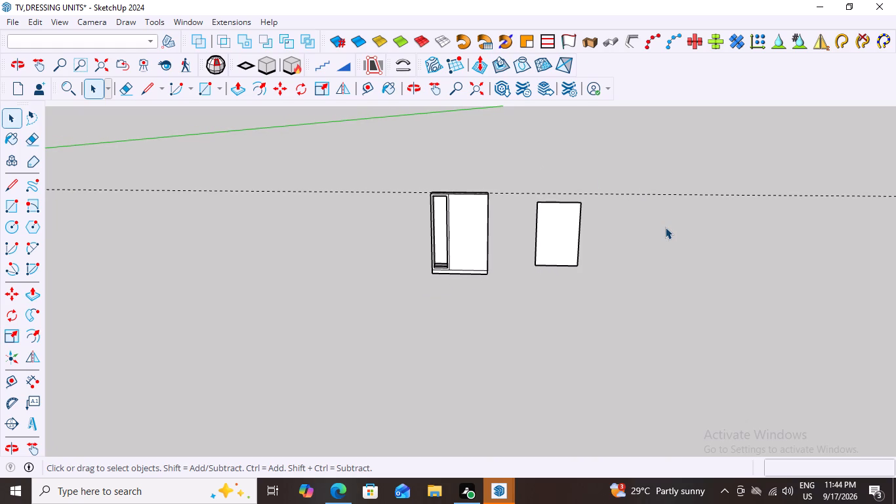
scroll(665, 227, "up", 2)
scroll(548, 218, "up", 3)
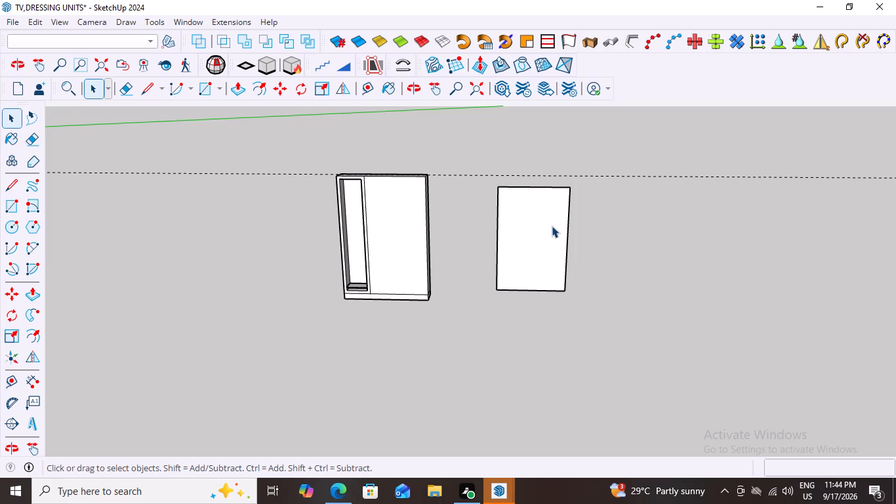
Group the standalone rectangle beside the cabinet, including its face and edges.
scroll(527, 312, "up", 1)
middle_click_drag(580, 309, 604, 318)
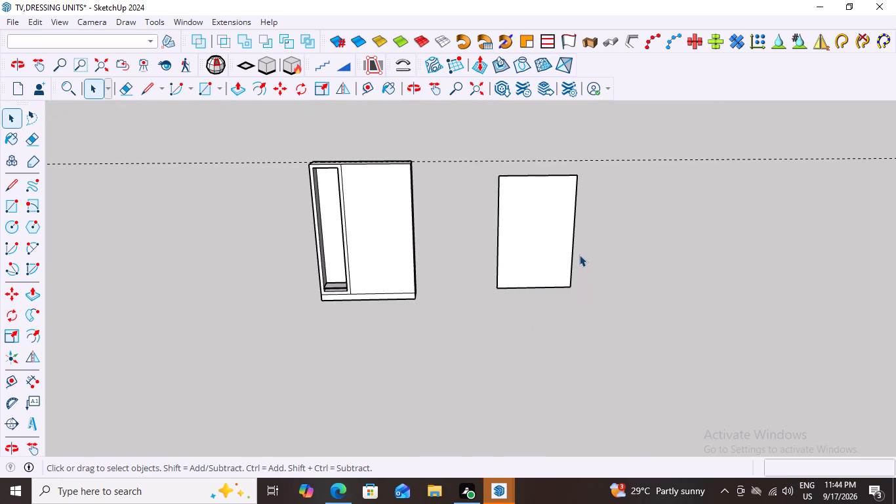
scroll(579, 232, "up", 1)
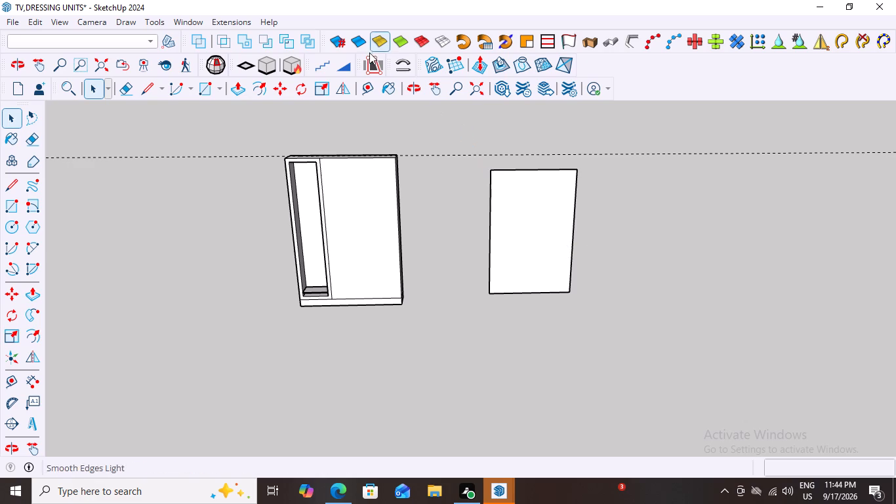
scroll(563, 281, "up", 1)
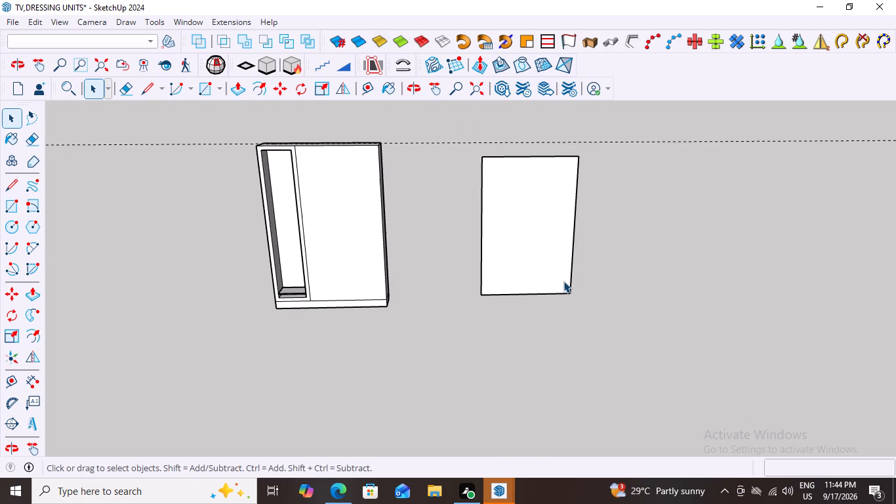
scroll(563, 281, "down", 2)
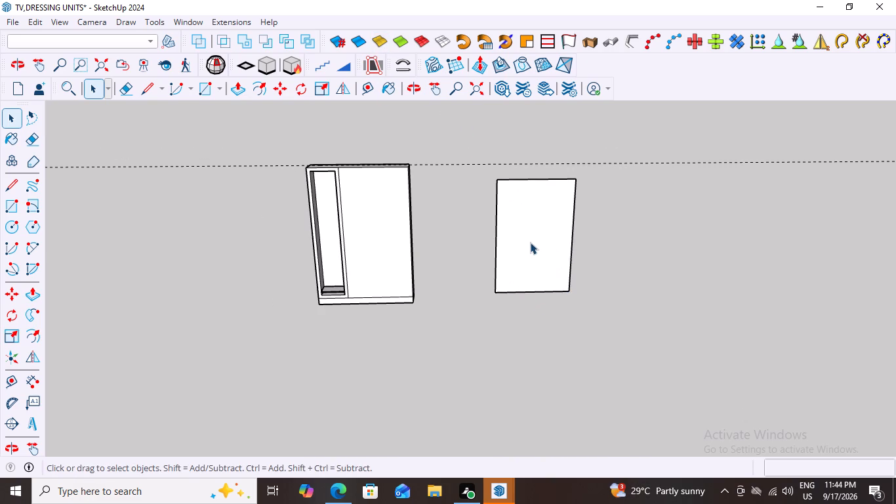
double_click(530, 242)
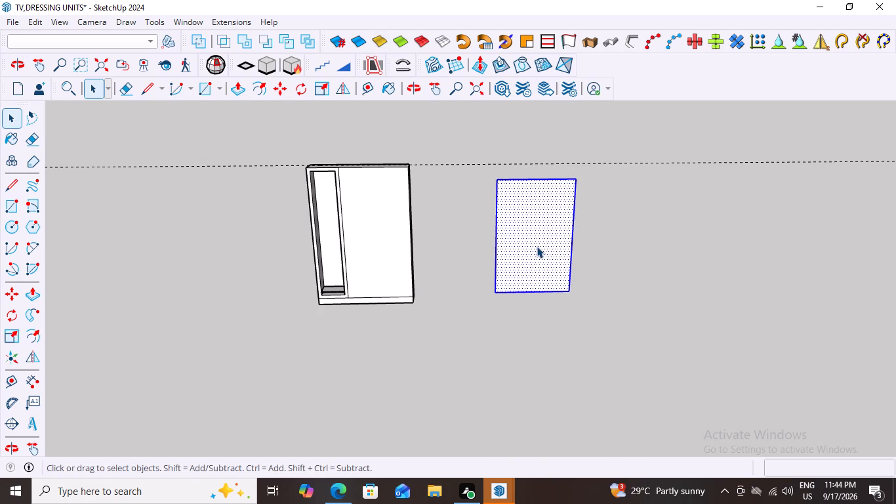
middle_click_drag(531, 232, 604, 273)
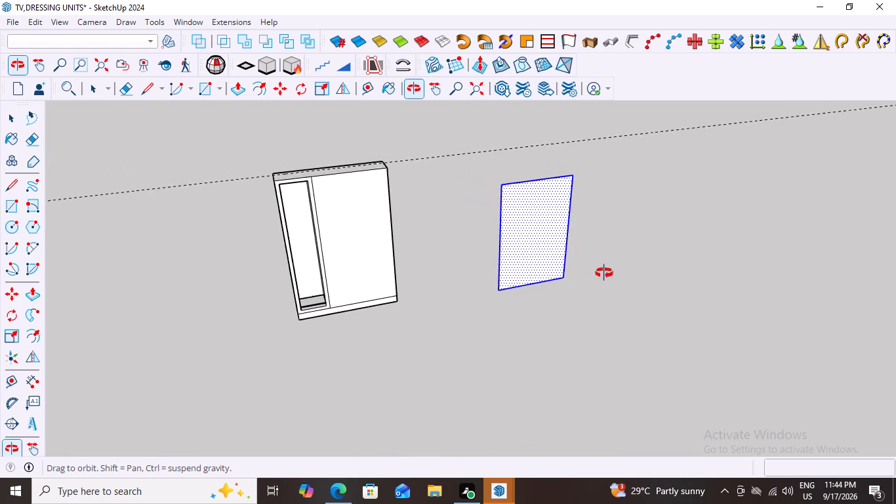
middle_click_drag(604, 273, 518, 243)
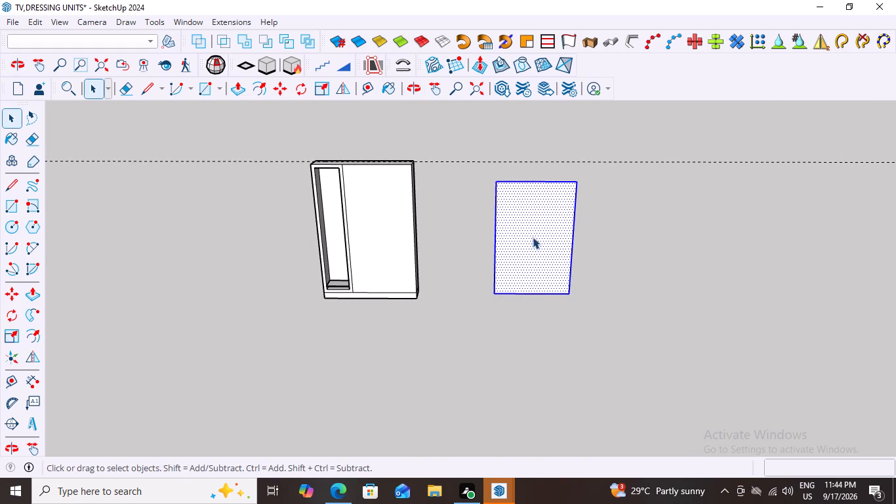
left_click(609, 197)
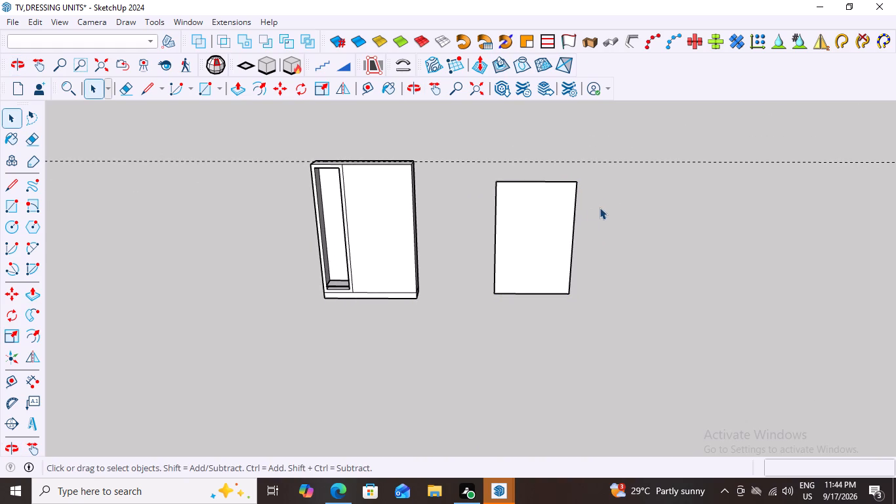
triple_click(535, 231)
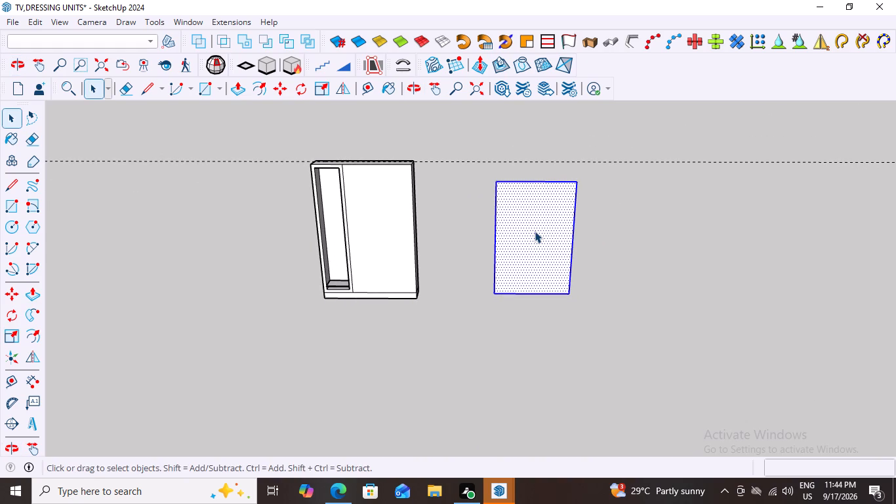
right_click(535, 231)
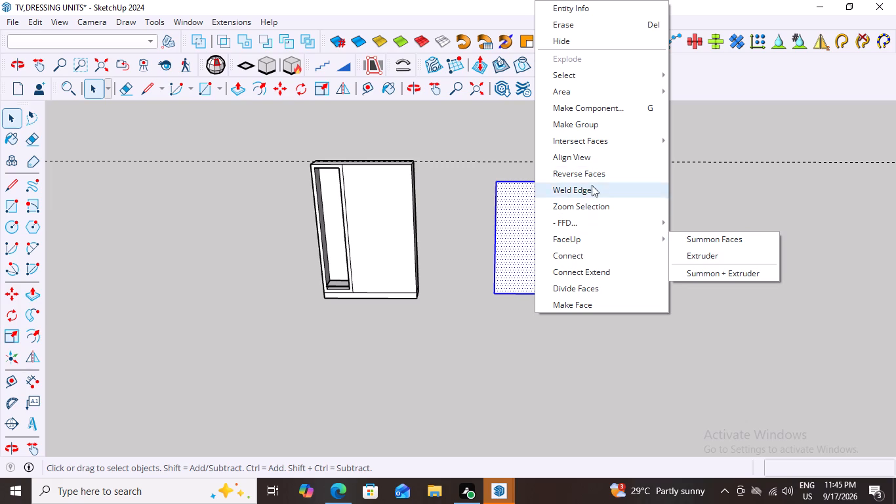
left_click(574, 123)
Open the new rectangle group for editing with nothing inside it selected.
middle_click_drag(605, 248, 621, 225)
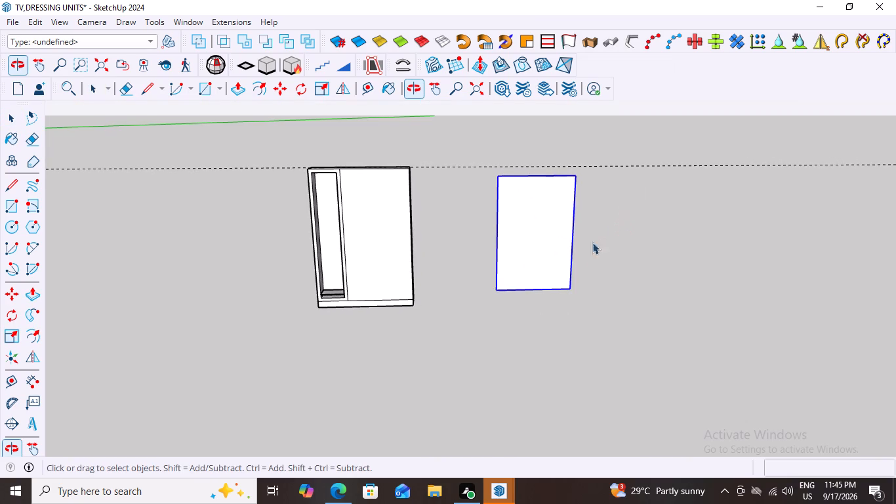
scroll(518, 265, "up", 1)
key("space")
left_click(510, 251)
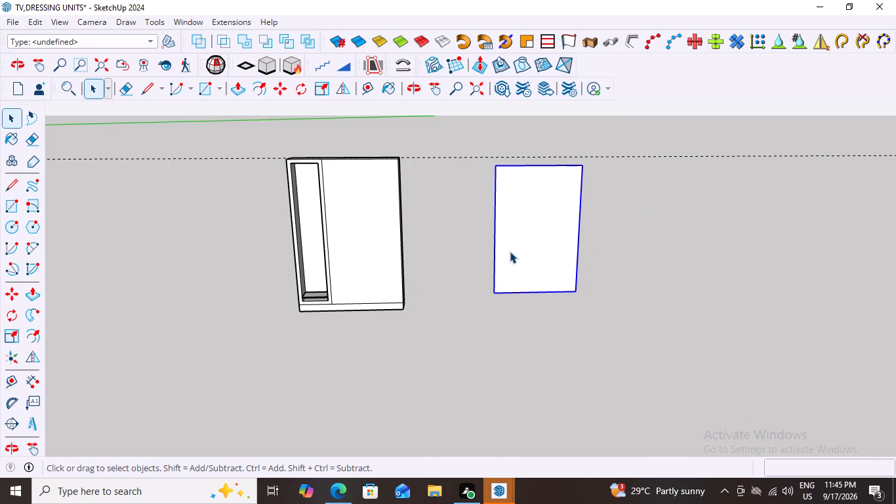
double_click(510, 251)
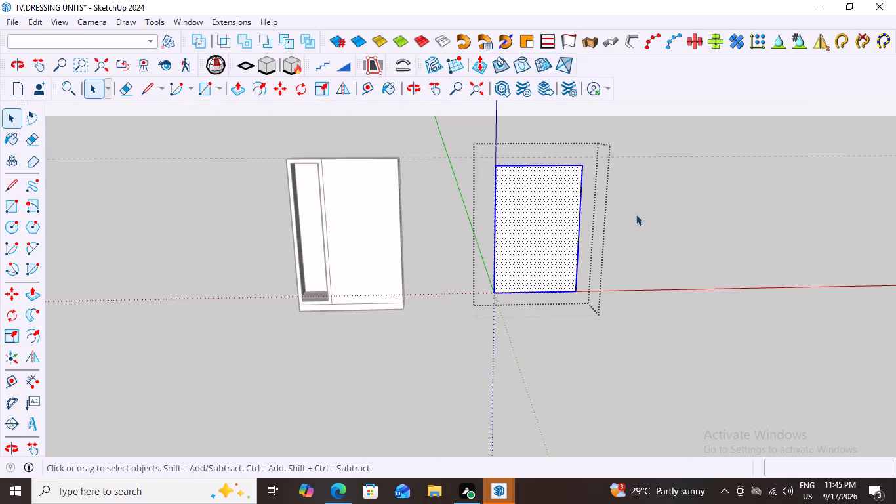
left_click(646, 213)
double_click(537, 249)
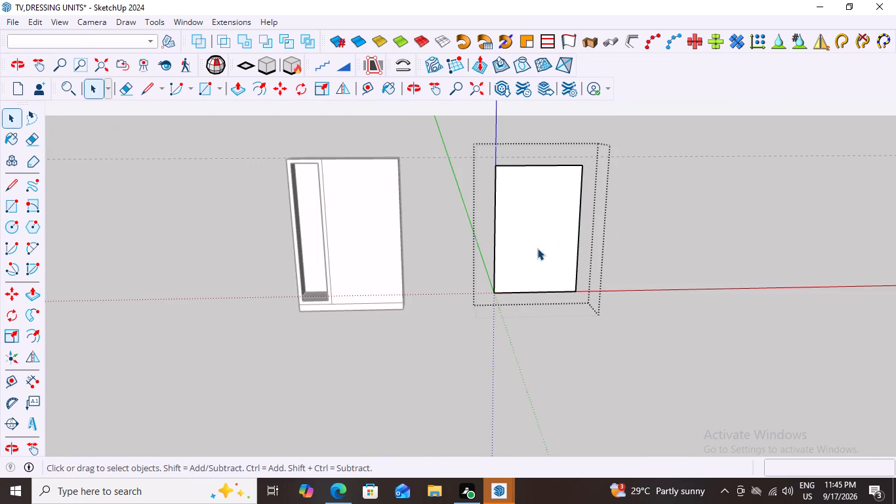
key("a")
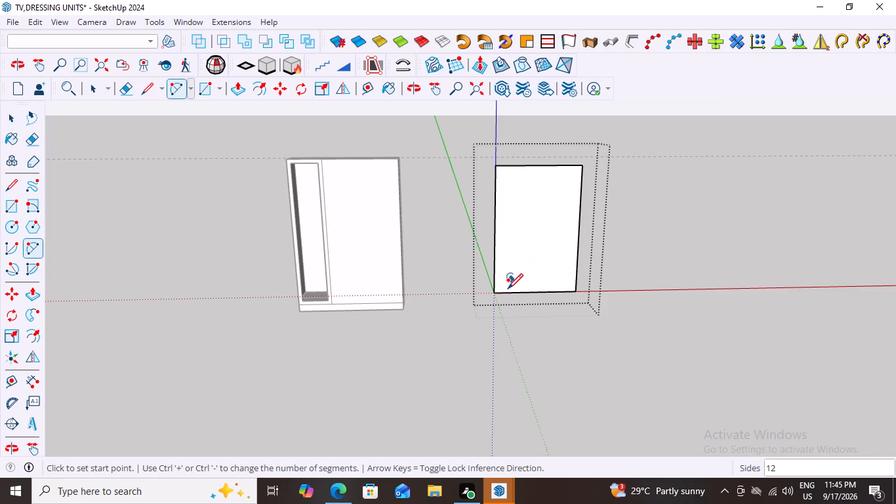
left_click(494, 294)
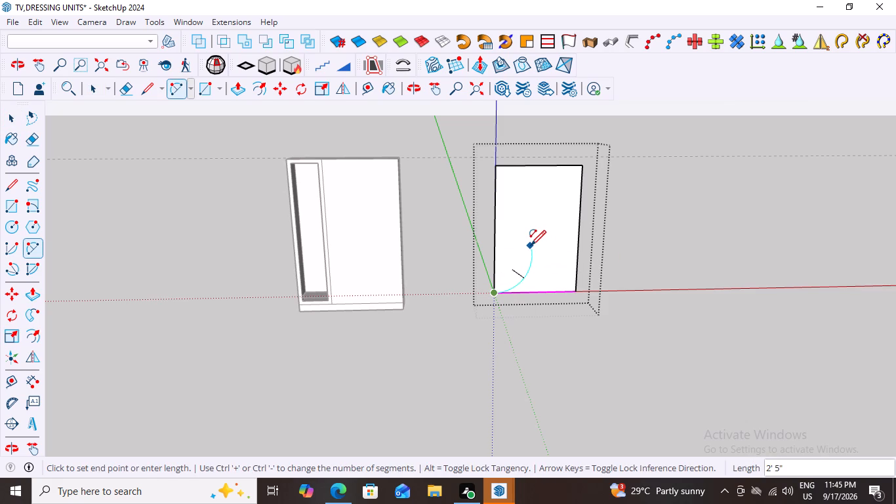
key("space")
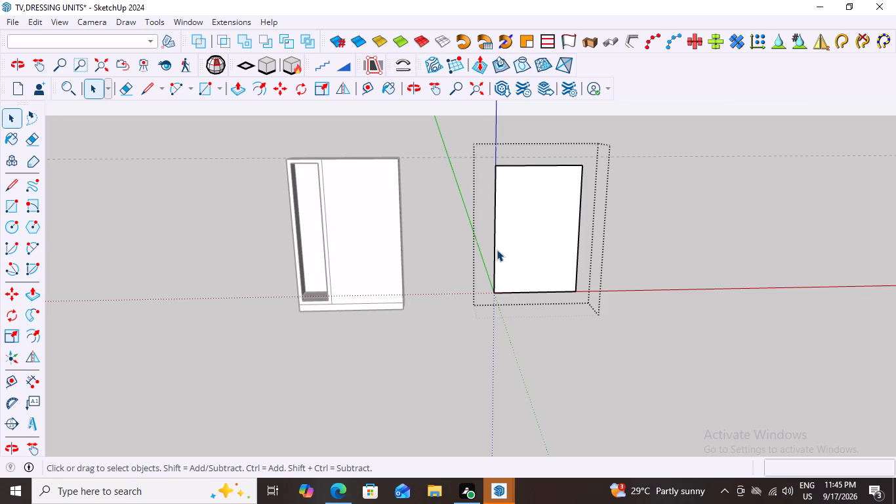
Draw a two-point arc from the rectangle's lower-left corner to the face's middle, about 3' long with a bulge of about 7".
key("a")
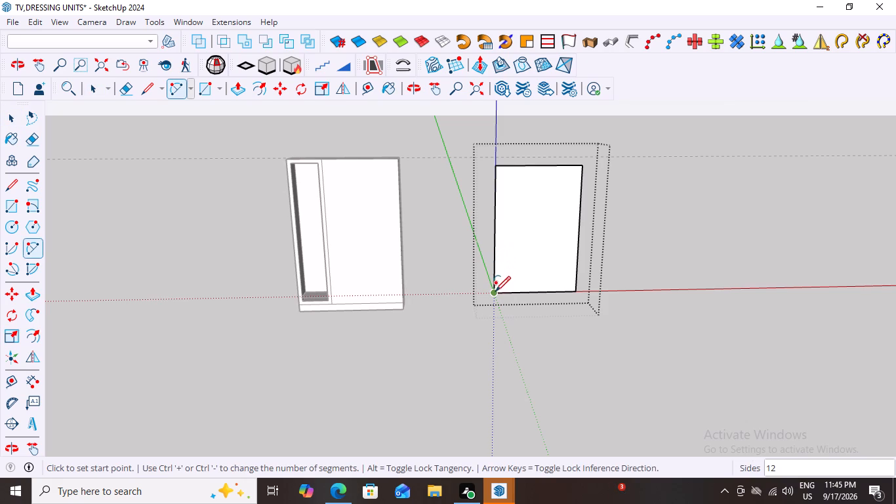
left_click(494, 293)
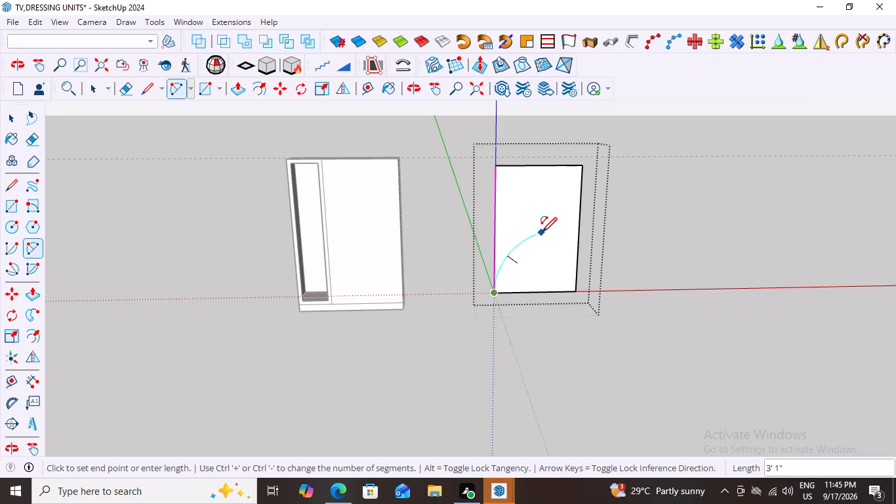
left_click(542, 237)
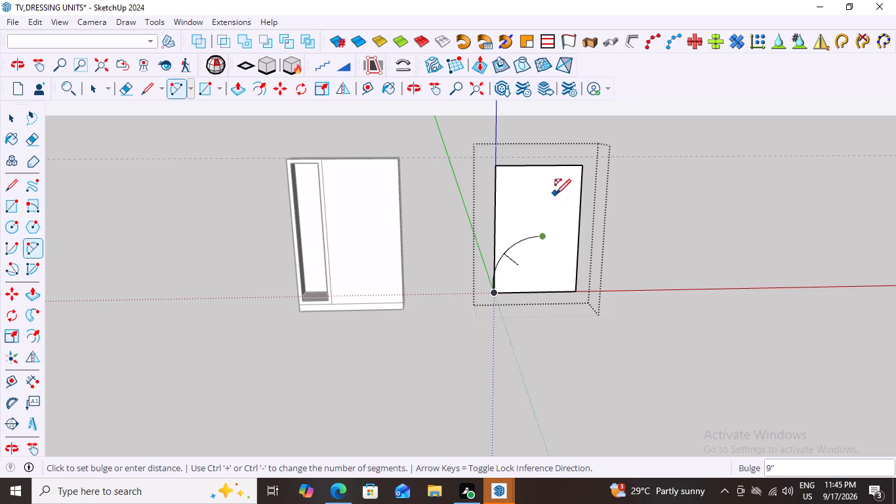
left_click(558, 197)
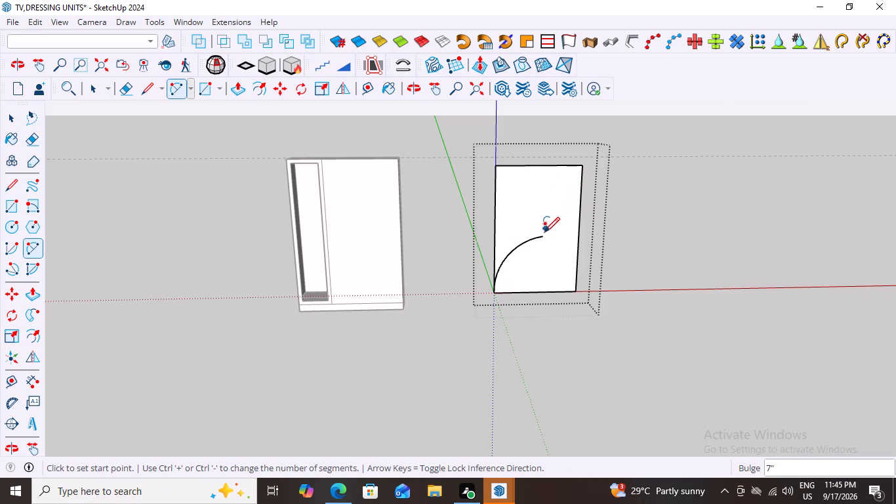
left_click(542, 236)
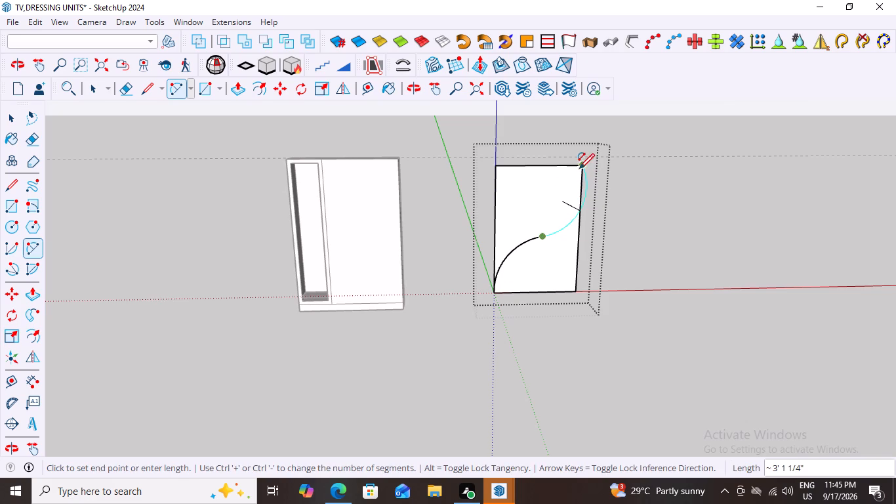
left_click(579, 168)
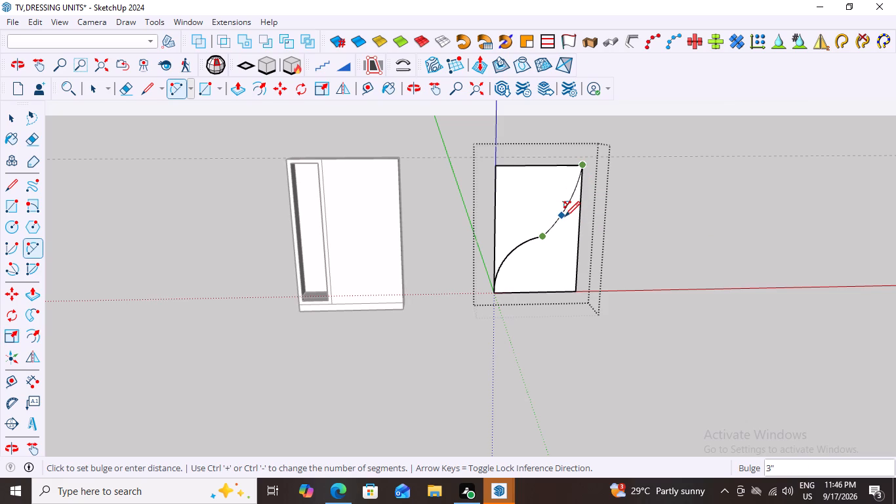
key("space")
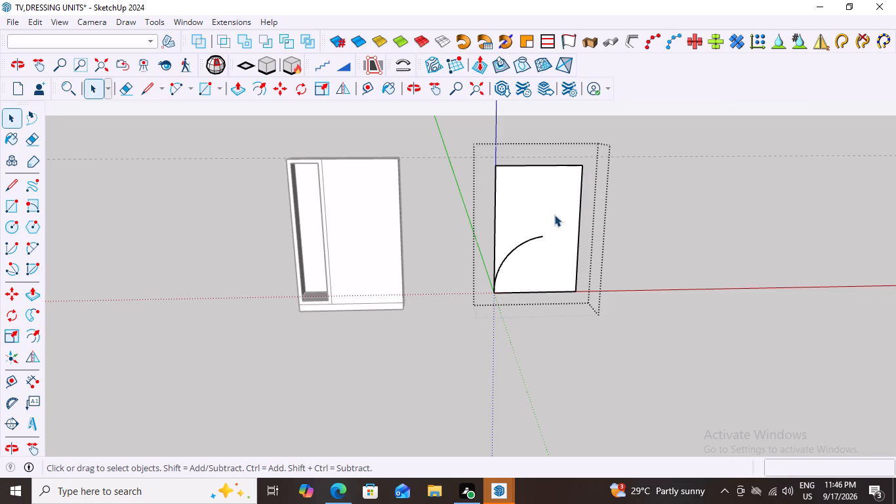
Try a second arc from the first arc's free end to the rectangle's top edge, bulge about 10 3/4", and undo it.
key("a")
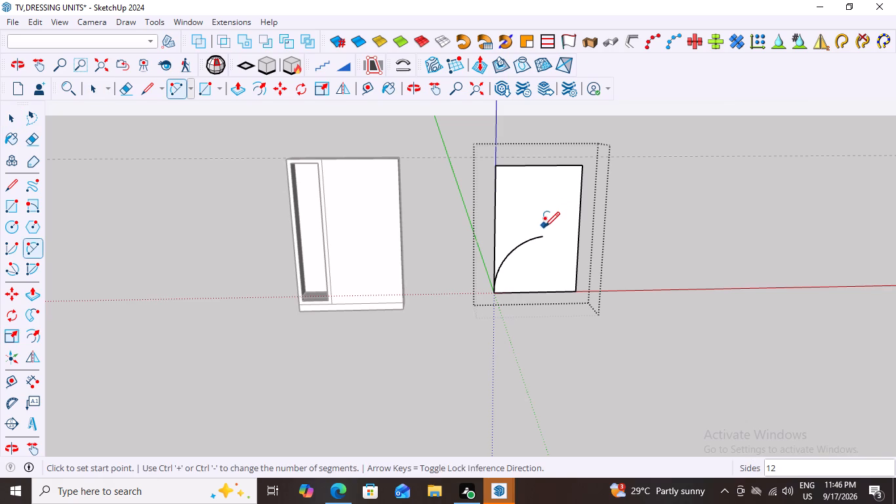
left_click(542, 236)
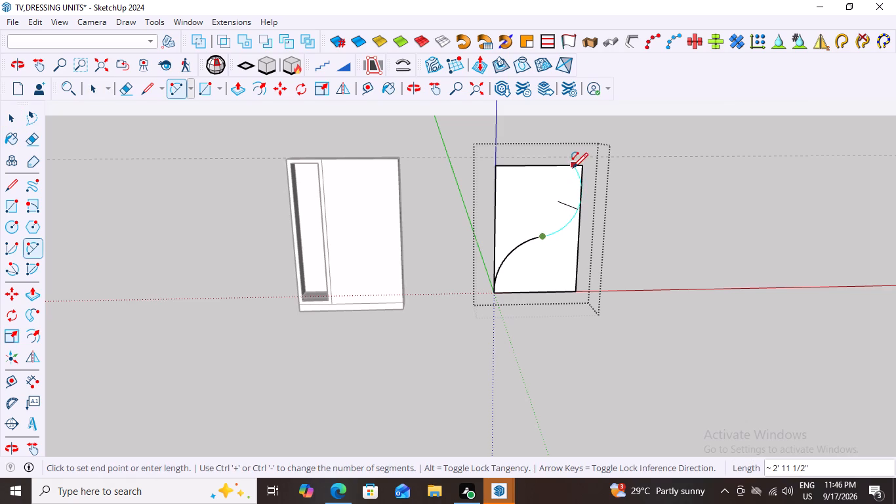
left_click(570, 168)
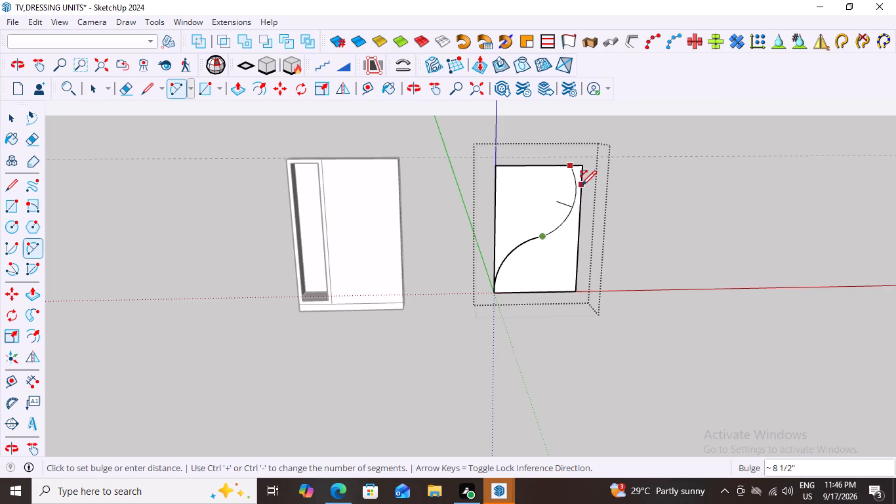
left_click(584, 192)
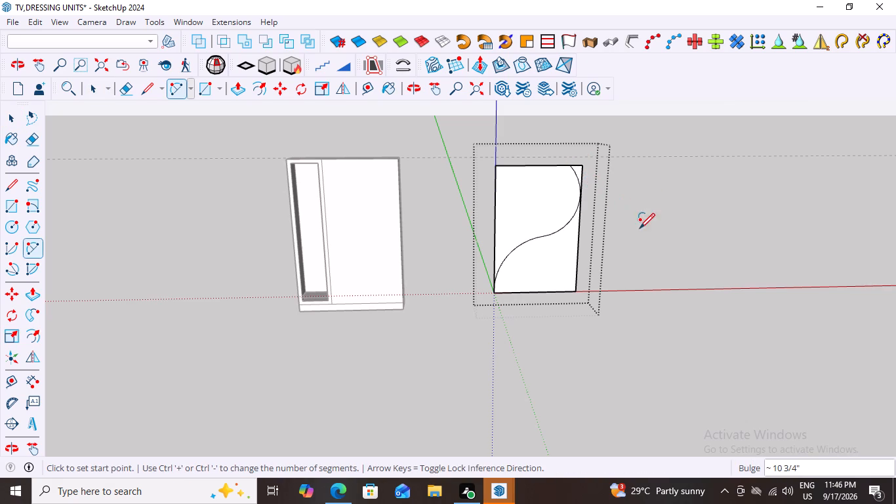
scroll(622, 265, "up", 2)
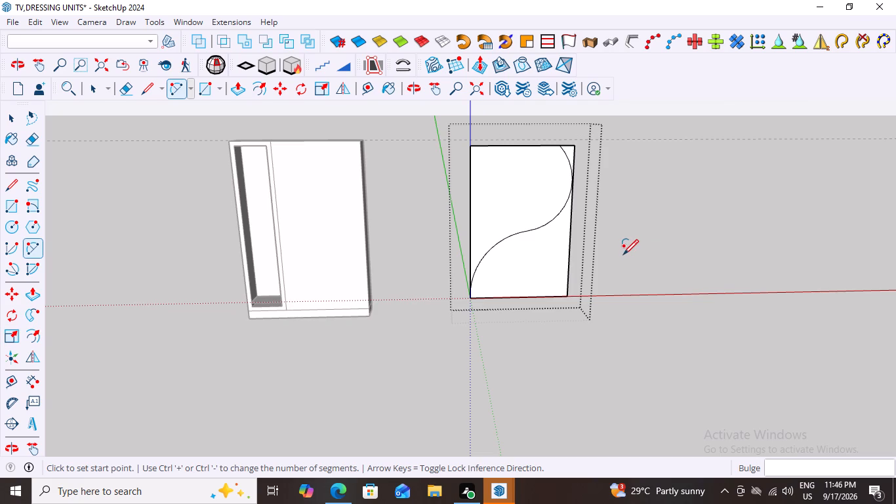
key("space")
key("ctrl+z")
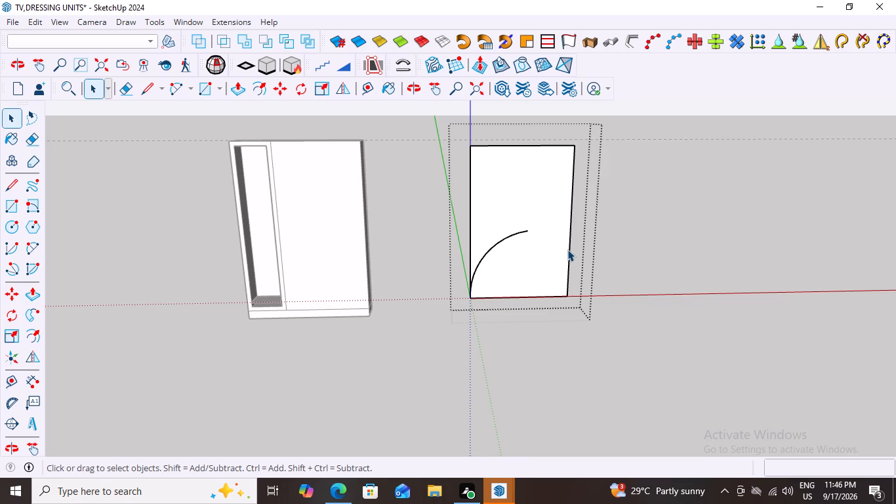
Draw an arc from the rectangle's upper-right corner to the first arc's free end, with a bulge of about 4 1/2".
key("a")
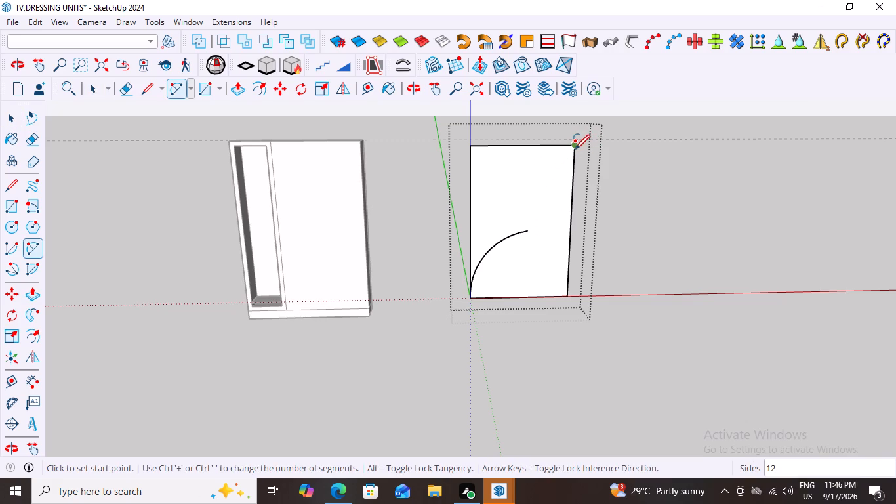
left_click(573, 147)
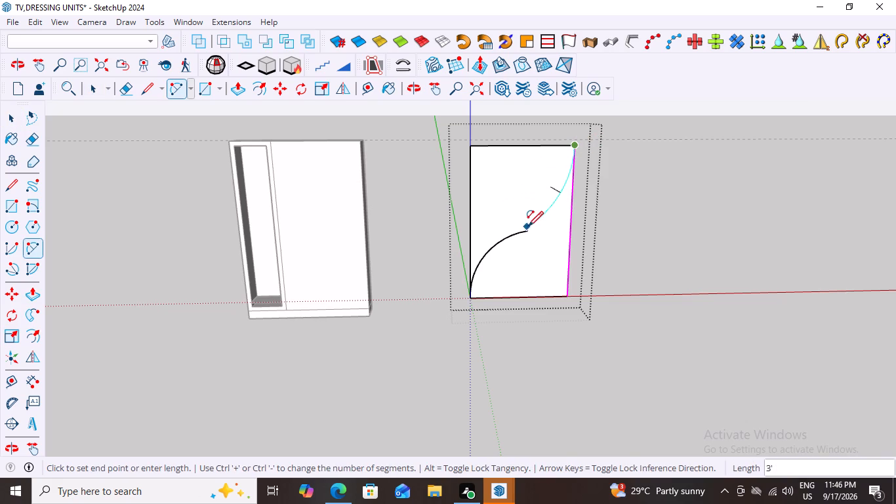
left_click(530, 228)
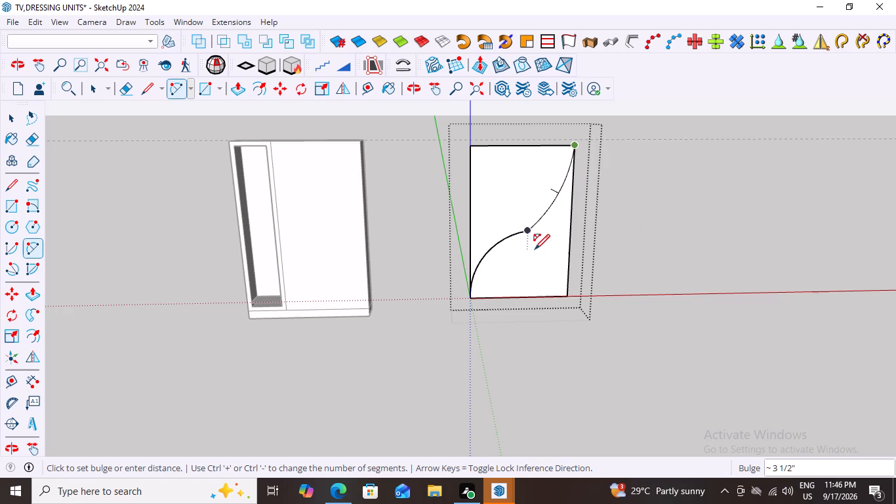
left_click(577, 172)
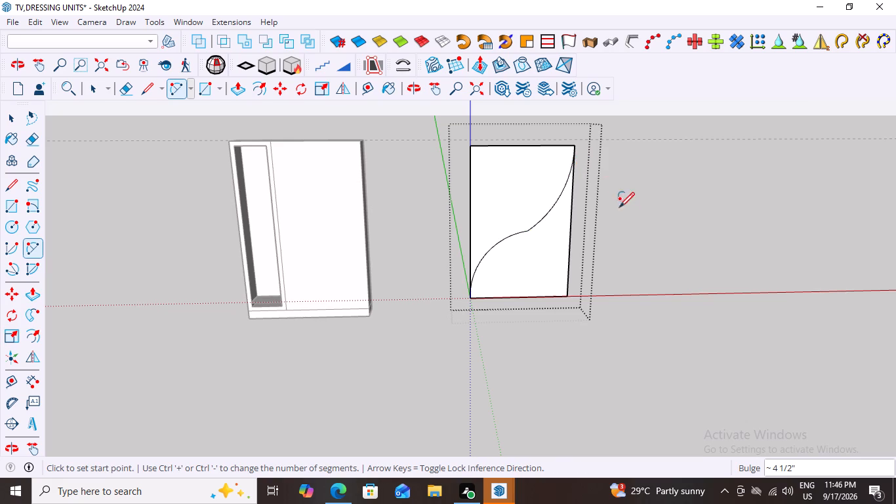
Undo both arcs of the S-shaped curve on the rectangle.
scroll(589, 267, "up", 1)
key("Escape")
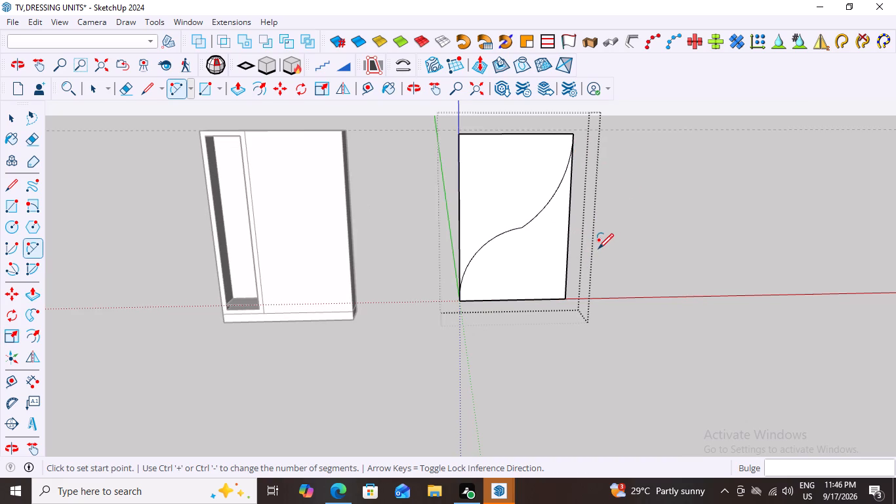
key("space")
key("ctrl+z")
key("ctrl+z")
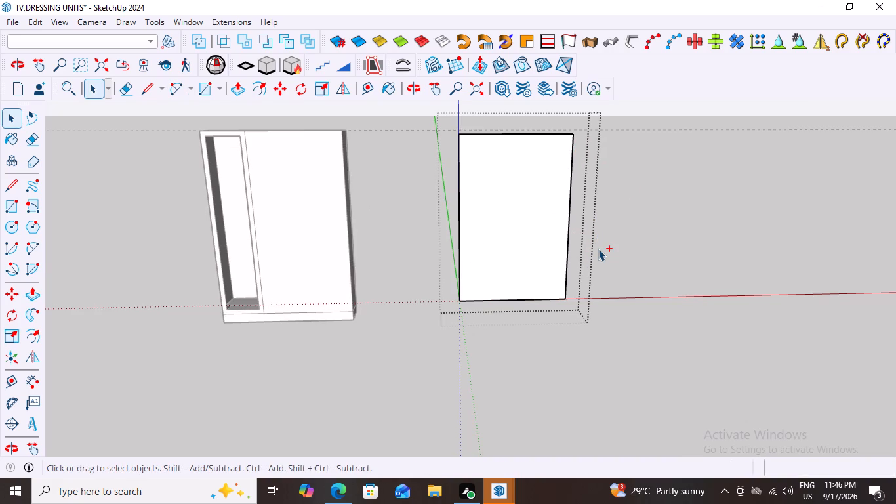
Draw a two-point arc from the rectangle's upper-right corner to the face's middle, about 2' 10" long with a 6" bulge.
key("a")
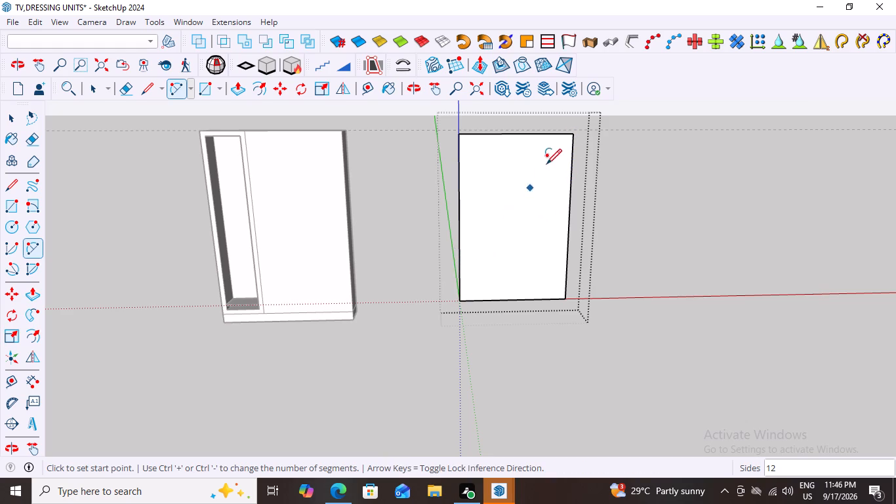
left_click(571, 136)
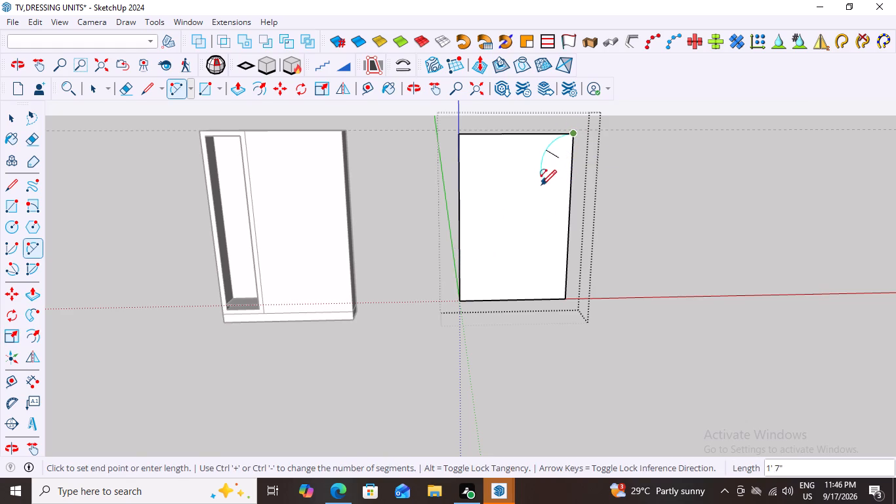
left_click(512, 212)
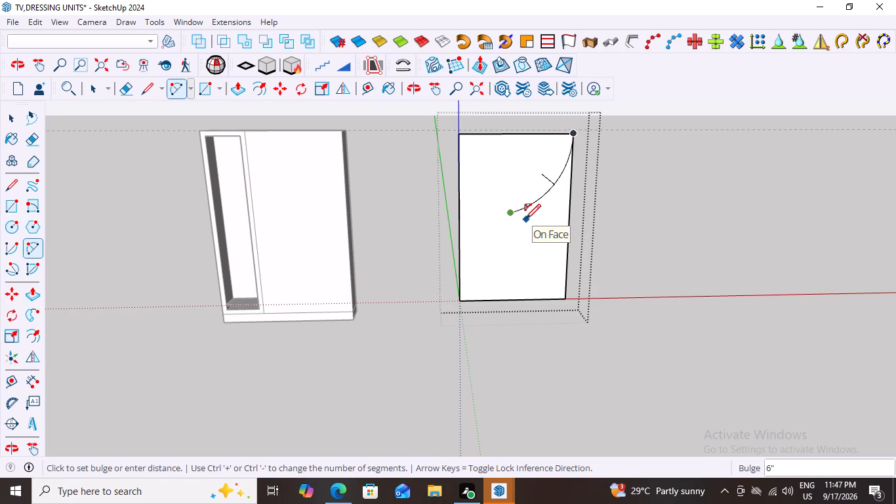
left_click(525, 219)
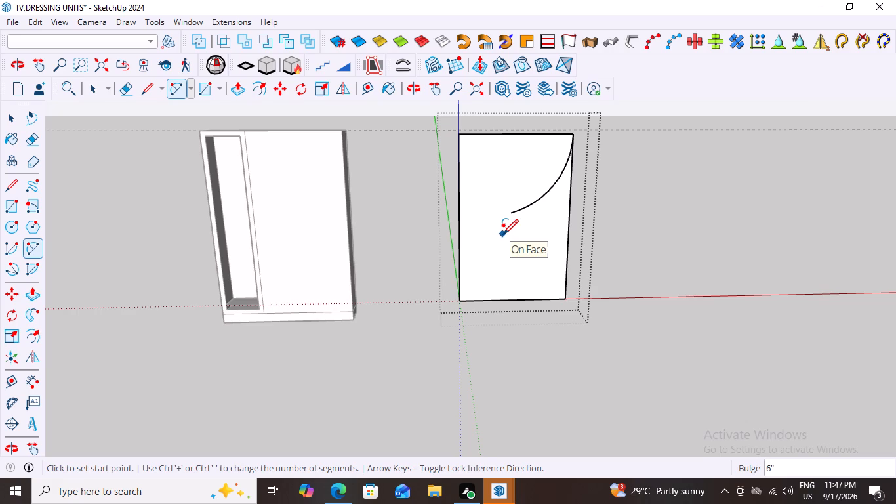
Draw an arc from the rectangle's lower-left corner to the first arc's free end, bulge about 6 1/4", and close the group.
key("a")
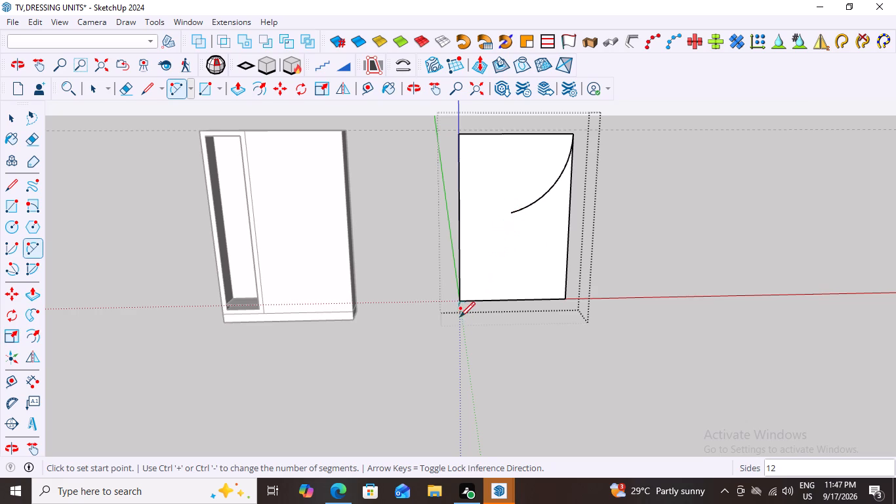
left_click(460, 299)
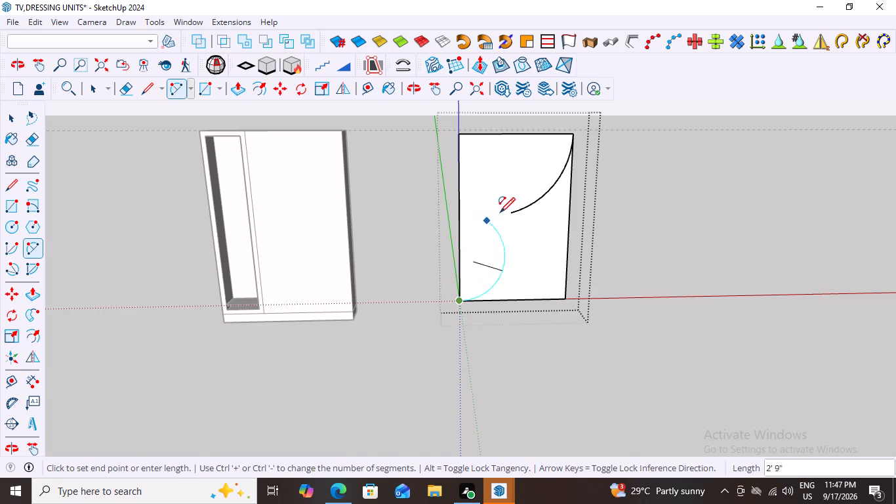
left_click(512, 213)
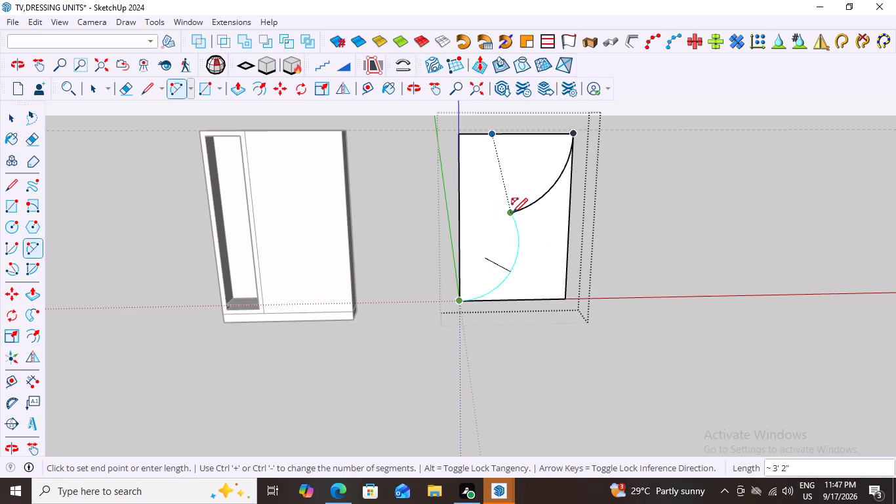
left_click(501, 177)
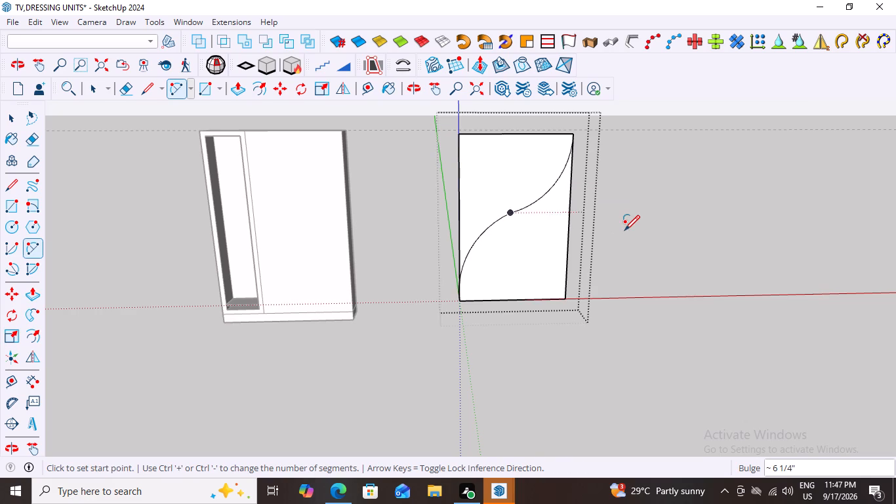
key("space")
left_click(651, 239)
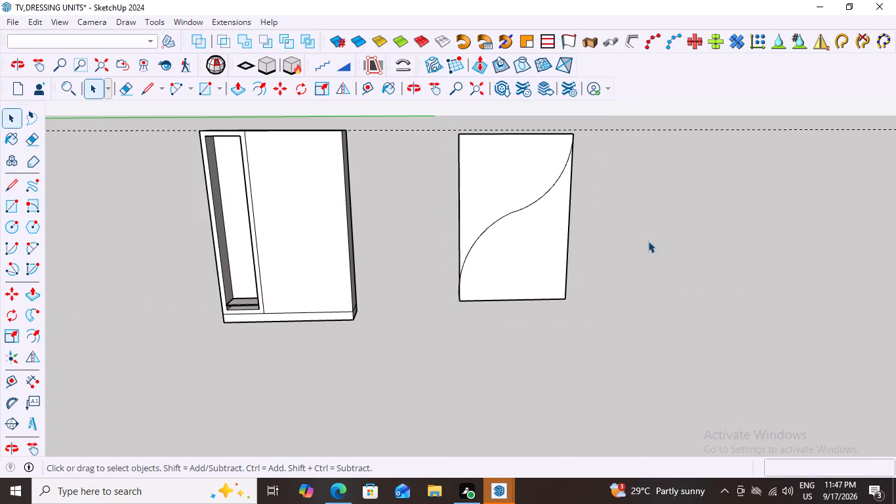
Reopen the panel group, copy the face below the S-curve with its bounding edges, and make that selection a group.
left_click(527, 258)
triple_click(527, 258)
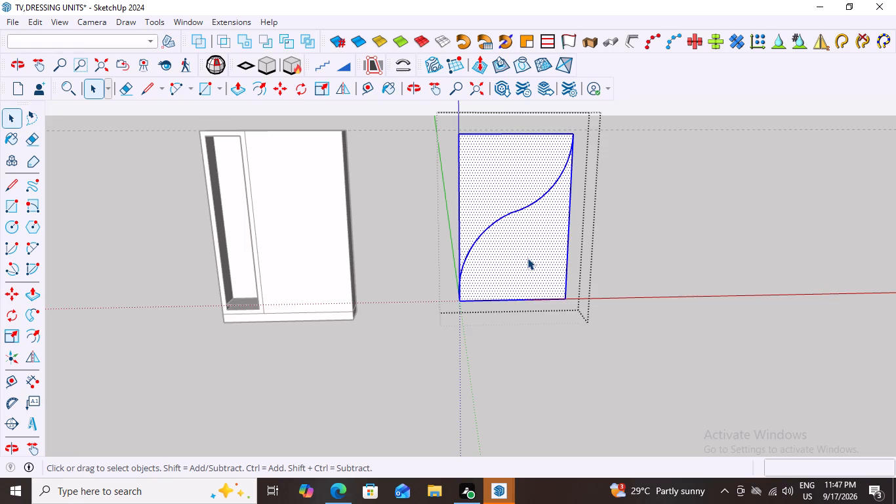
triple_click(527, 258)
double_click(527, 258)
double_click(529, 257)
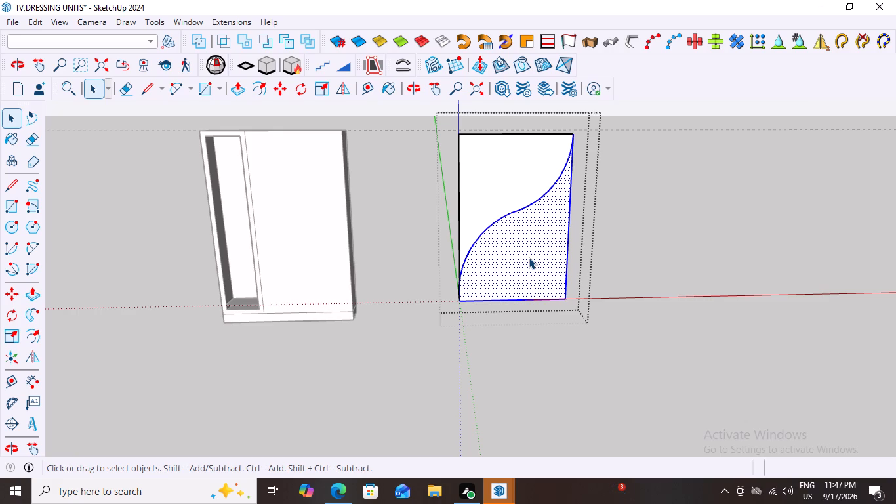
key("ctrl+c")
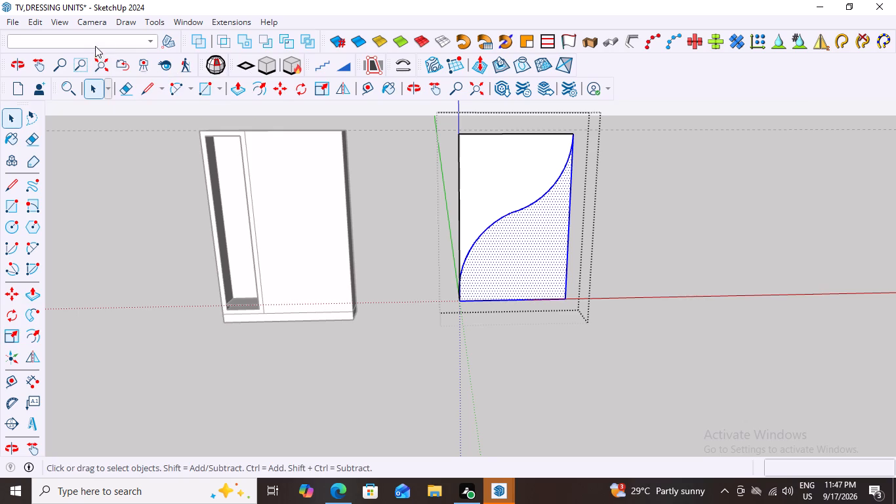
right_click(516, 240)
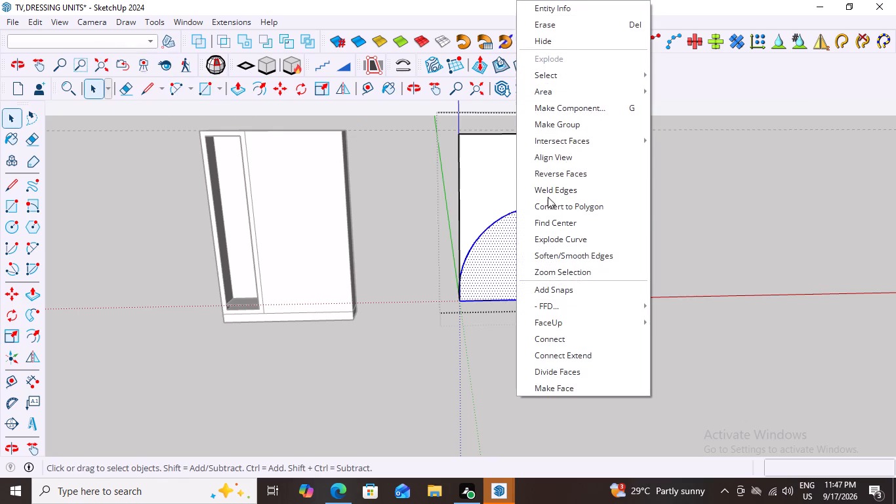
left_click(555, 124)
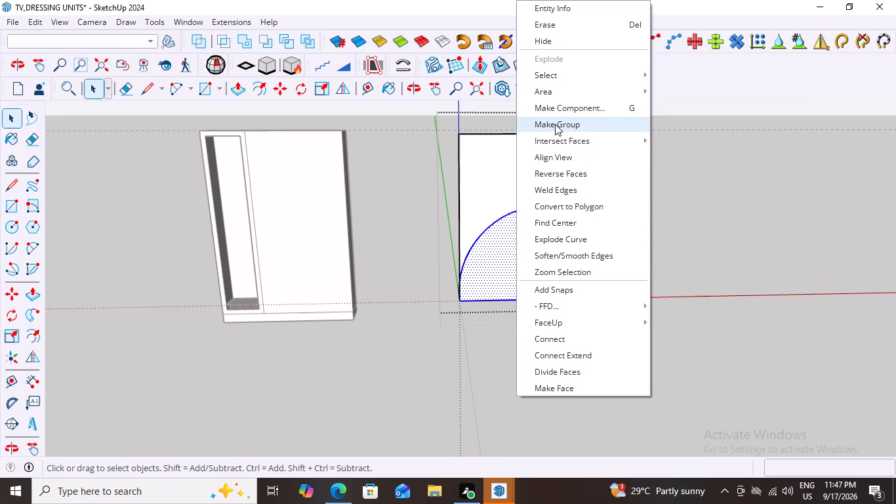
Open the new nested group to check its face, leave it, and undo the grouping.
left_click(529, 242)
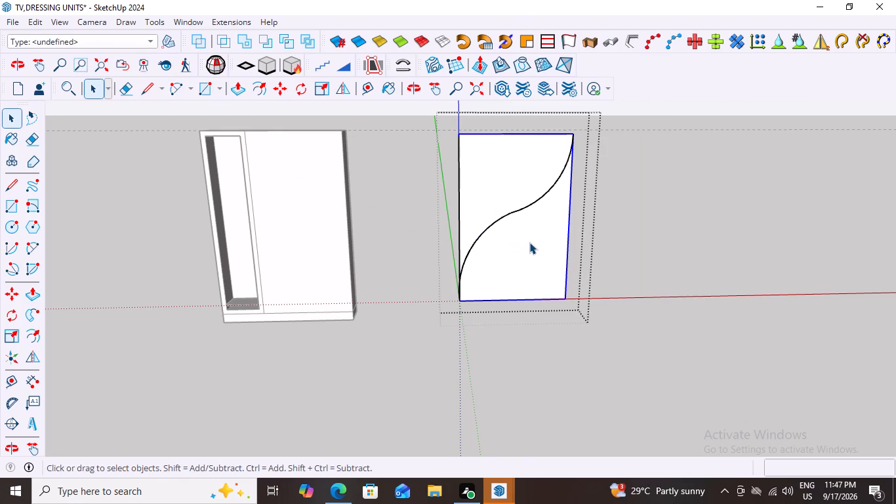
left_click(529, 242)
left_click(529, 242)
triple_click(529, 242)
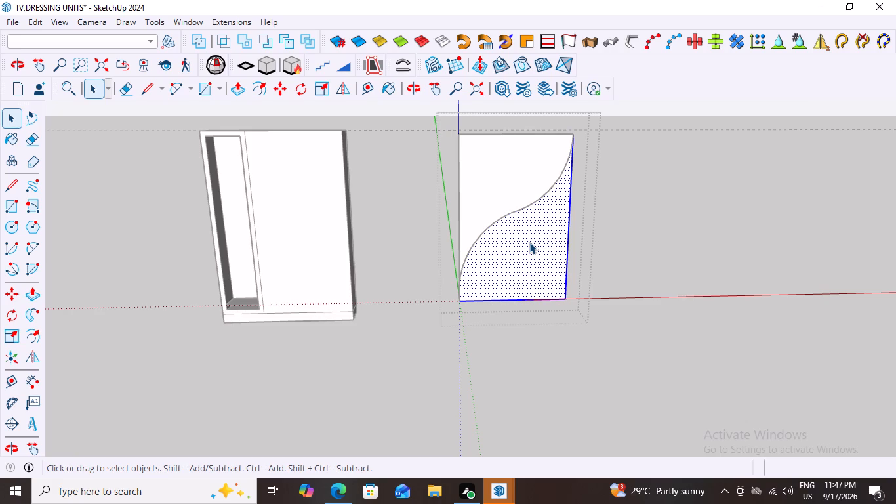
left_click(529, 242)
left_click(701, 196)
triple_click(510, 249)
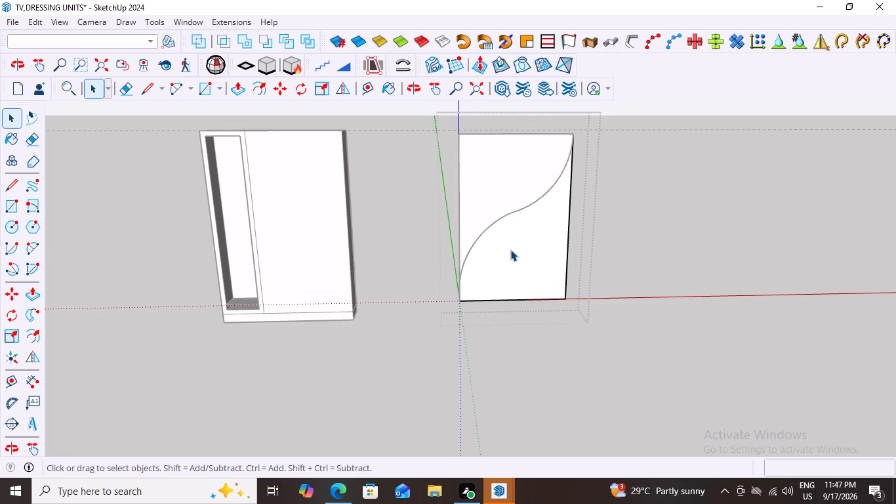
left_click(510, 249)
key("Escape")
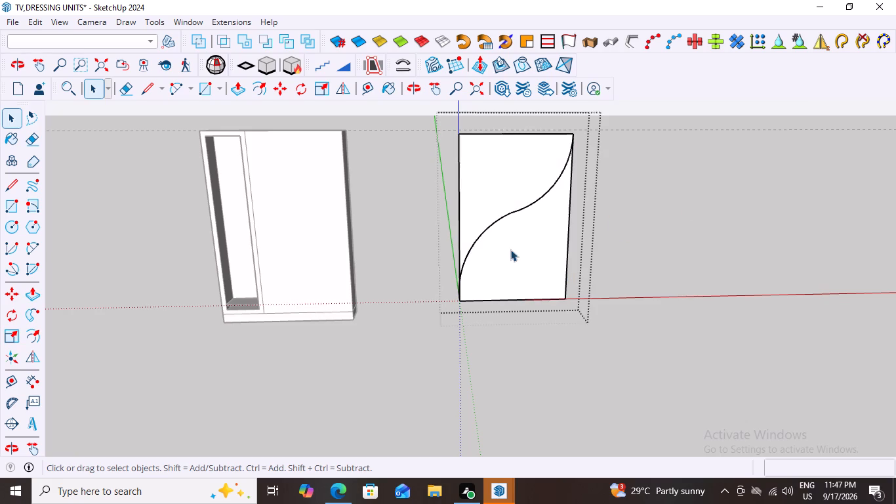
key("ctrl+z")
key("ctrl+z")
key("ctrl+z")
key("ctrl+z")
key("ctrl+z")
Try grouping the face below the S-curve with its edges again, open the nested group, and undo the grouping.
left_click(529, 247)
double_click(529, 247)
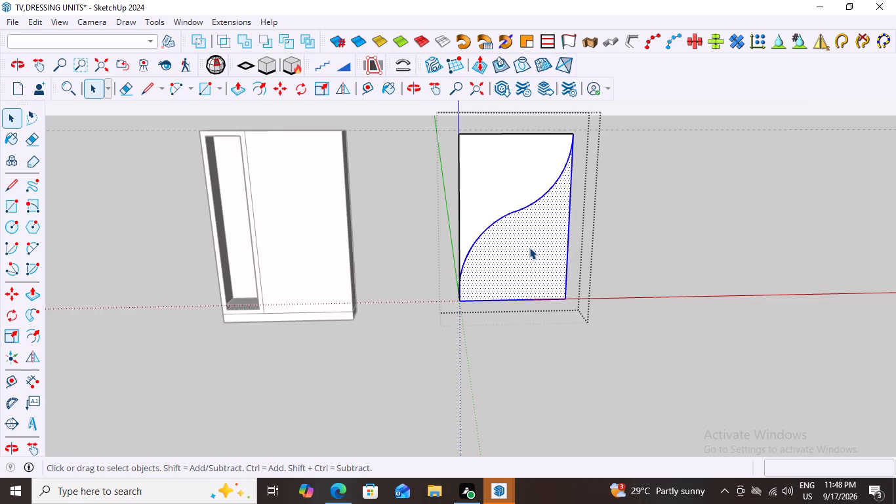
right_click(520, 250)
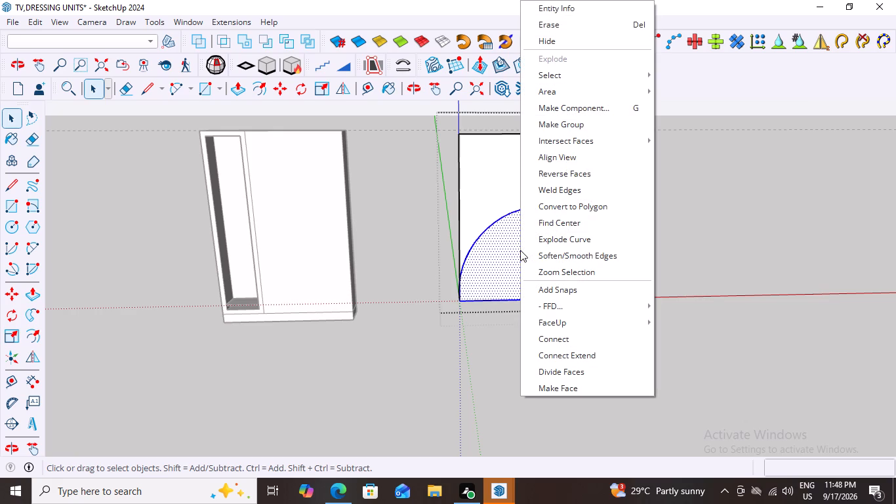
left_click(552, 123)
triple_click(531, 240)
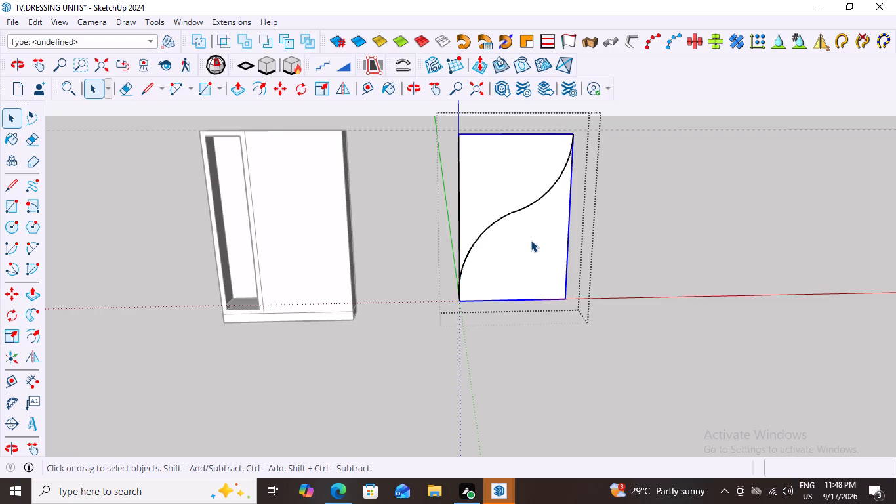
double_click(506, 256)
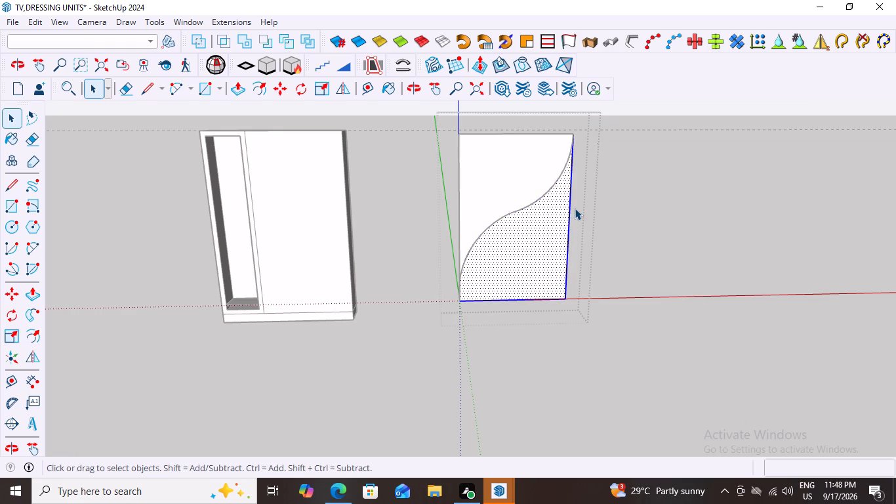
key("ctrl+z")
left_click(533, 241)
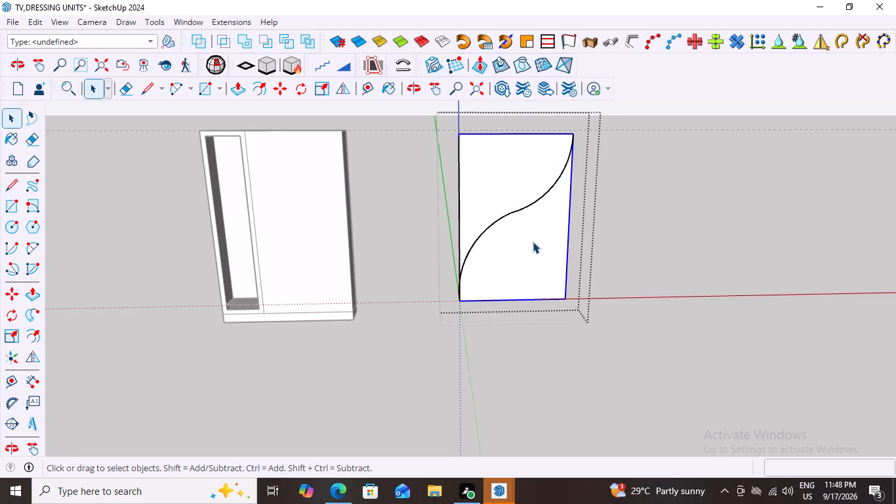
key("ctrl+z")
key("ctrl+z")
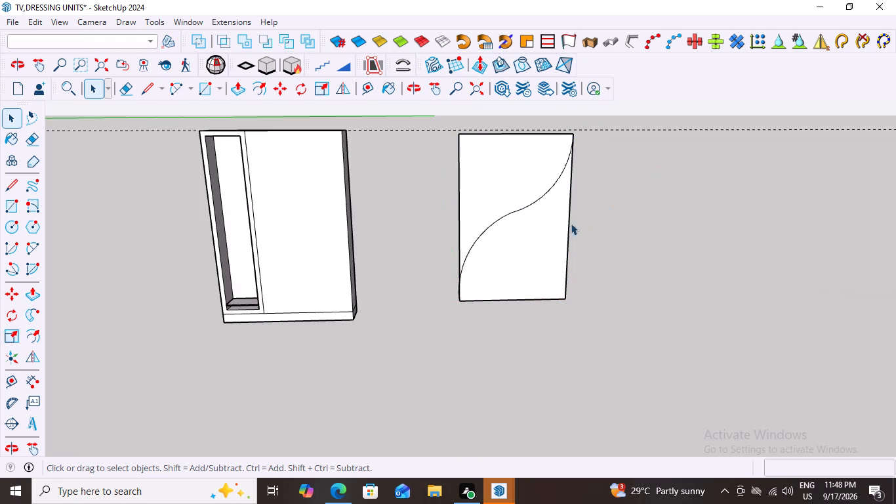
Inside the panel group, copy the face below the S-curve with its bounding edges and paste it in place.
left_click(529, 238)
double_click(529, 238)
triple_click(529, 238)
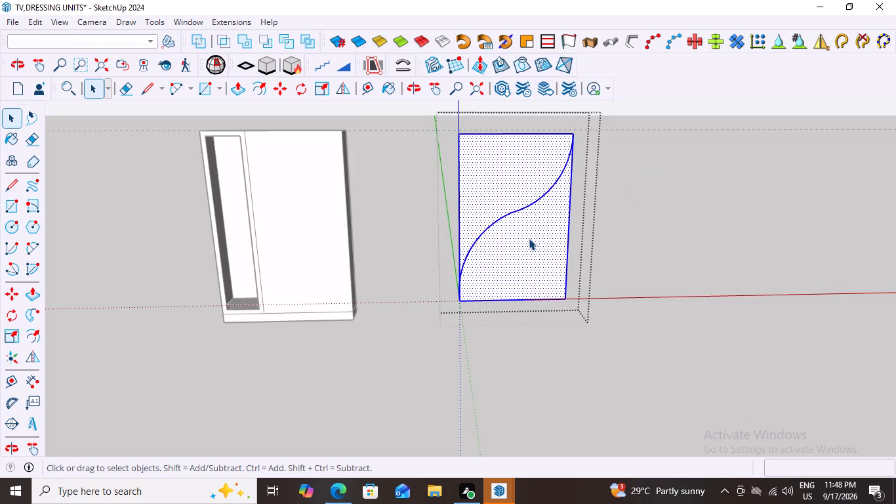
double_click(529, 238)
double_click(529, 243)
left_click(533, 247)
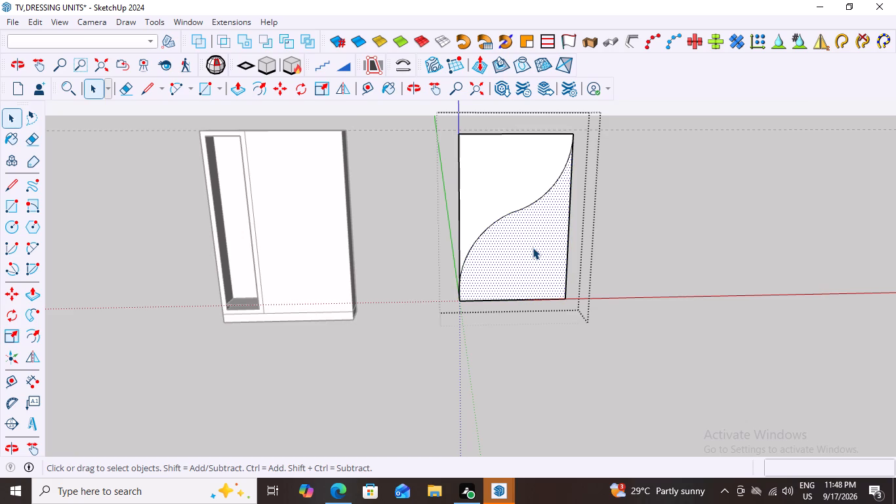
left_click(533, 247)
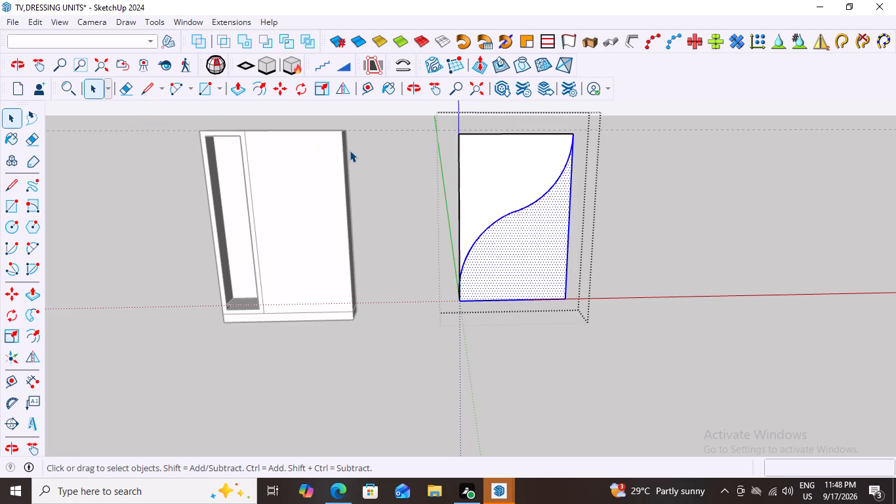
key("ctrl+c")
left_click(39, 20)
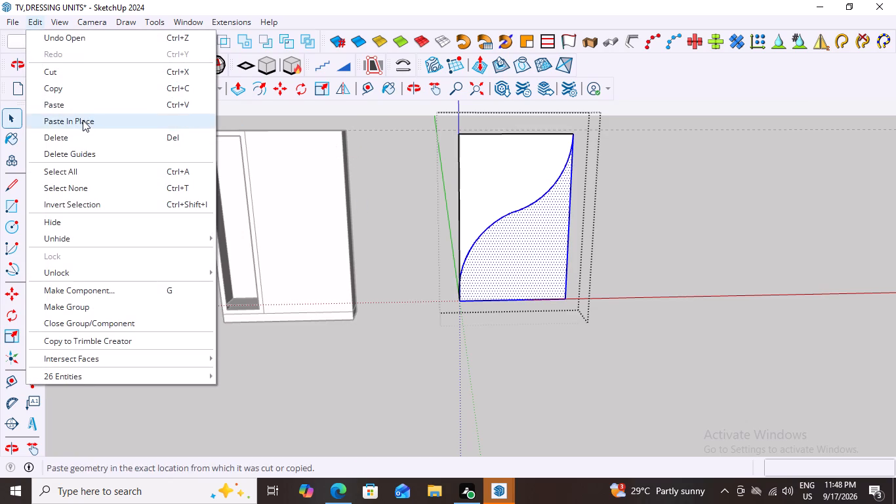
left_click(83, 120)
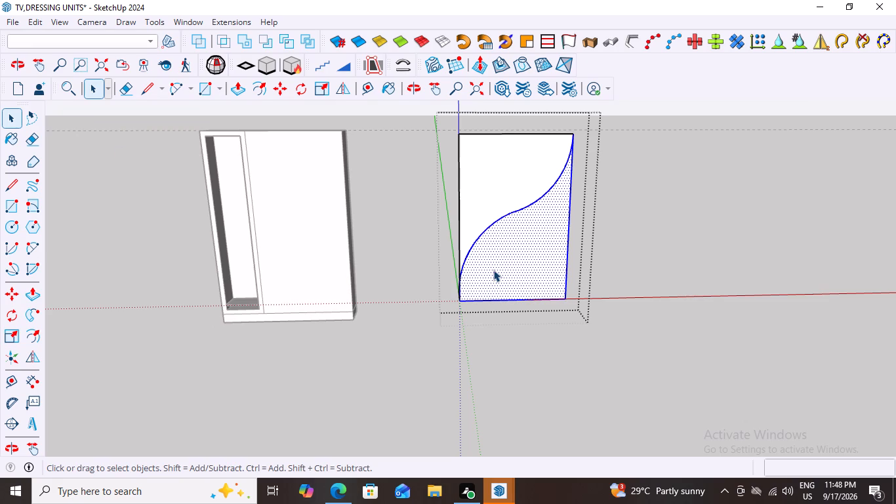
Move a copy of the selected piece below the S-curve about 6' 5" out in front of the panel and leave the group.
key("m")
left_click(565, 298)
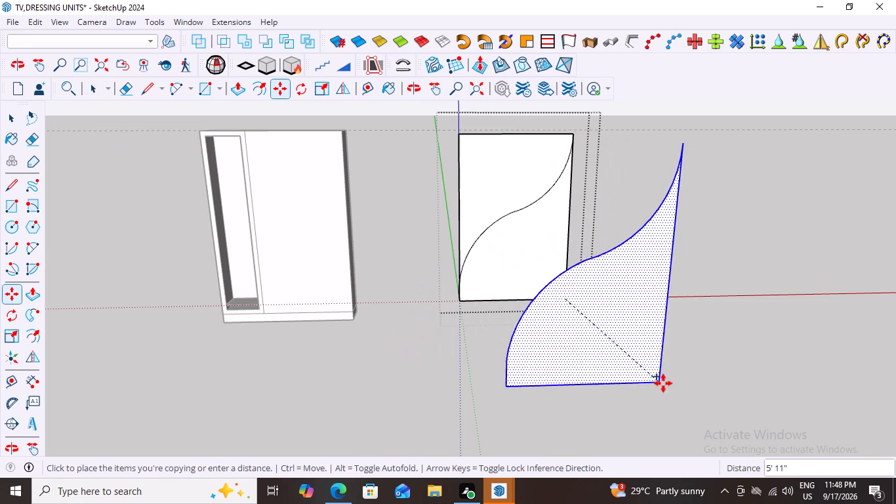
scroll(650, 374, "down", 6)
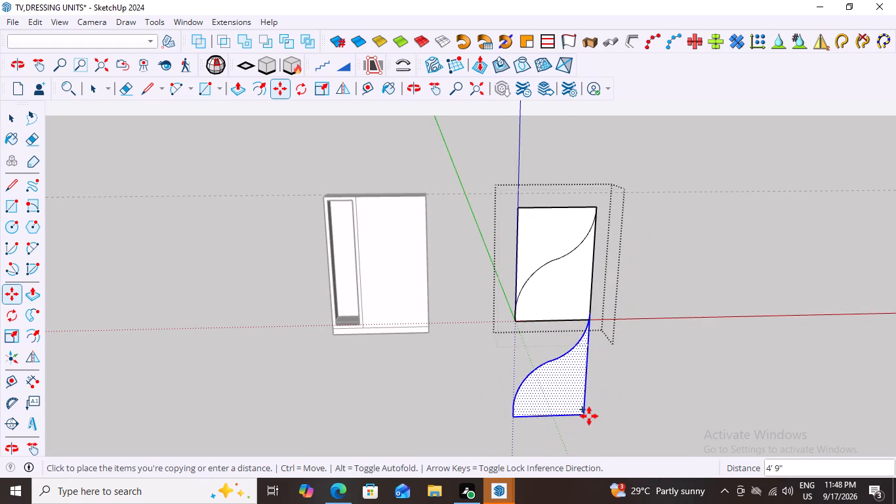
scroll(592, 410, "up", 1)
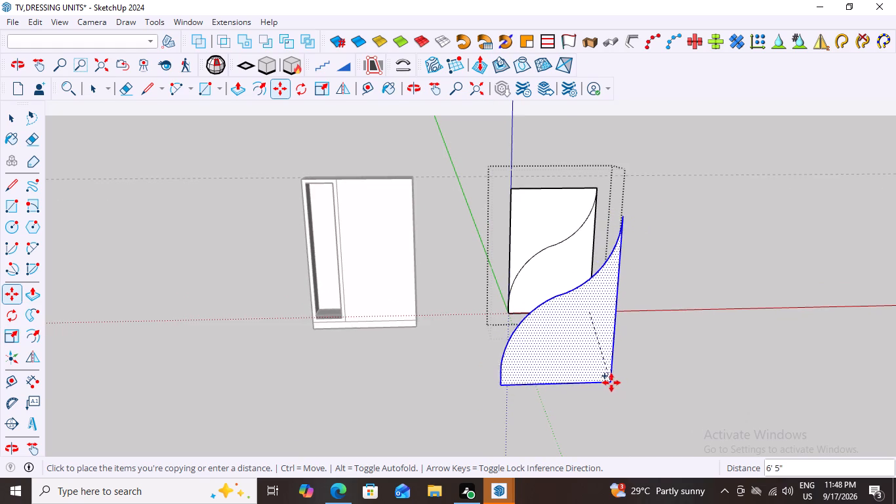
left_click(615, 390)
key("space")
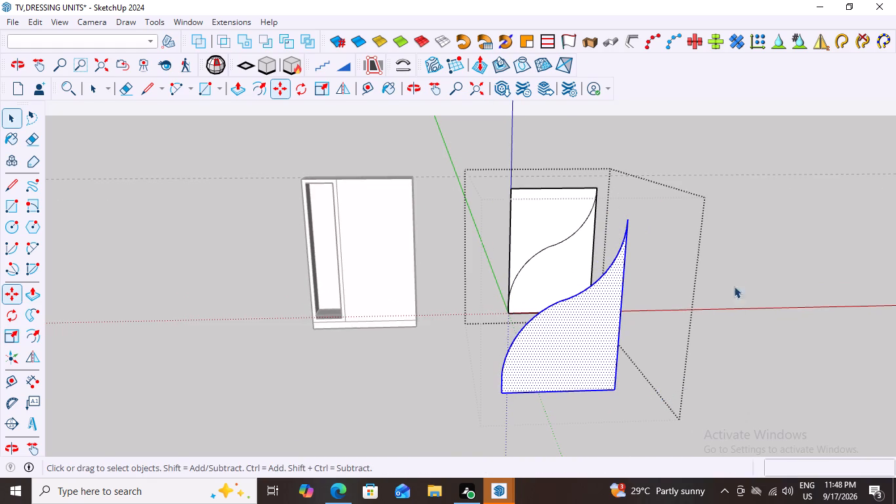
left_click(735, 264)
Examine the copied S-curve piece and the panel behind it from several angles and distances.
middle_click_drag(669, 362, 607, 327)
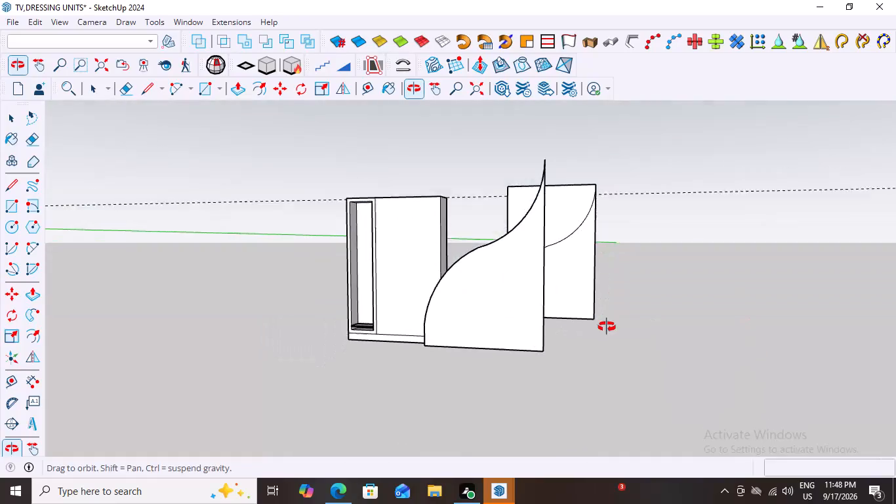
middle_click_drag(607, 327, 635, 346)
scroll(502, 356, "up", 3)
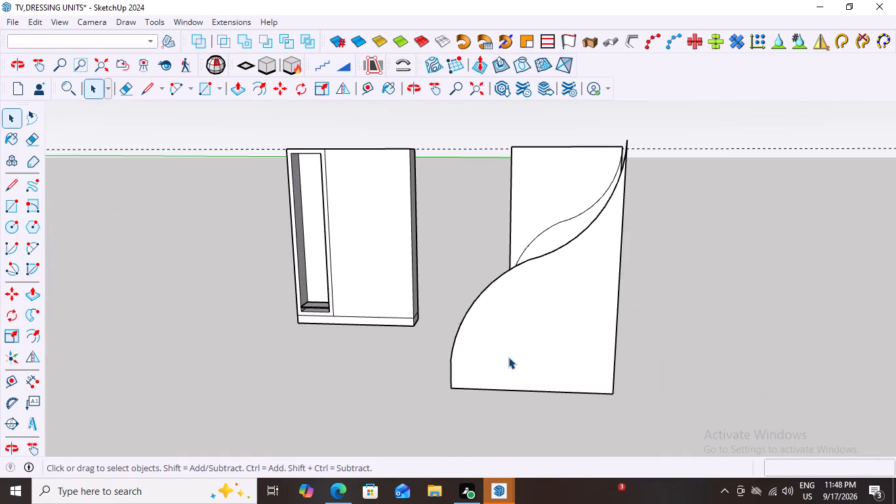
scroll(544, 360, "down", 12)
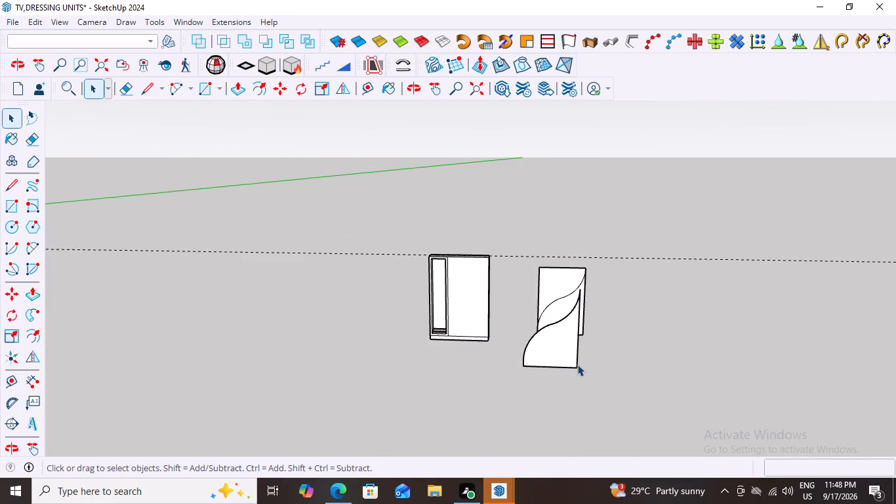
scroll(578, 365, "down", 3)
middle_click_drag(556, 383, 624, 406)
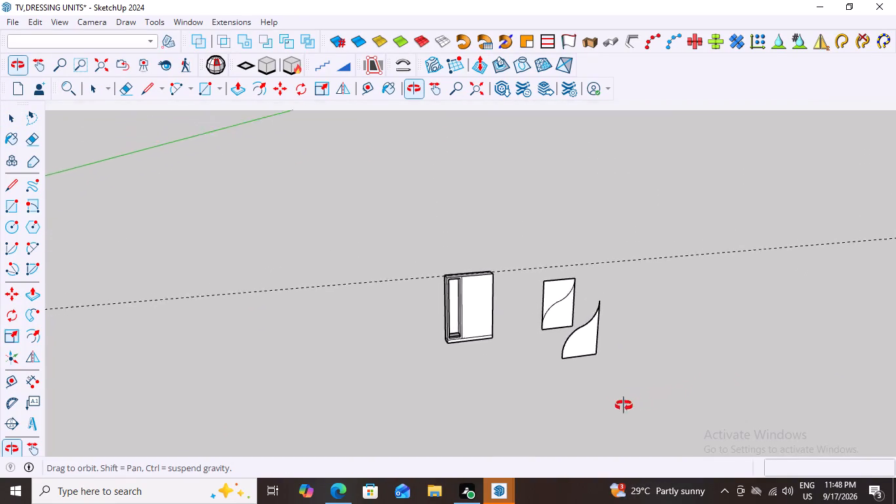
middle_click_drag(624, 406, 518, 413)
middle_click_drag(531, 409, 631, 388)
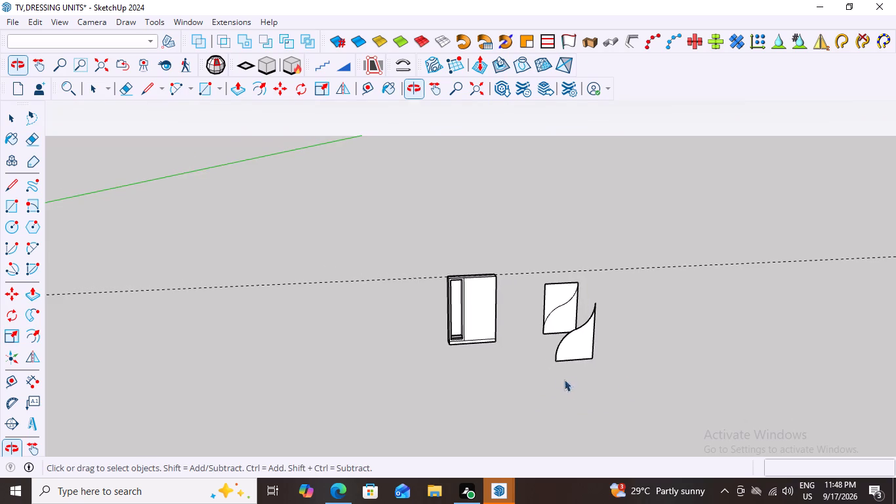
scroll(565, 366, "up", 5)
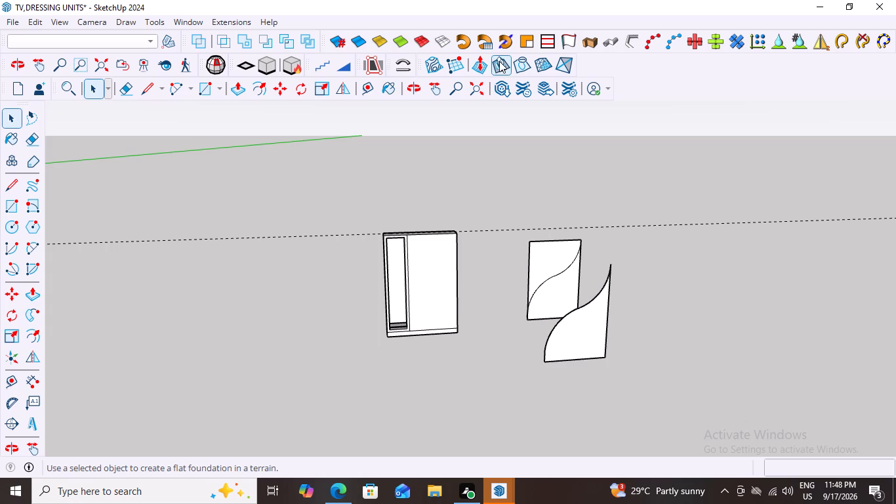
scroll(497, 61, "up", 2)
scroll(410, 67, "up", 2)
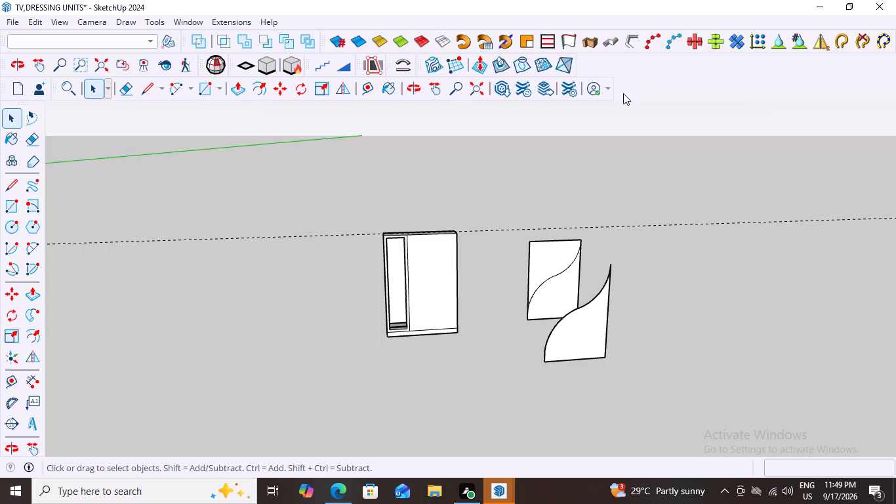
middle_click_drag(706, 342, 654, 360)
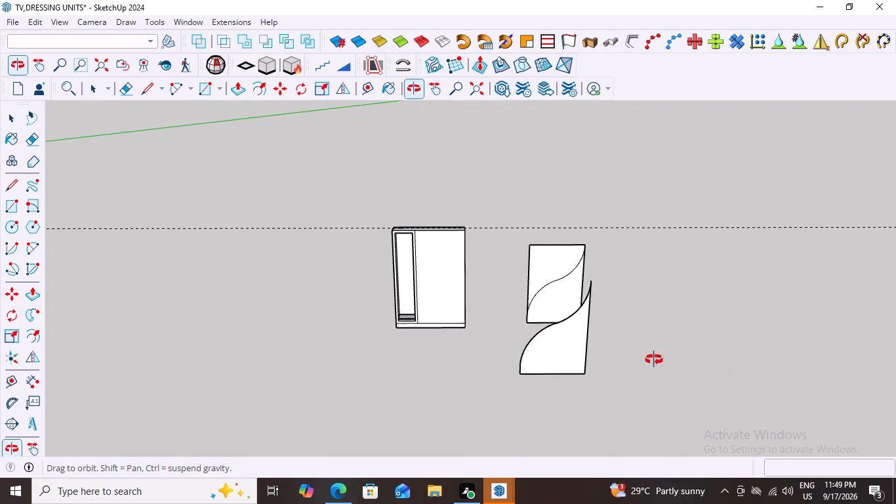
middle_click_drag(654, 360, 680, 362)
scroll(583, 378, "up", 1)
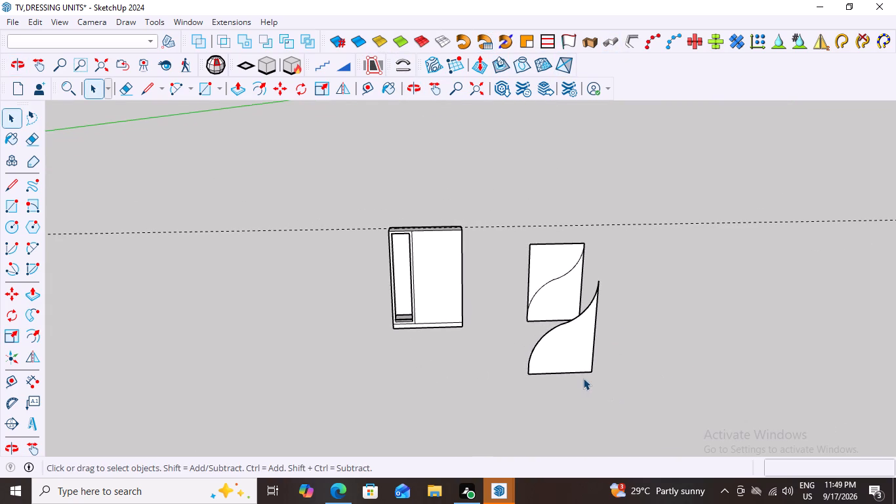
scroll(583, 378, "up", 1)
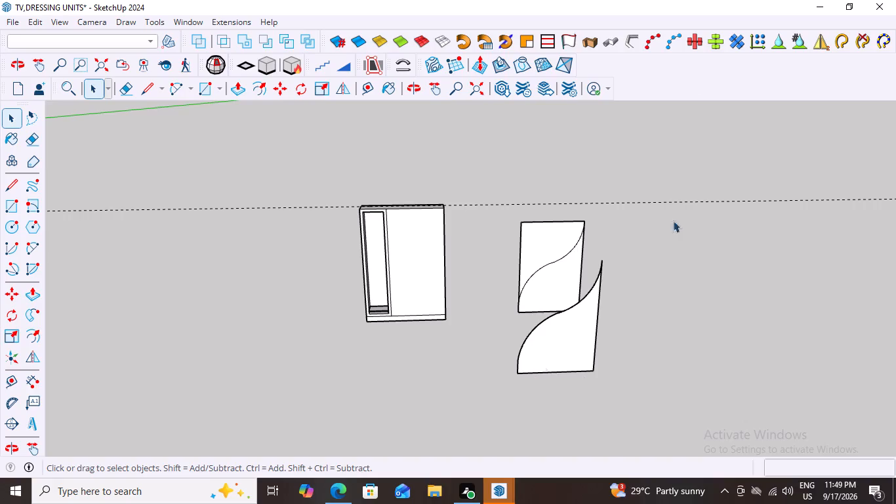
Install the SketchUcationTools extension from the Downloads folder through the Extension Manager.
left_click(227, 23)
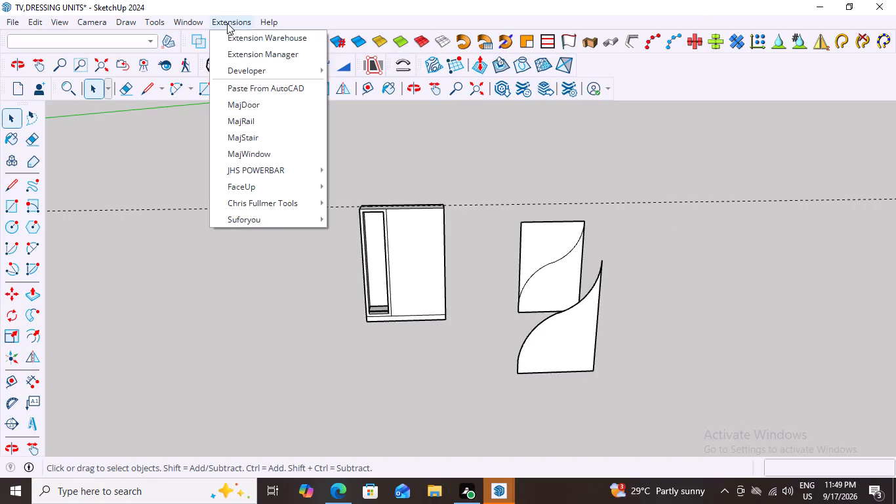
left_click(268, 51)
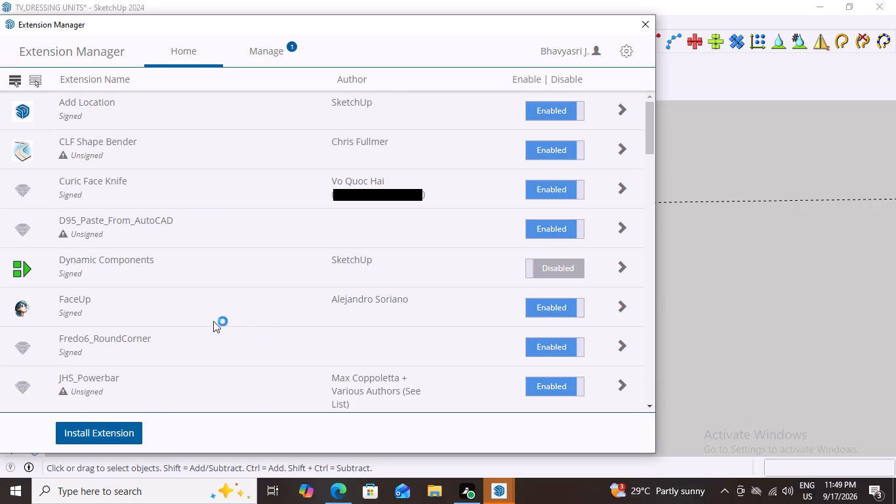
left_click(119, 432)
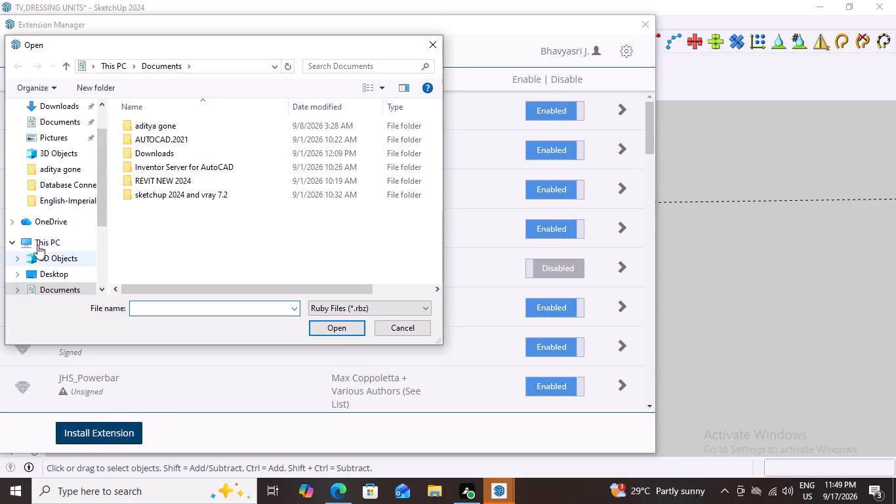
left_click(37, 242)
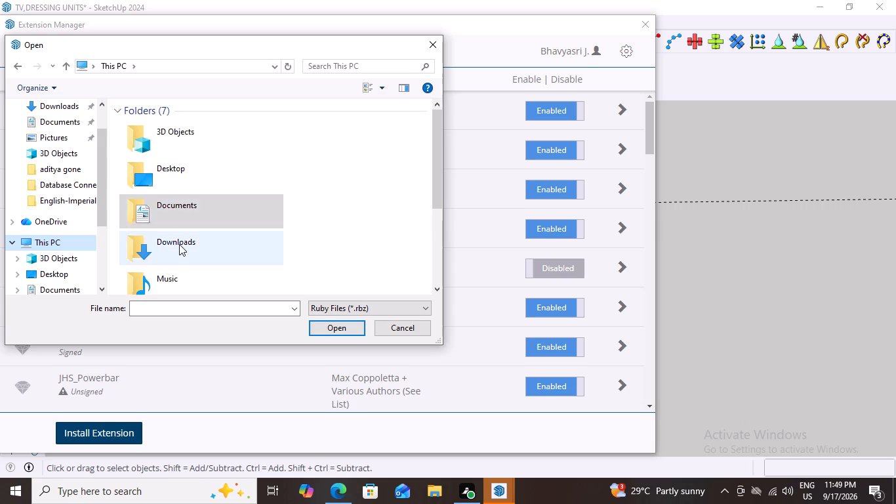
double_click(179, 244)
scroll(169, 204, "up", 1)
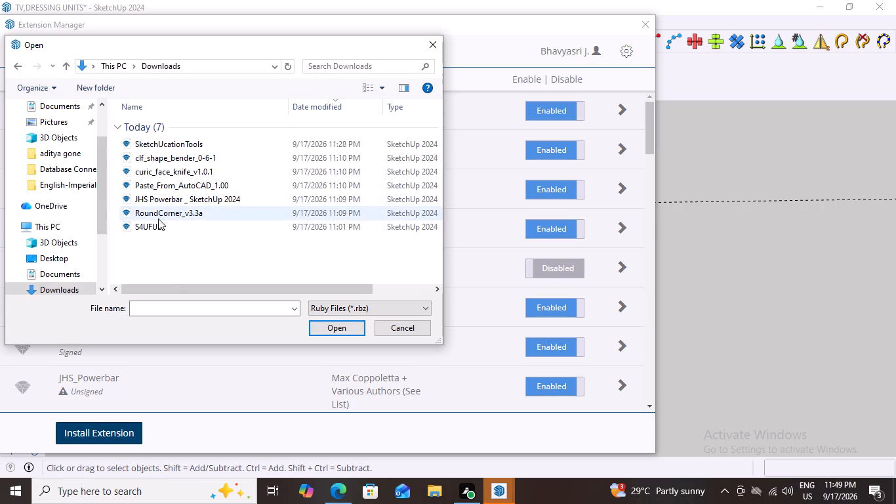
scroll(158, 219, "up", 3)
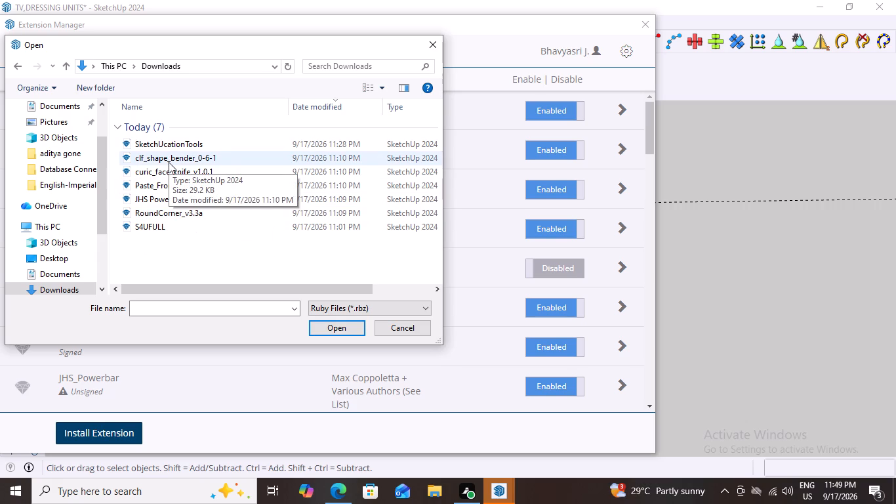
left_click(184, 139)
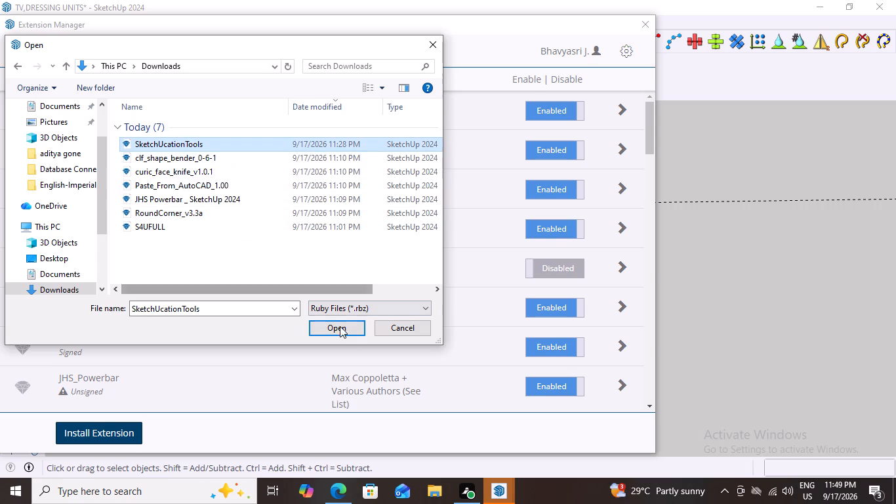
left_click(337, 329)
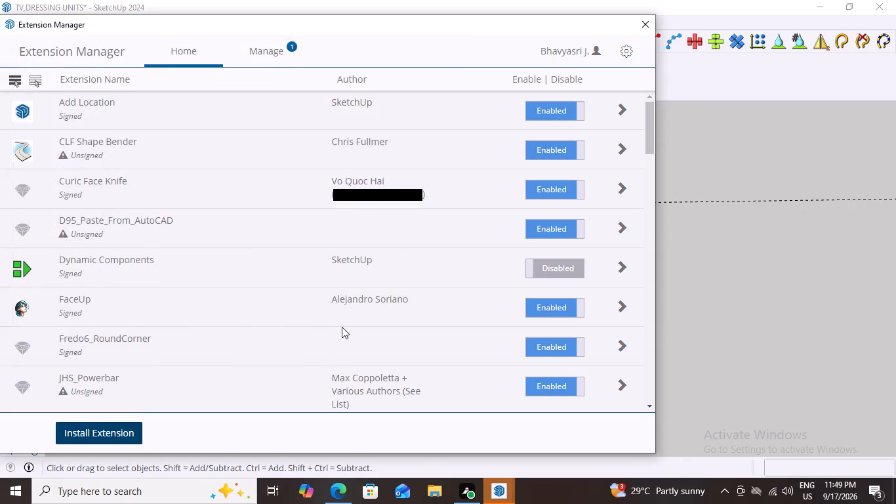
Look through the installed extensions in the Extension Manager for the SketchUcation entry, and close the manager.
scroll(342, 327, "down", 6)
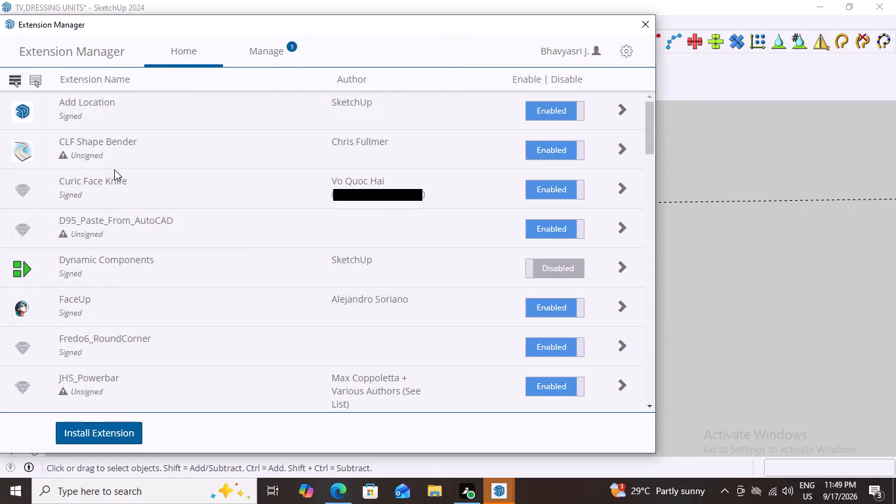
scroll(114, 168, "up", 4)
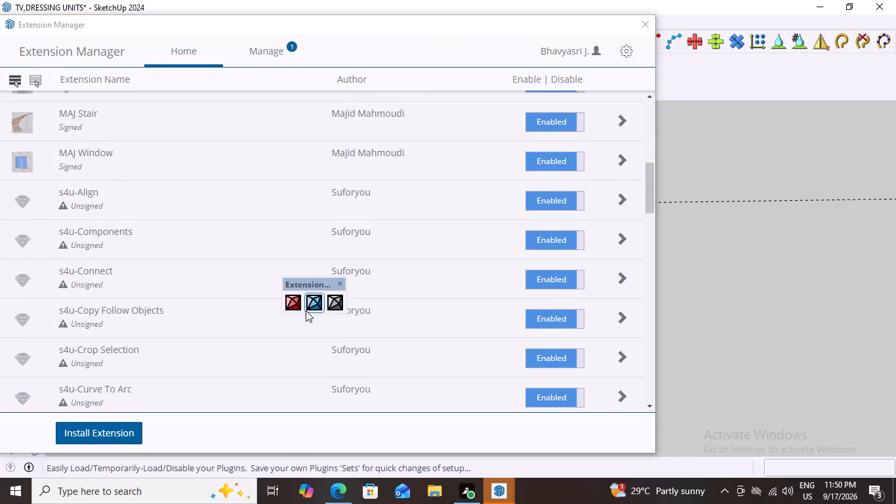
scroll(306, 310, "up", 3)
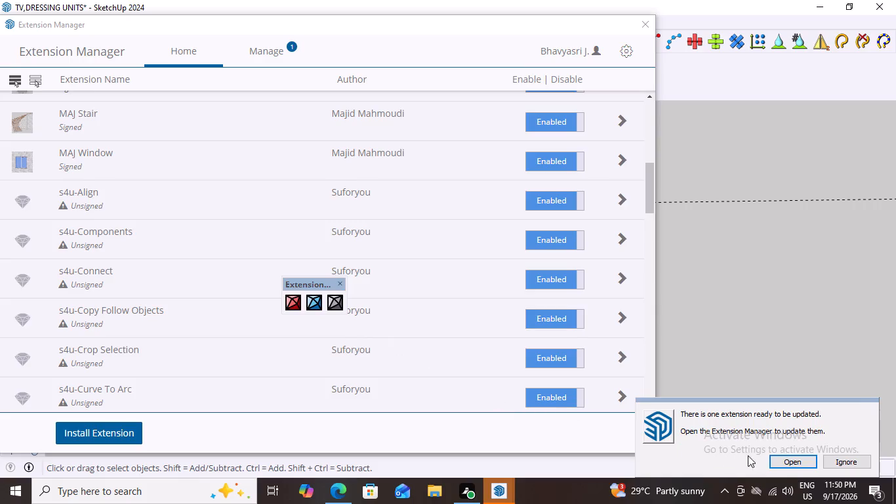
left_click(795, 463)
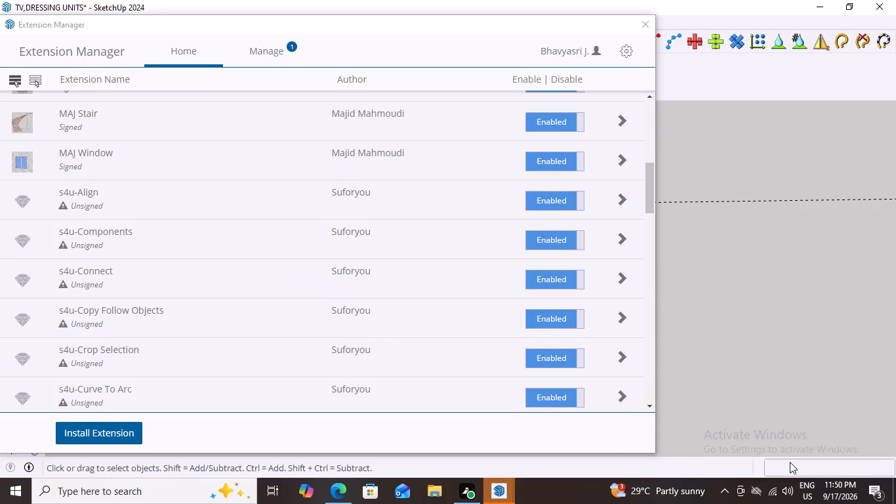
scroll(181, 226, "up", 5)
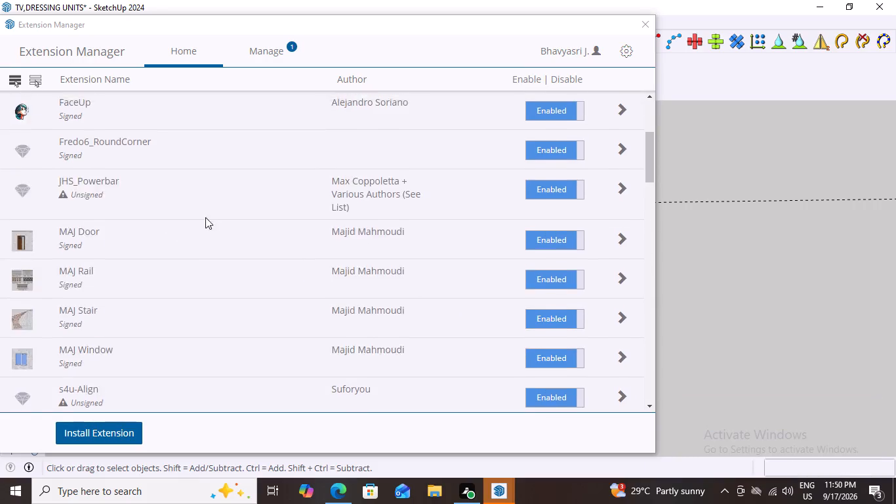
scroll(205, 217, "up", 5)
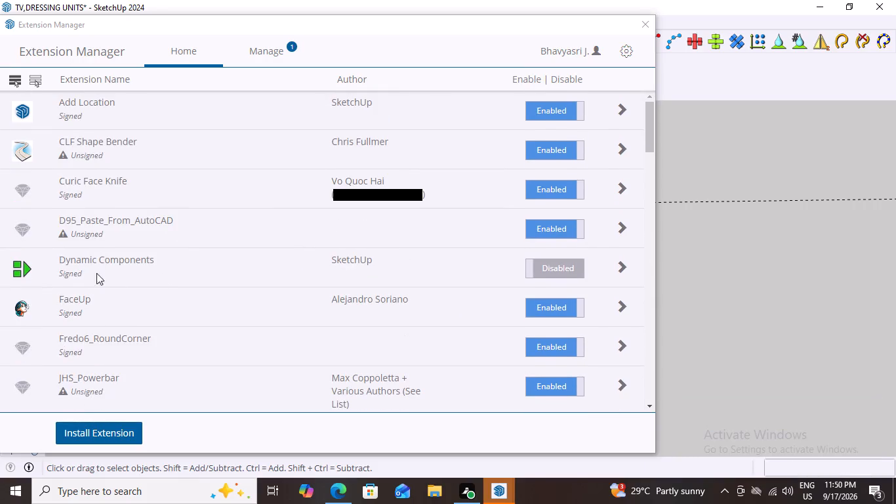
scroll(142, 173, "up", 3)
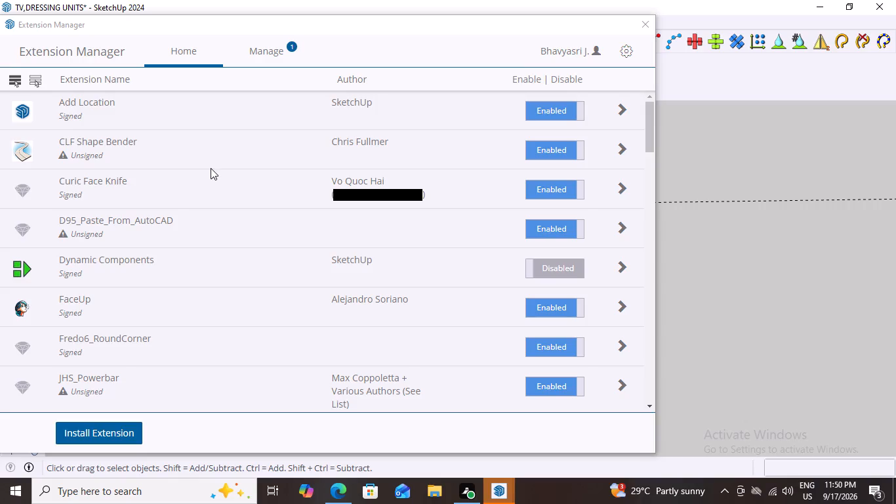
scroll(211, 168, "down", 4)
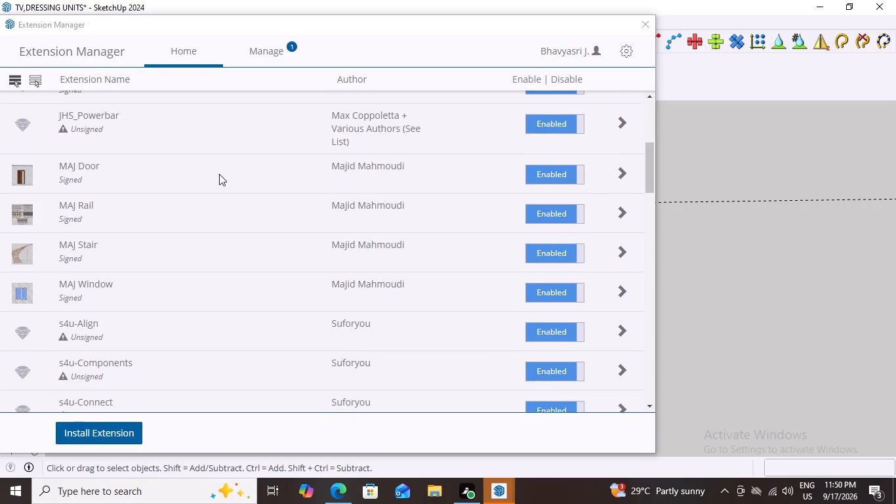
scroll(220, 174, "down", 4)
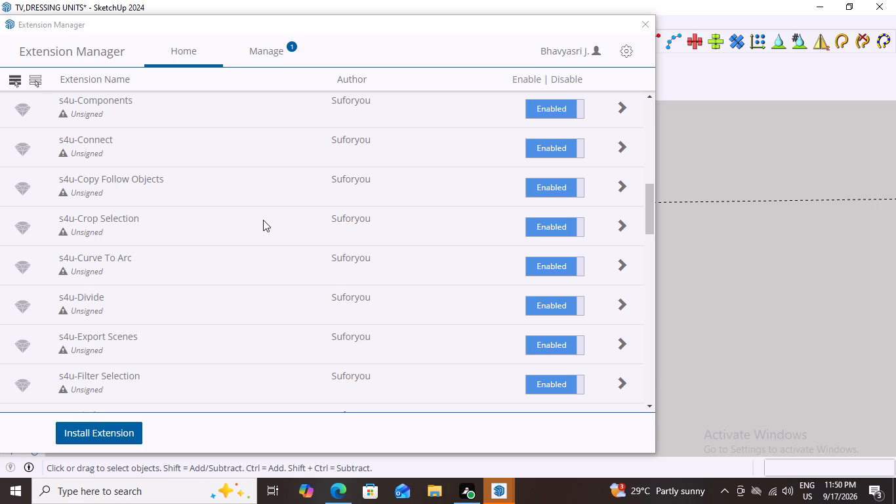
scroll(263, 220, "down", 2)
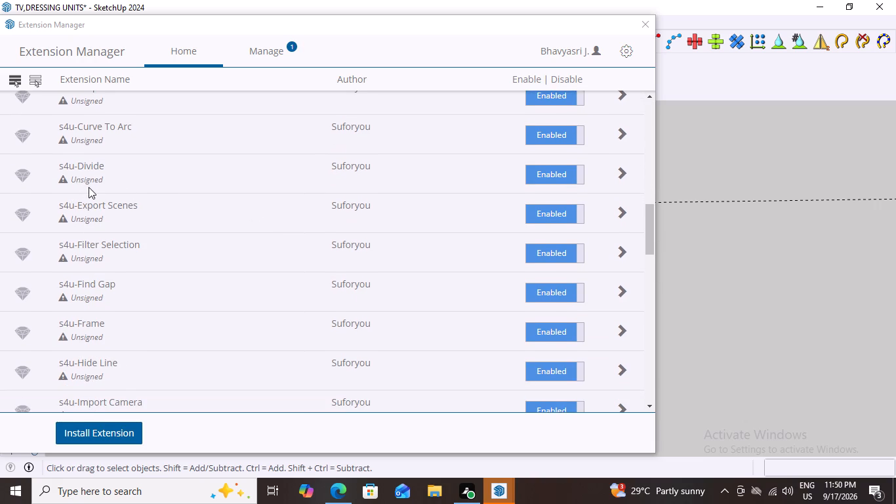
scroll(83, 213, "down", 1)
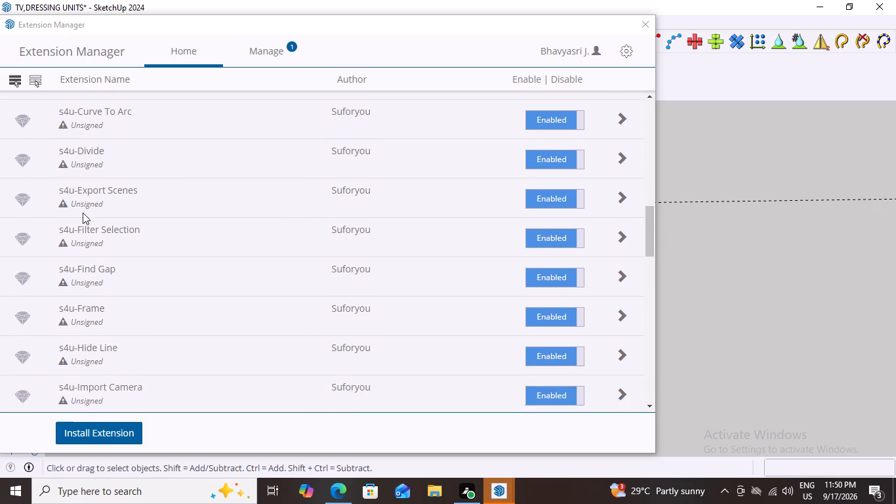
scroll(83, 213, "down", 2)
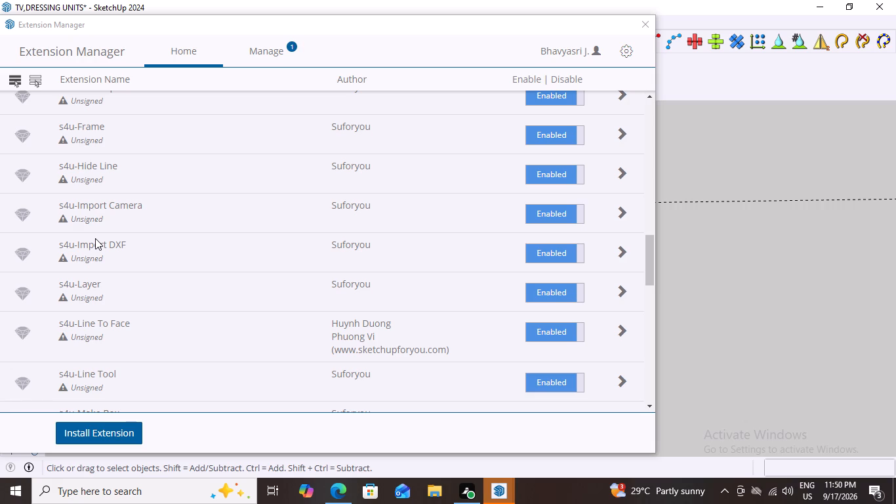
scroll(93, 243, "down", 1)
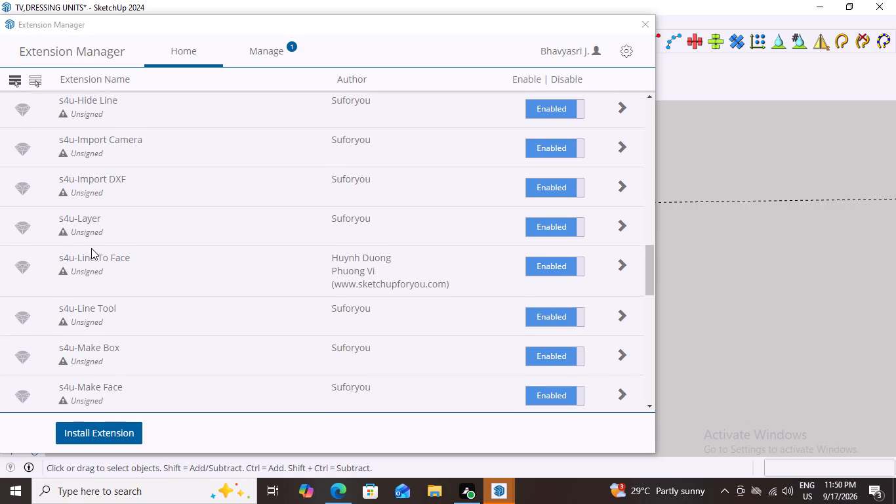
scroll(91, 252, "down", 1)
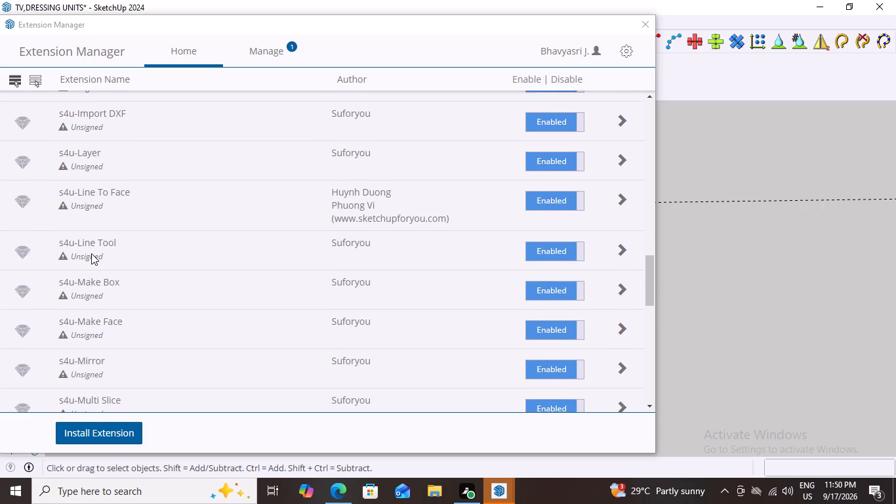
scroll(91, 253, "down", 1)
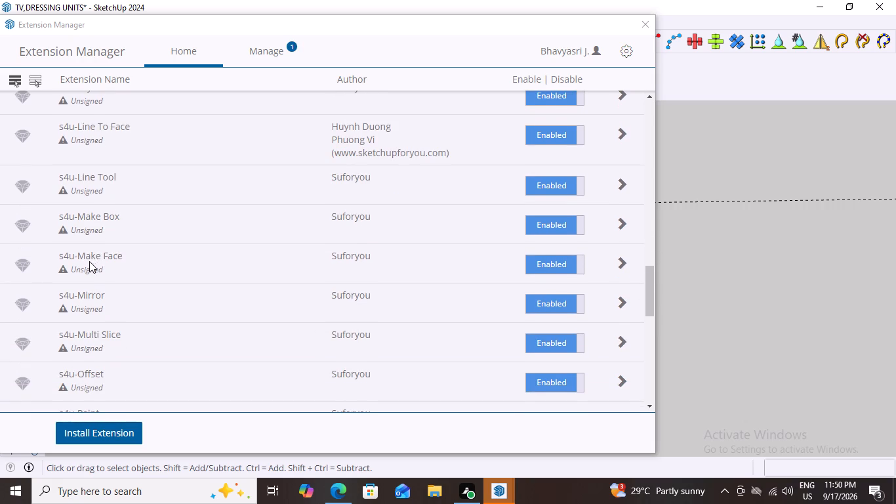
scroll(89, 261, "down", 15)
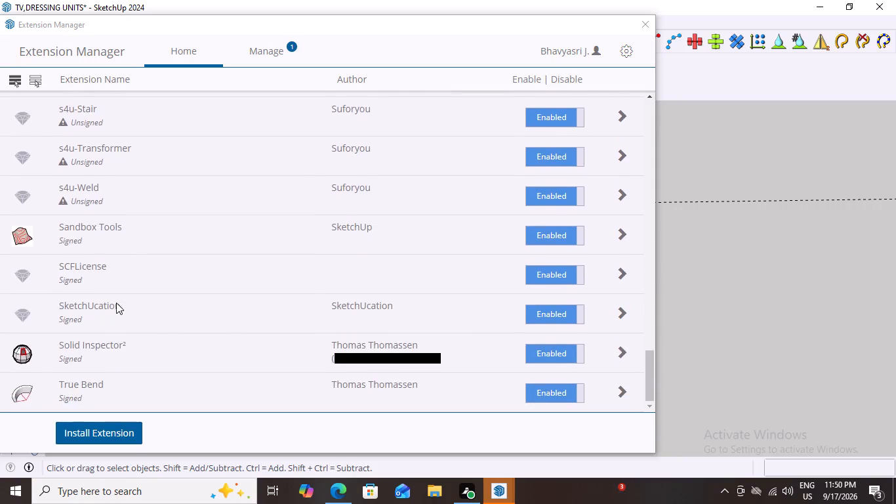
scroll(116, 303, "down", 8)
scroll(341, 331, "down", 2)
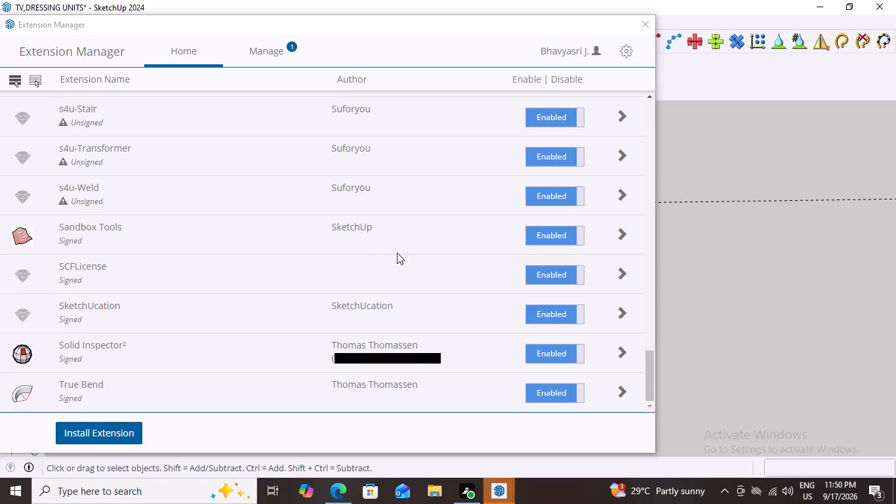
left_click(653, 24)
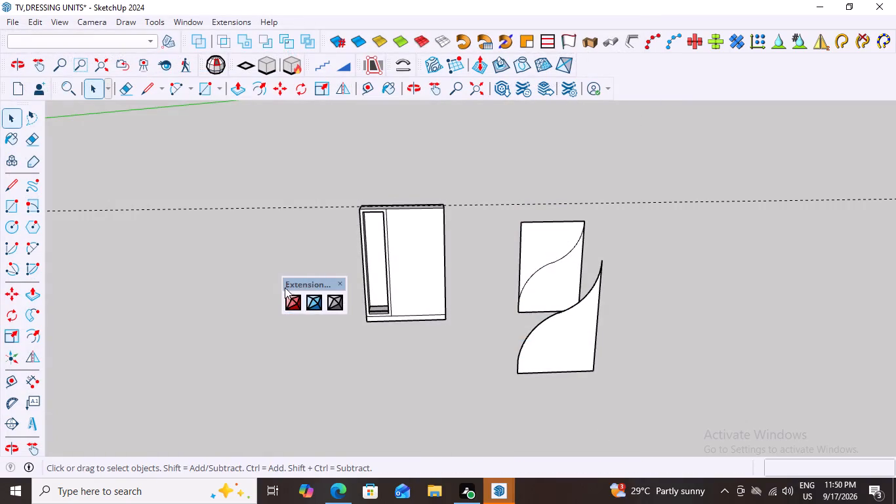
Dock the floating SketchUcation extension toolbar at the end of the second toolbar row above the model.
left_click_drag(285, 285, 319, 274)
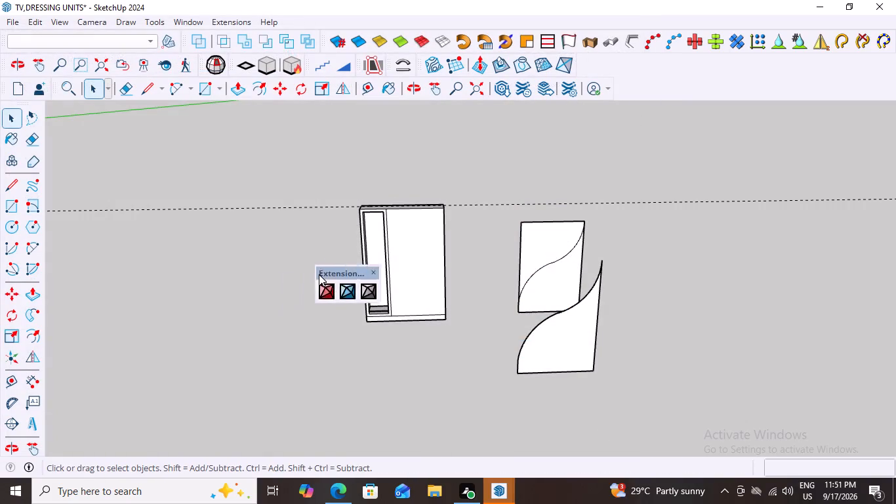
left_click_drag(319, 274, 650, 51)
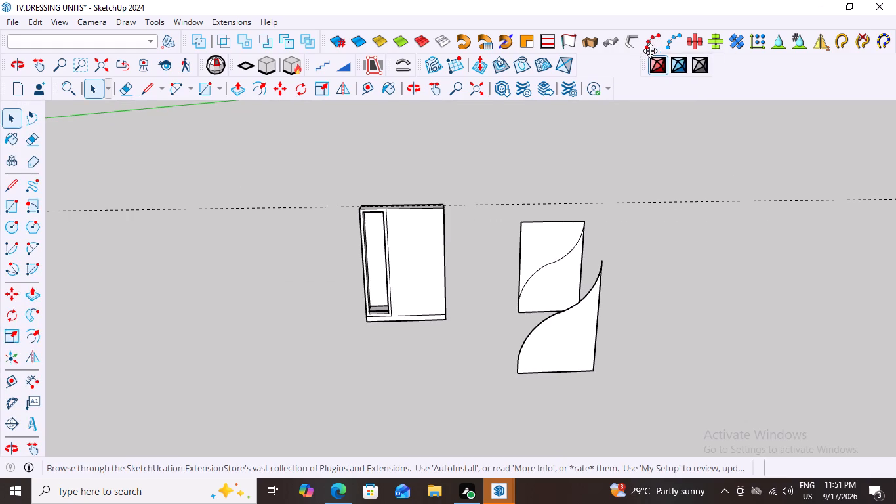
left_click_drag(650, 51, 588, 54)
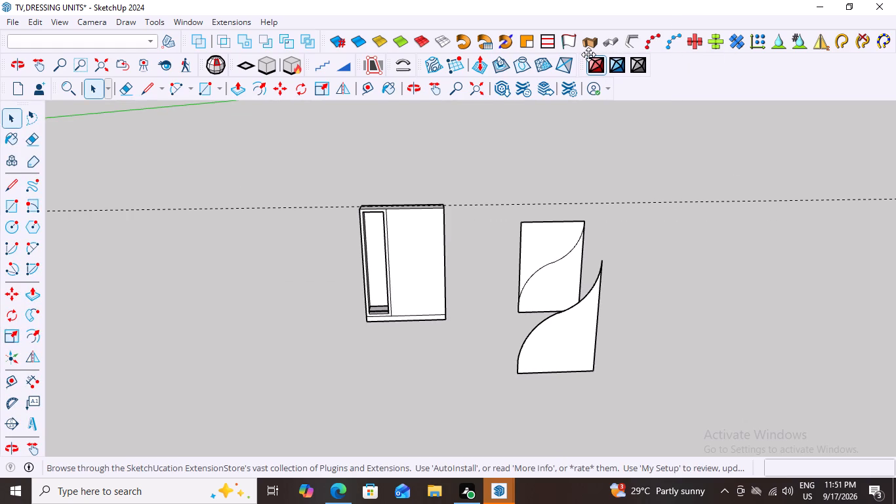
left_click_drag(588, 54, 585, 56)
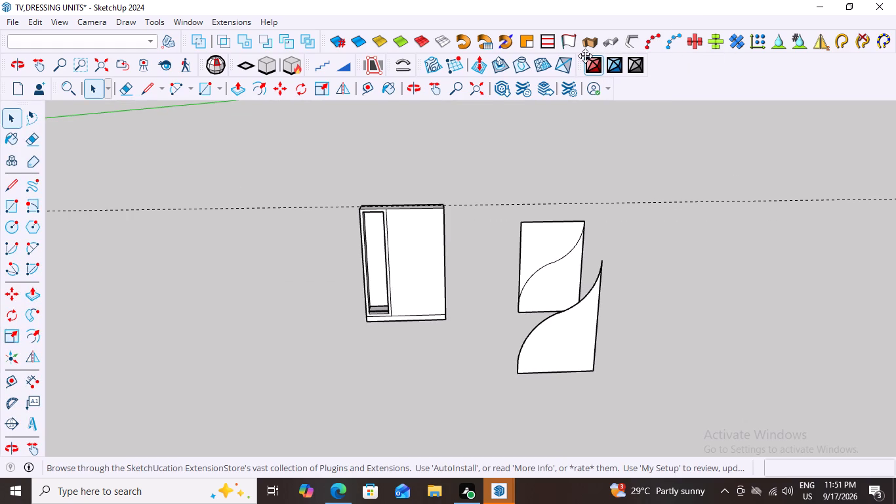
left_click_drag(585, 56, 586, 56)
key("space")
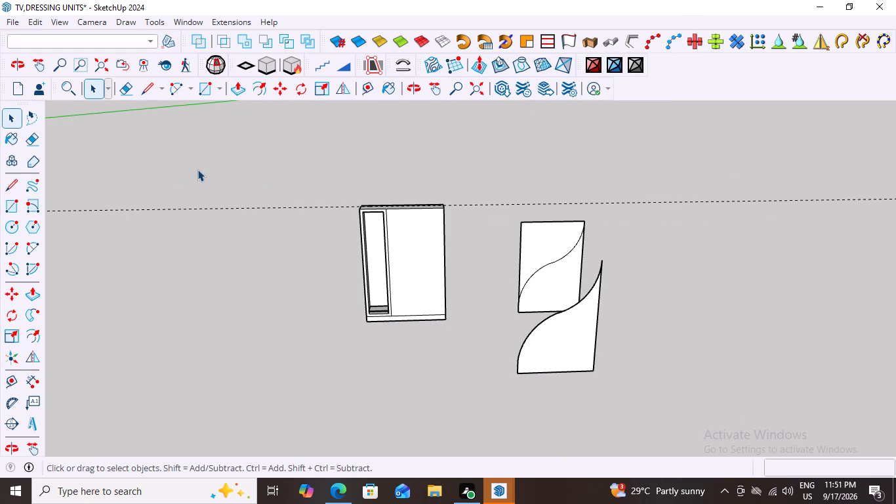
Examine the copied S-curve piece, the panel behind it and the cabinet from several angles and distances.
left_click(197, 169)
scroll(453, 70, "up", 1)
scroll(653, 164, "down", 3)
scroll(624, 335, "up", 4)
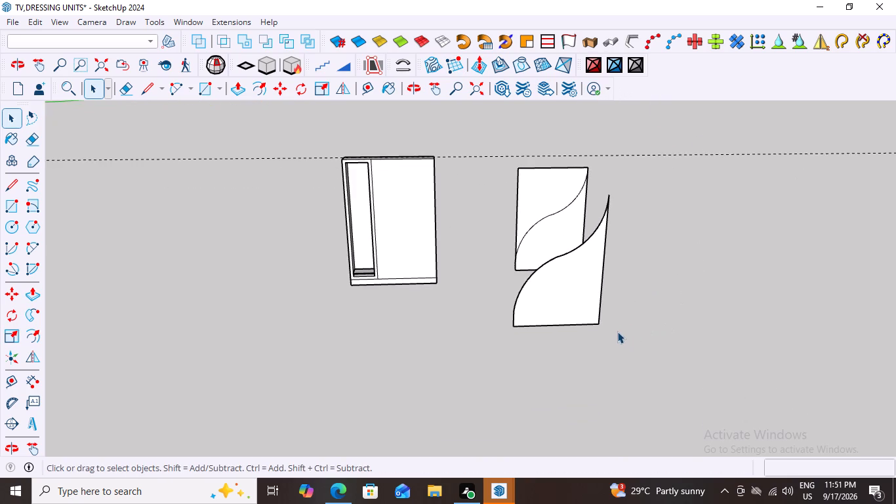
scroll(623, 314, "down", 7)
scroll(769, 387, "up", 3)
middle_click_drag(681, 332, 573, 306)
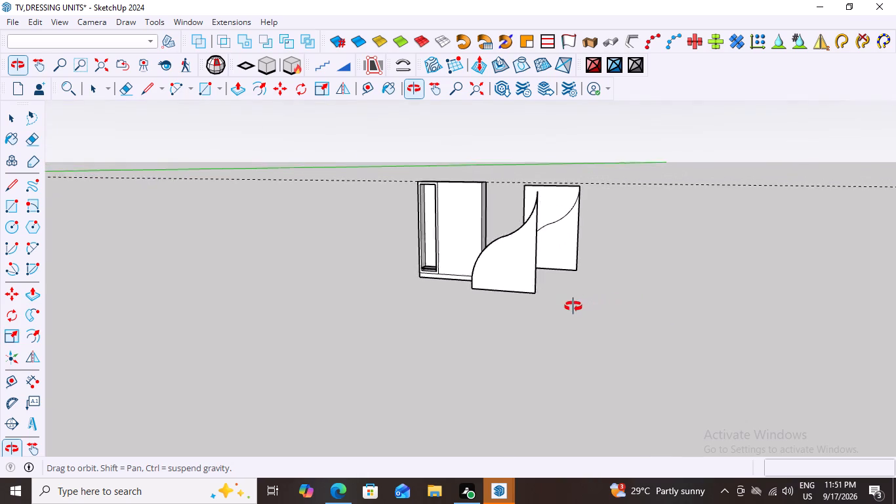
middle_click_drag(573, 306, 680, 322)
scroll(559, 270, "up", 3)
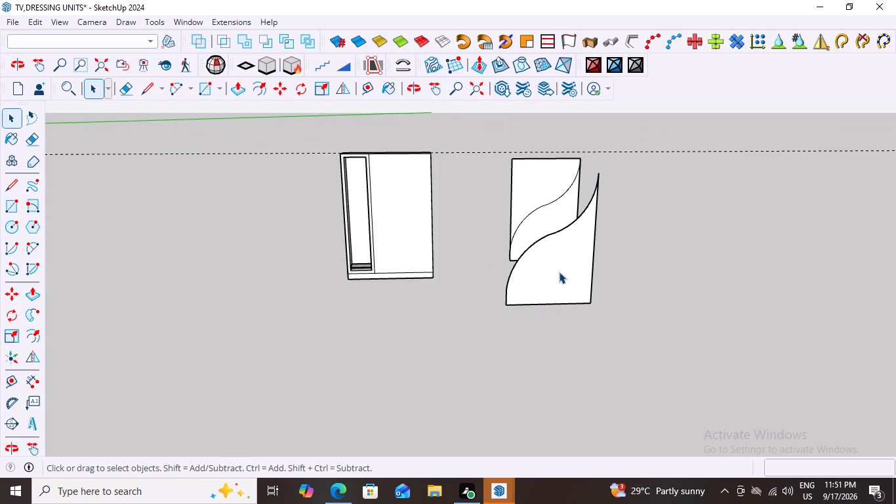
scroll(559, 272, "up", 2)
scroll(574, 272, "down", 7)
middle_click_drag(624, 289, 487, 297)
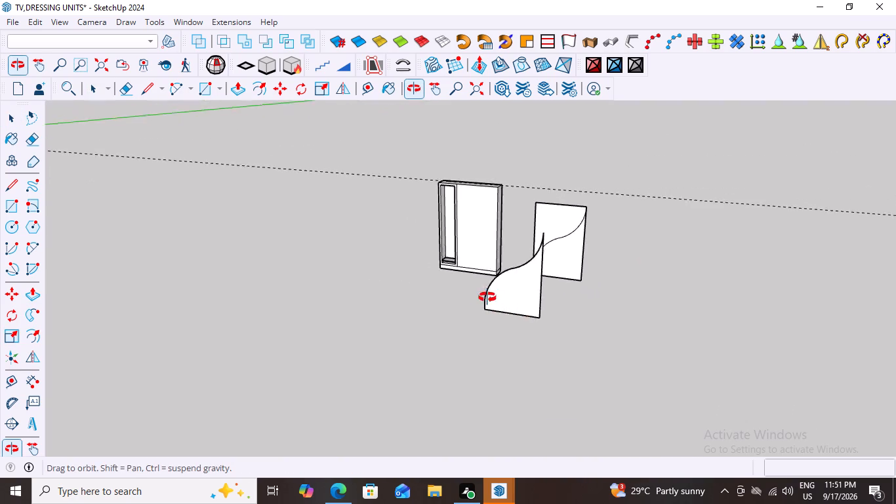
middle_click_drag(487, 297, 597, 228)
scroll(391, 276, "down", 1)
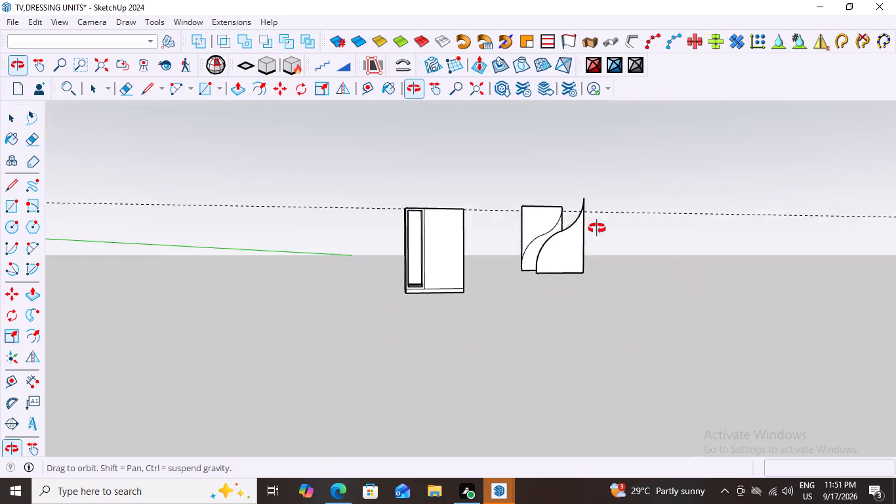
middle_click_drag(597, 228, 174, 245)
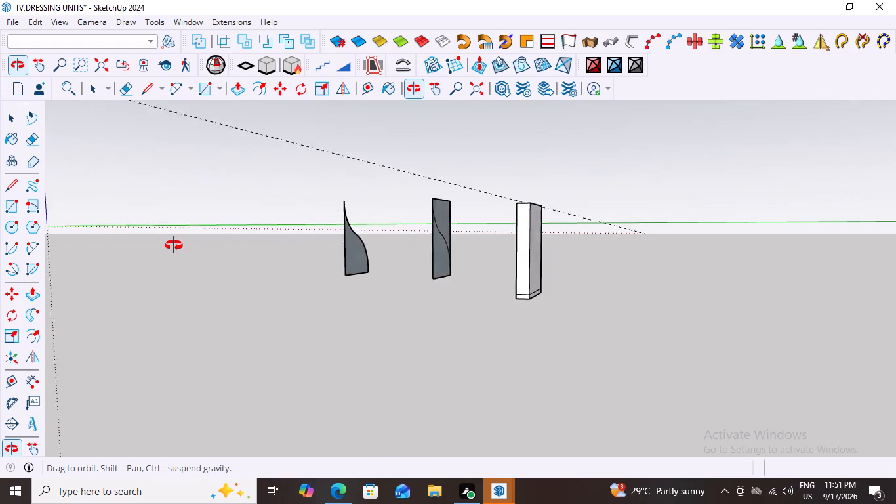
middle_click_drag(174, 245, 515, 318)
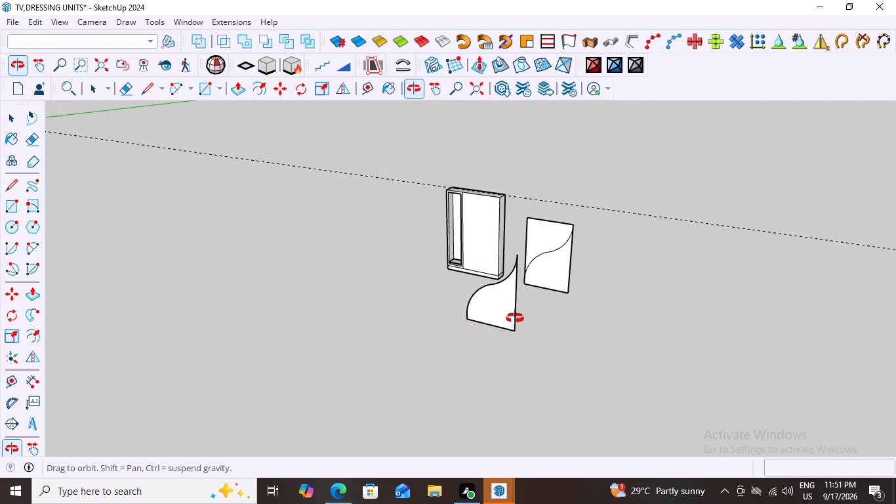
middle_click_drag(515, 318, 580, 306)
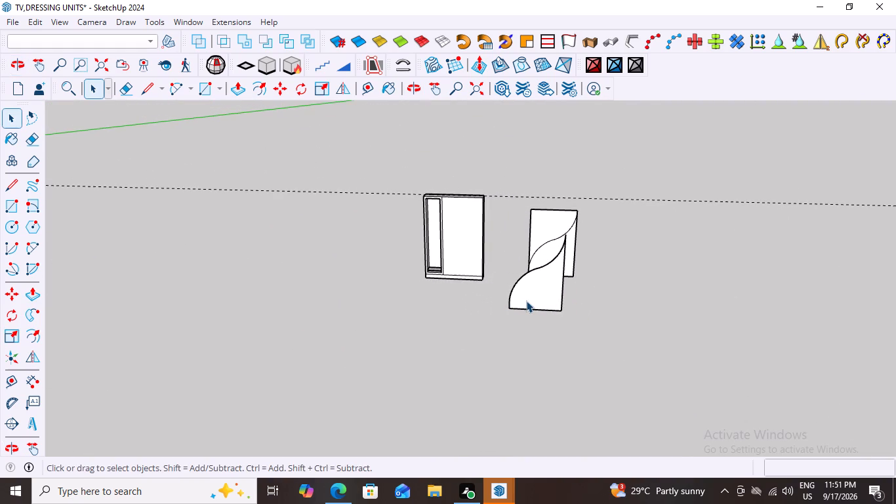
middle_click_drag(526, 301, 546, 299)
scroll(537, 322, "up", 5)
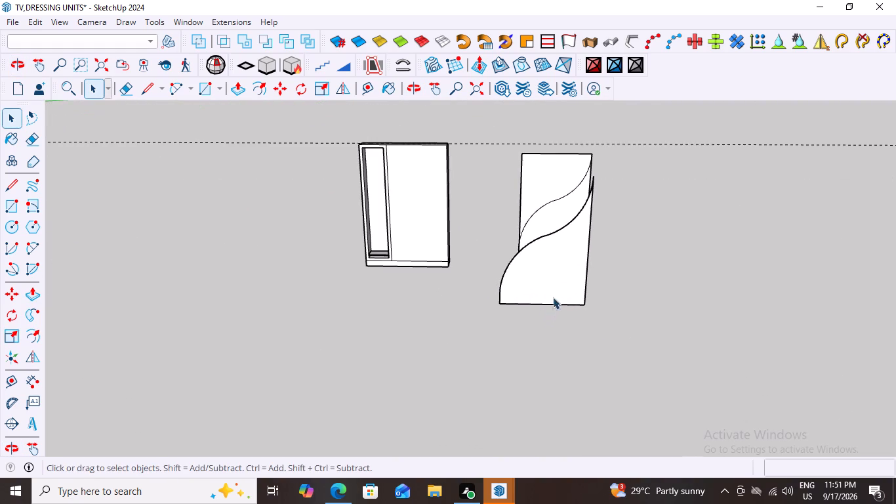
Inside the panel group, draw a 2" by 1" rectangle from the bottom corner at the curved end of the separated S-curve piece.
double_click(554, 274)
left_click(554, 274)
left_click(554, 274)
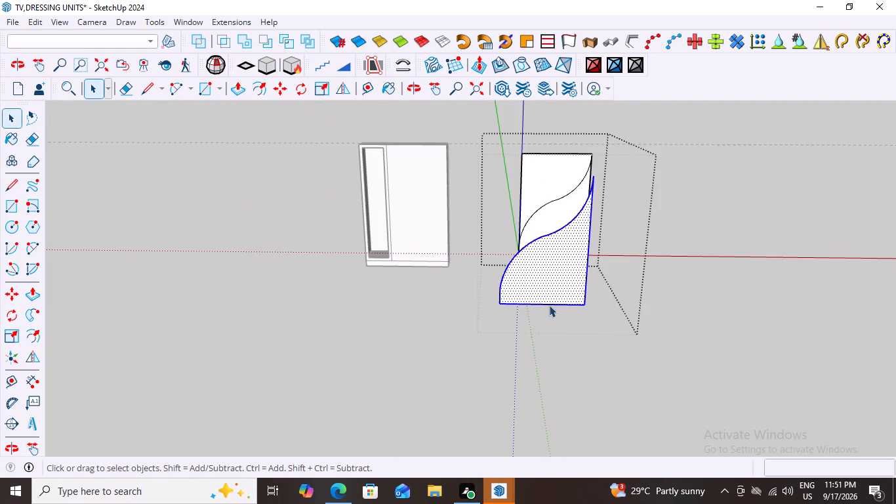
middle_click_drag(549, 308, 648, 341)
left_click(592, 316)
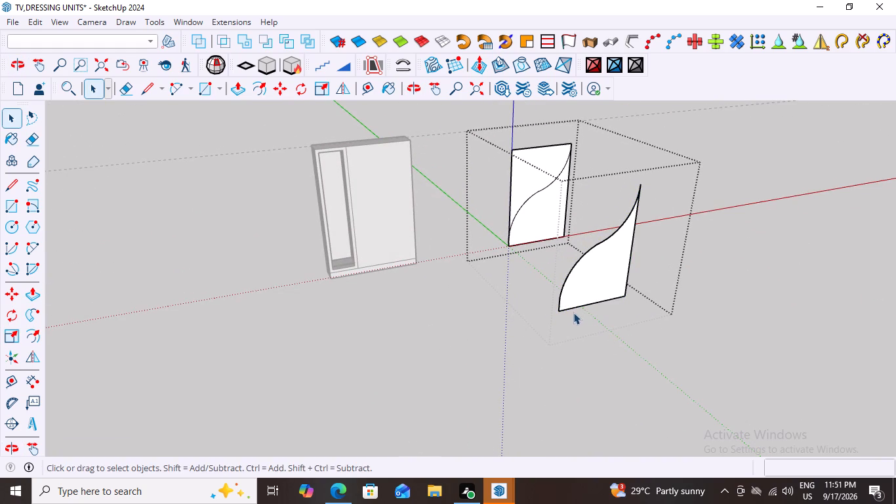
middle_click_drag(573, 312, 557, 322)
double_click(582, 296)
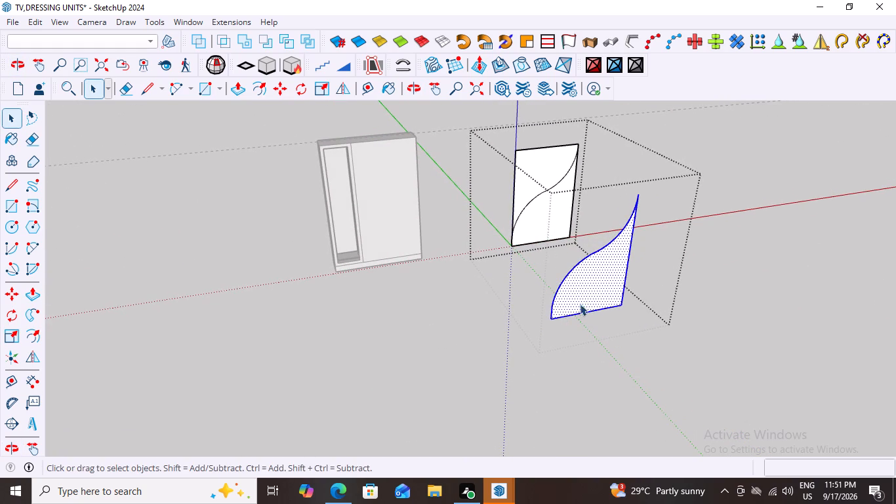
scroll(582, 325, "up", 6)
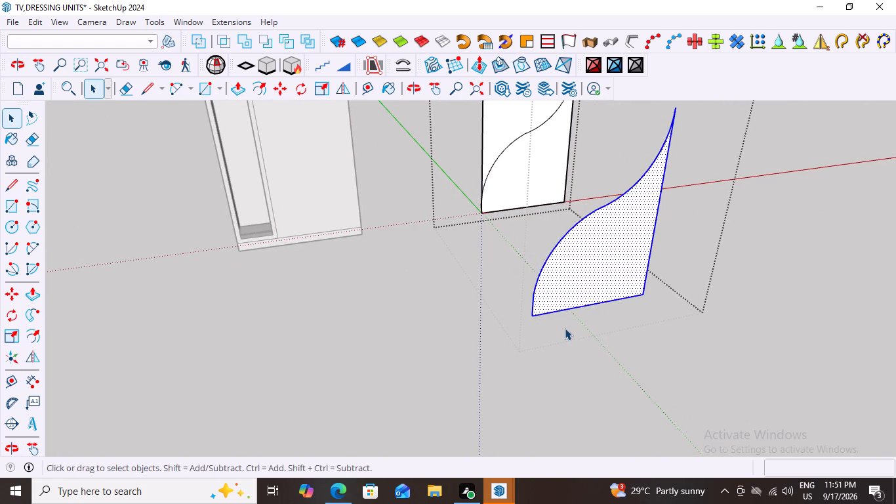
key("r")
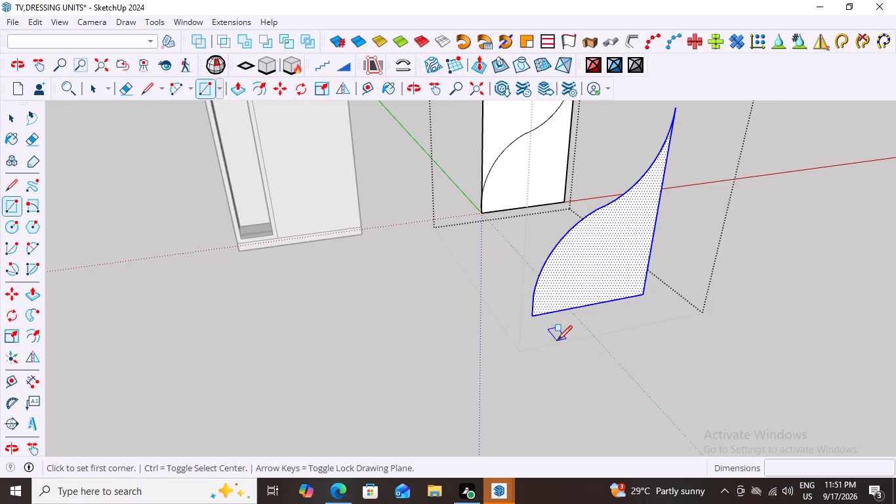
scroll(537, 316, "up", 7)
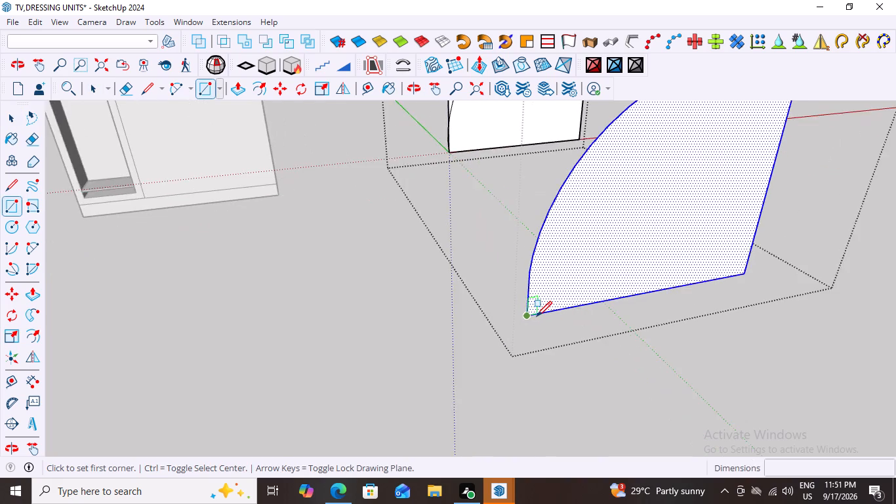
scroll(537, 316, "up", 2)
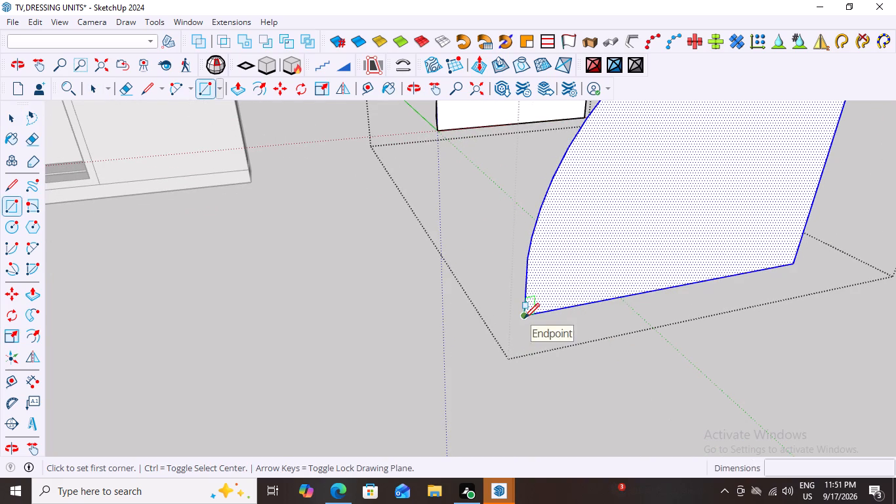
left_click(526, 316)
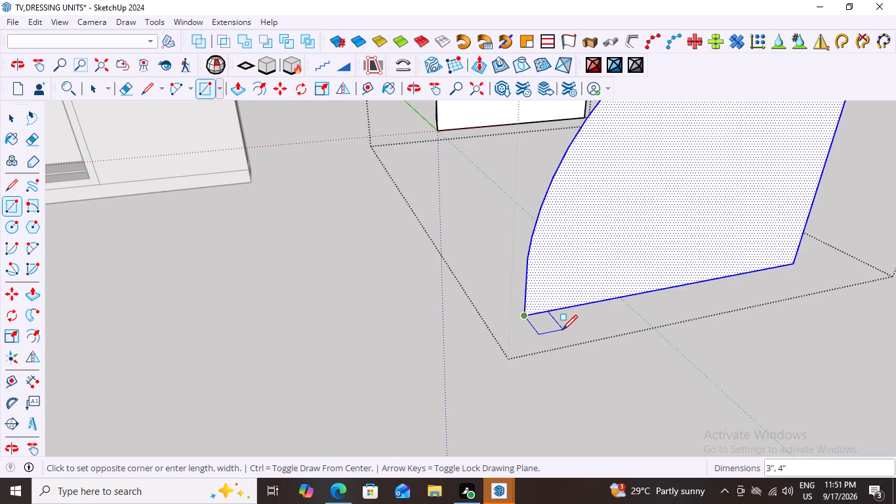
key("2")
key("shift+quotedbl")
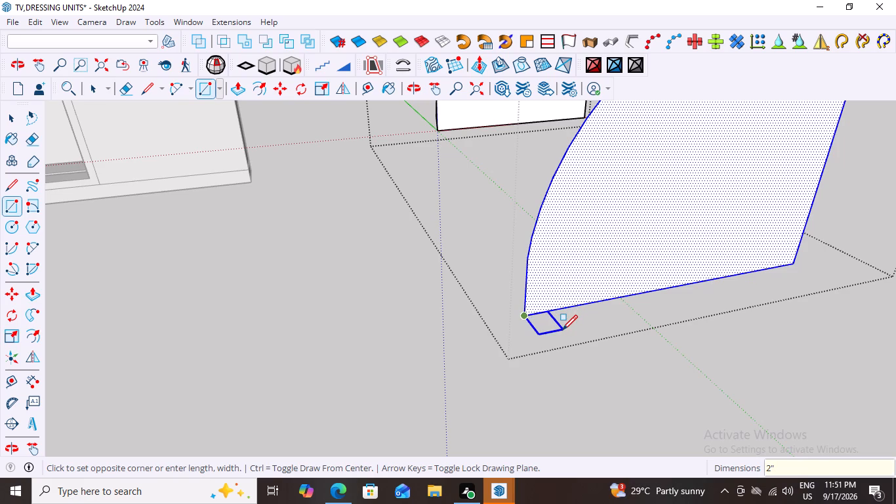
type(",1")
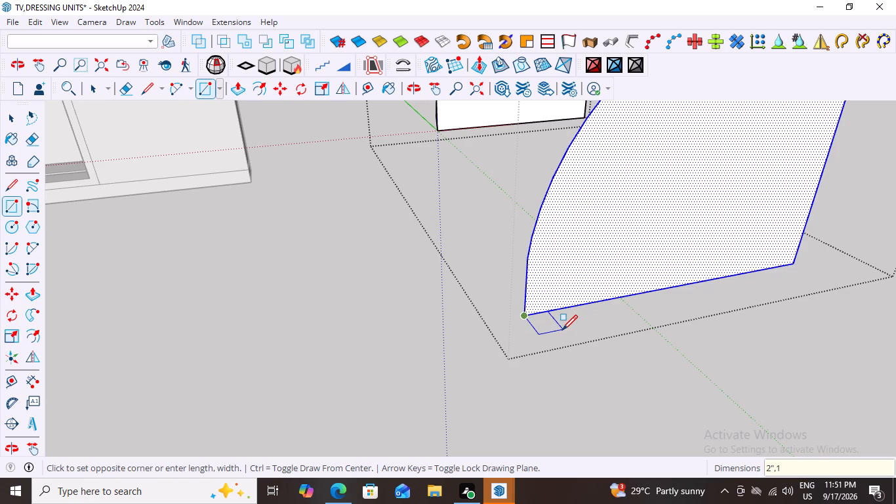
key("shift+quotedbl")
key("Return")
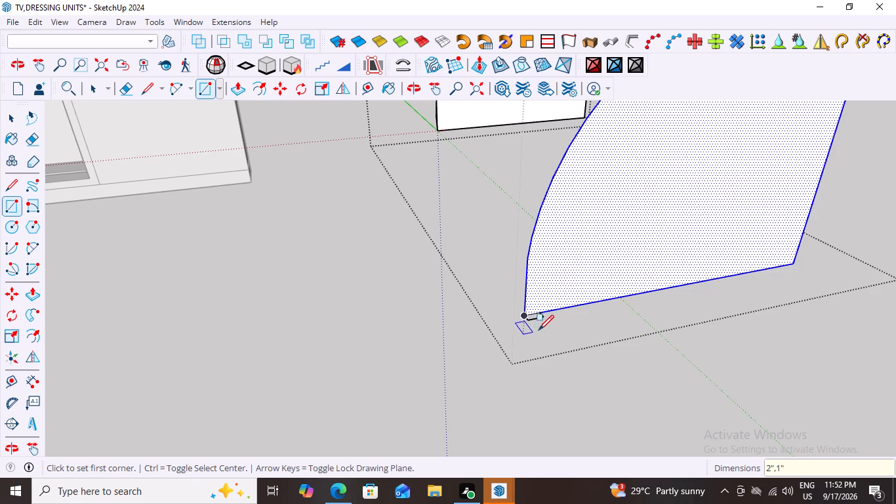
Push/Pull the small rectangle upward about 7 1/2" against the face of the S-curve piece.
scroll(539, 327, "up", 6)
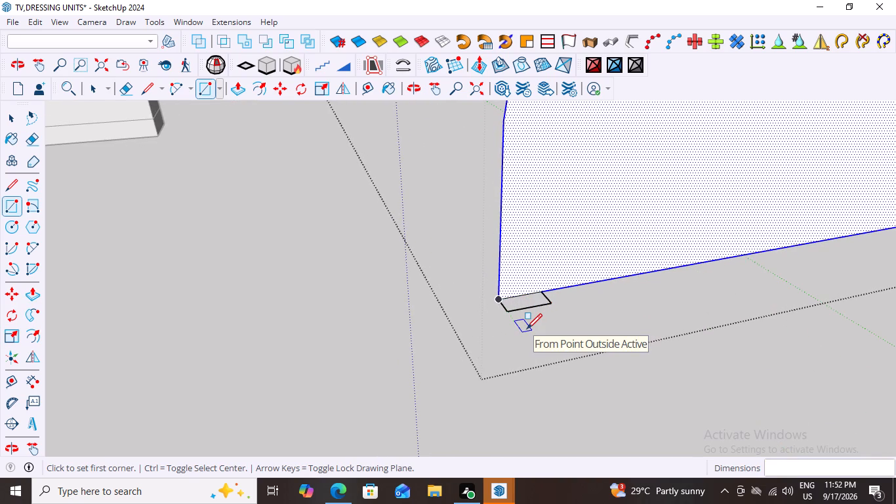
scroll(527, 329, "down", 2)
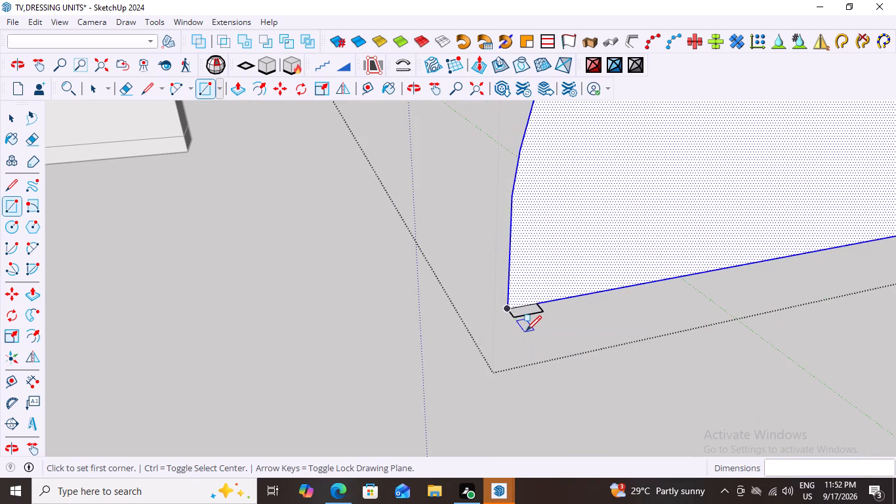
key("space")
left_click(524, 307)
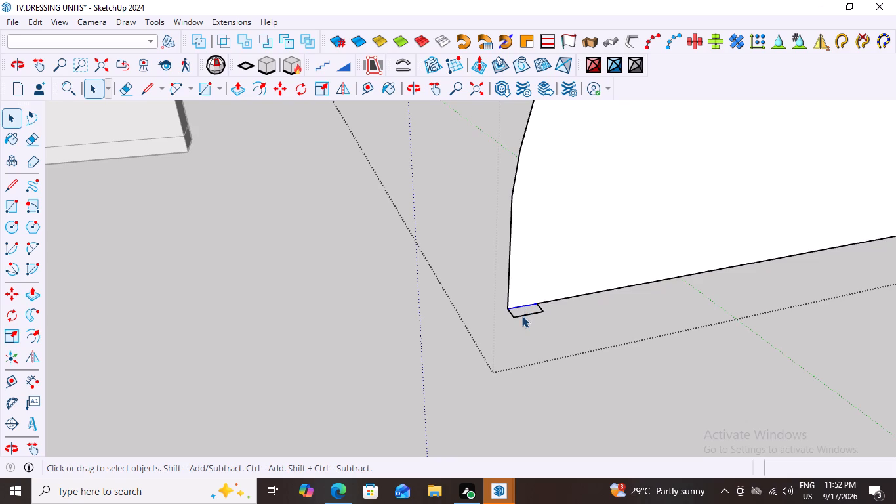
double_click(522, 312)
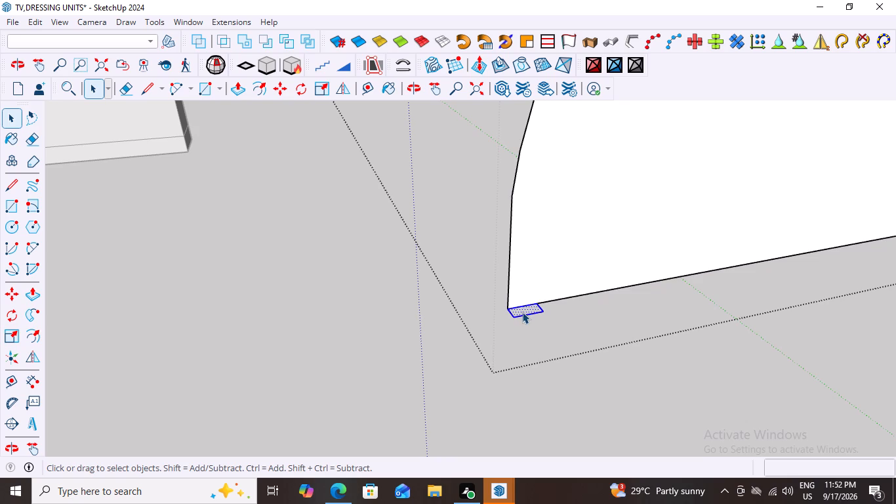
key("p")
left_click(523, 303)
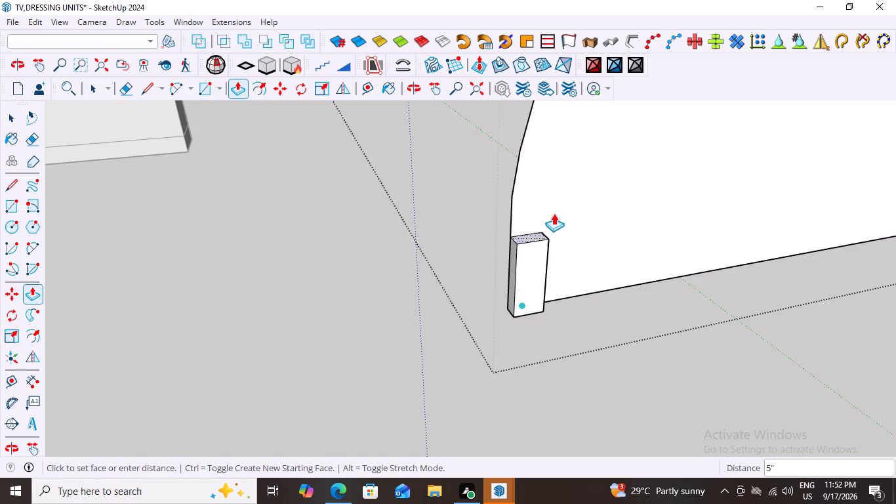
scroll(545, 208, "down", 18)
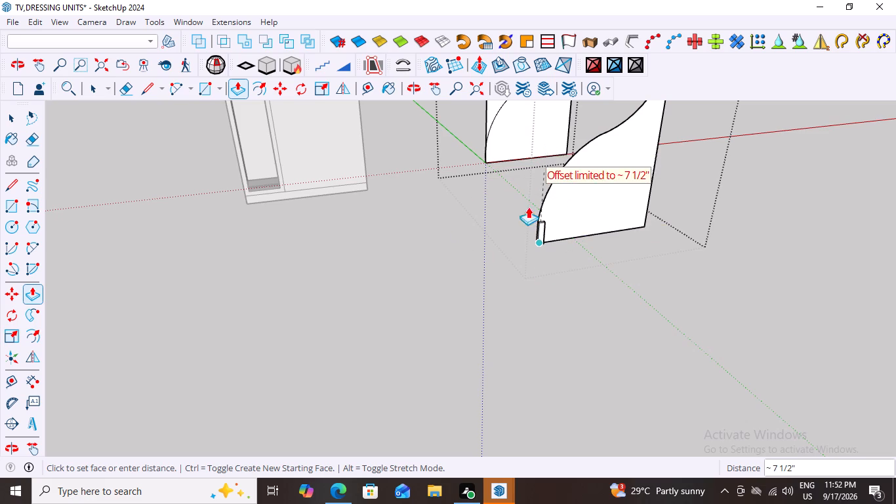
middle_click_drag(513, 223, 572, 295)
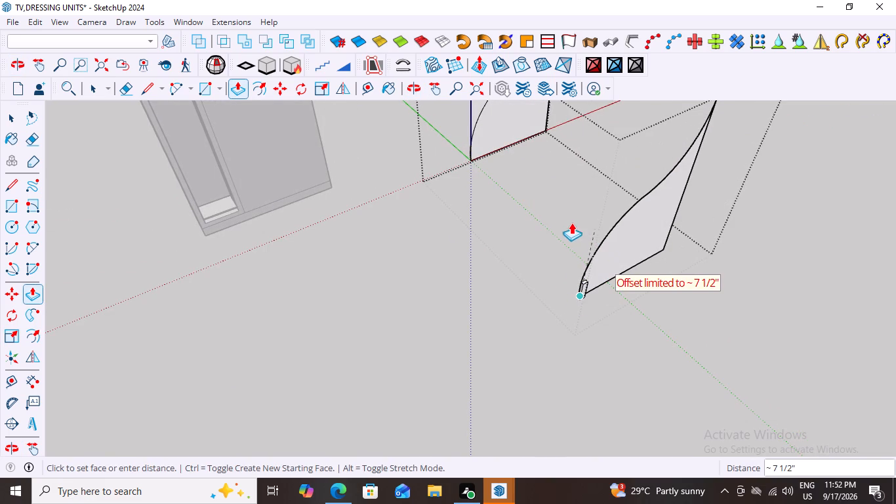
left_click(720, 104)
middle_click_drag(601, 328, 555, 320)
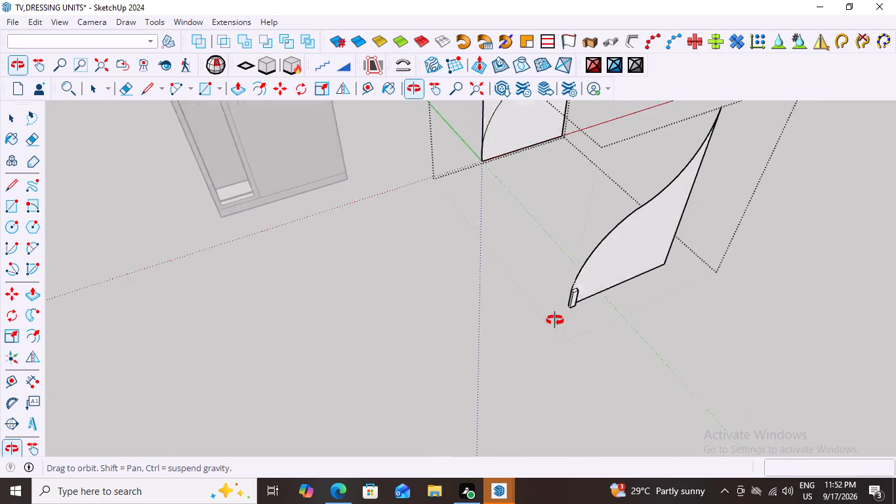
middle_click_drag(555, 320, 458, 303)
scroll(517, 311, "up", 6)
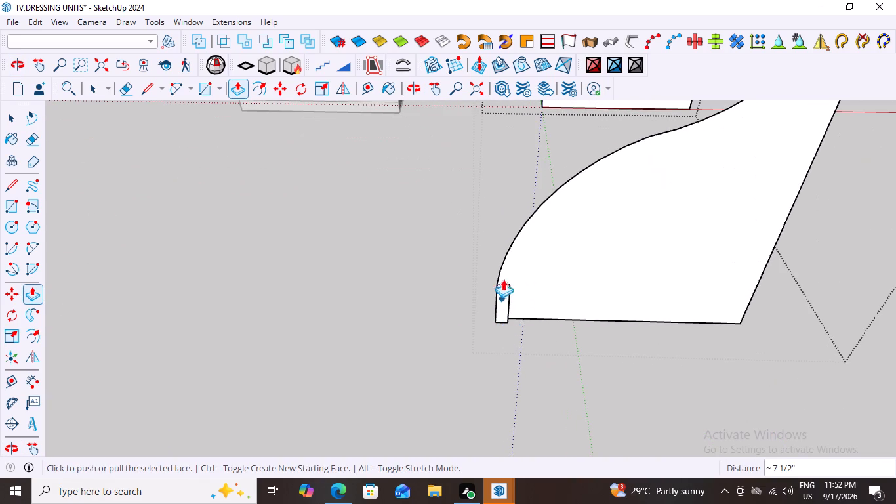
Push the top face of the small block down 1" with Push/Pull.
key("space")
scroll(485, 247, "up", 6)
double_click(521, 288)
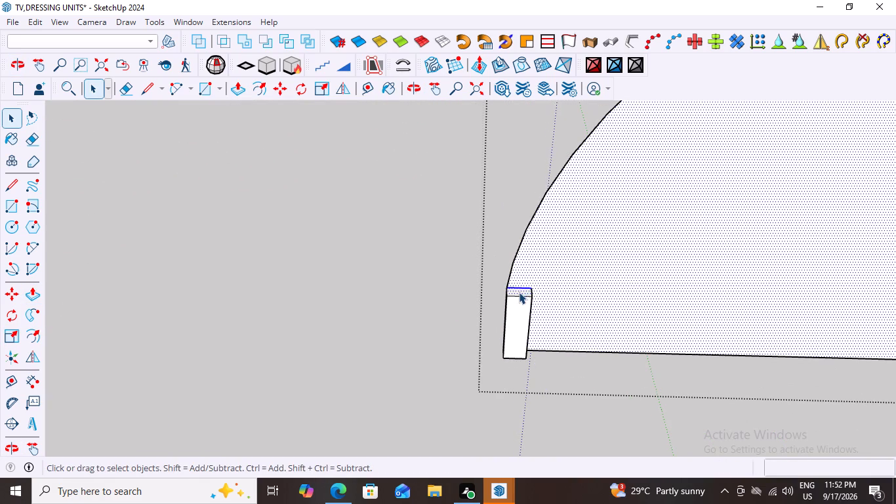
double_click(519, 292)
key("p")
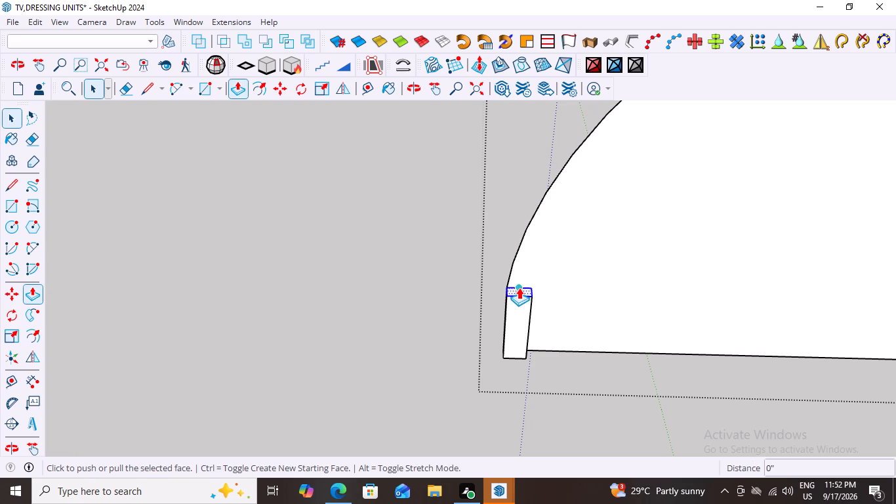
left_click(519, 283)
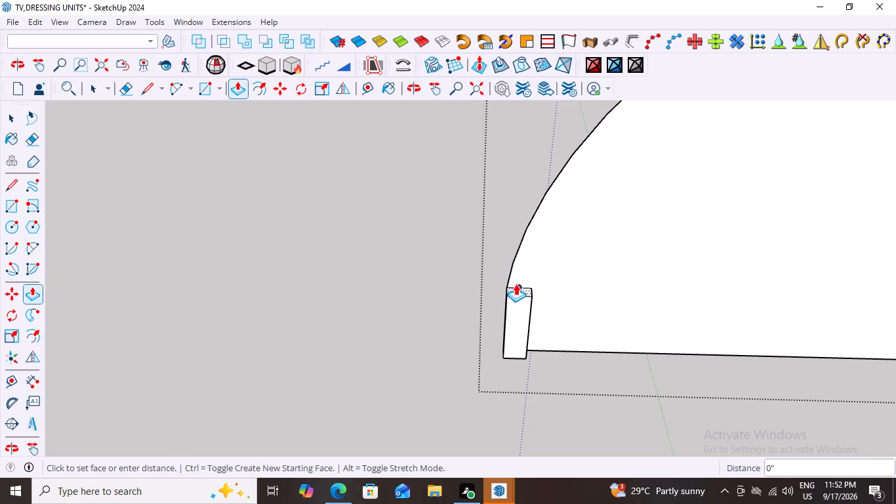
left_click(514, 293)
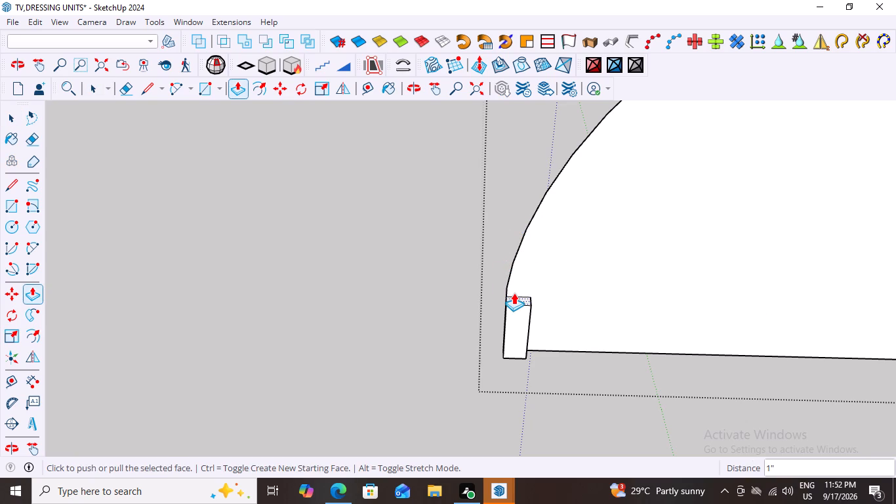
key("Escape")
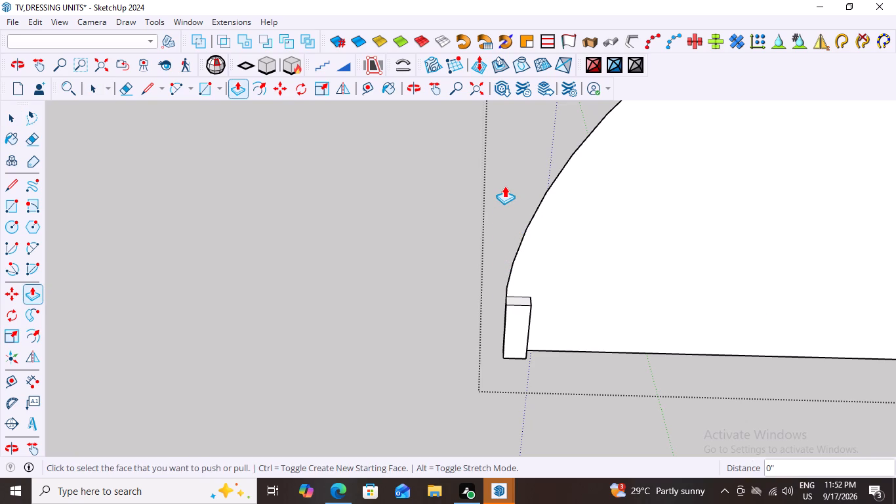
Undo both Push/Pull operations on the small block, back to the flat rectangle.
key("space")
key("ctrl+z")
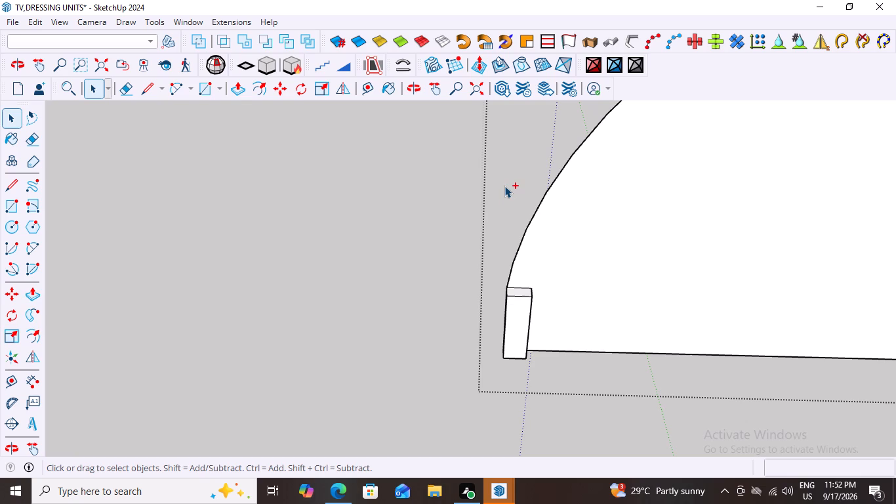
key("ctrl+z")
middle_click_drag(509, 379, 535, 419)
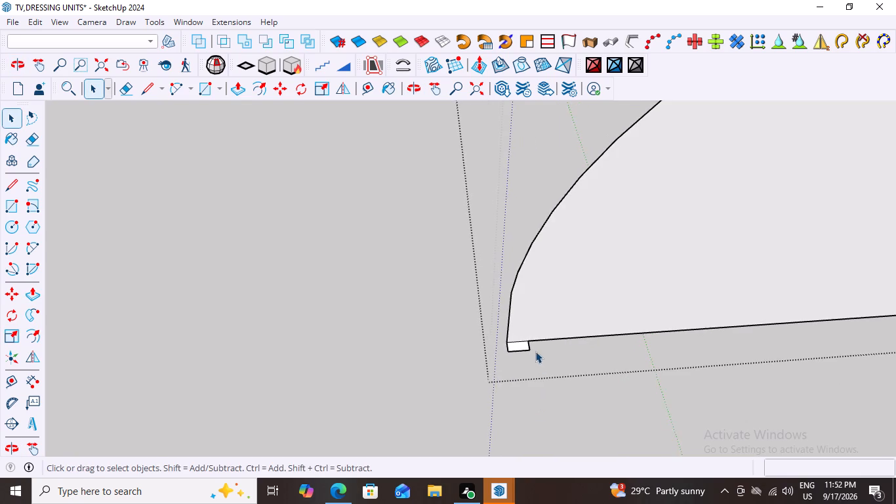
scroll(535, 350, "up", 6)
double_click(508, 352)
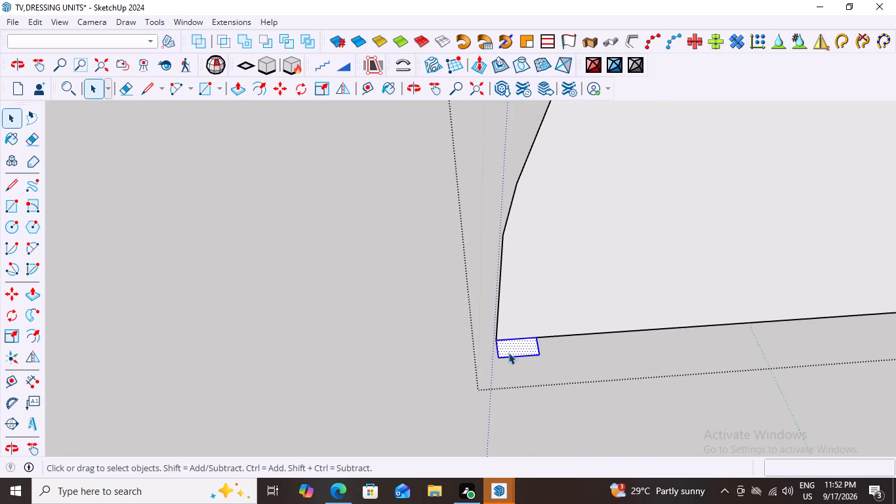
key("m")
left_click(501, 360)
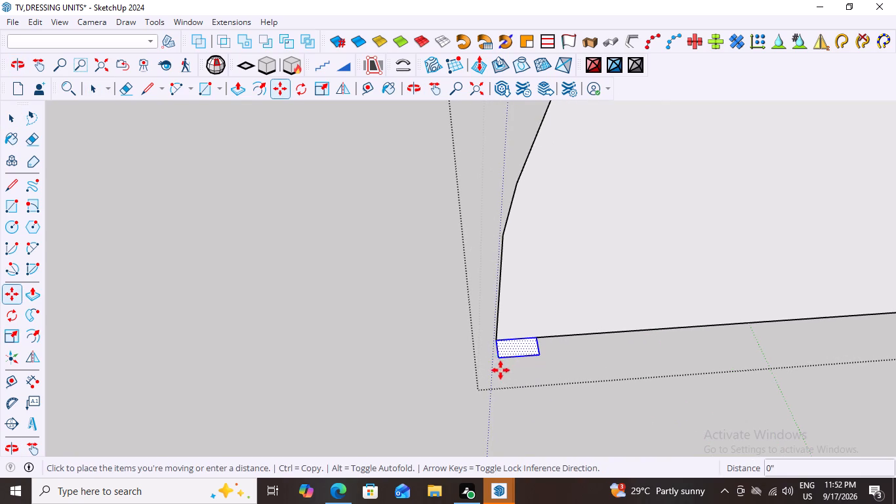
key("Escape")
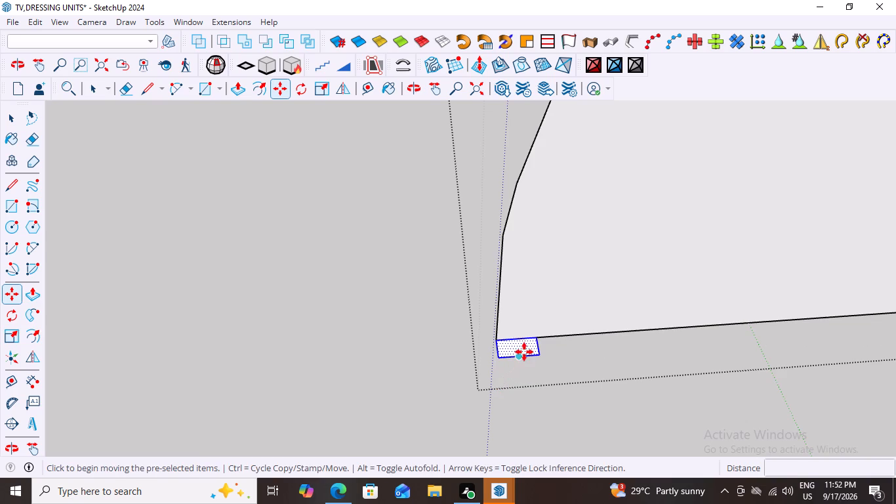
Make a component from the small rectangle's face and edges at the bottom corner of the S-curve piece.
key("space")
left_click(514, 345)
triple_click(514, 345)
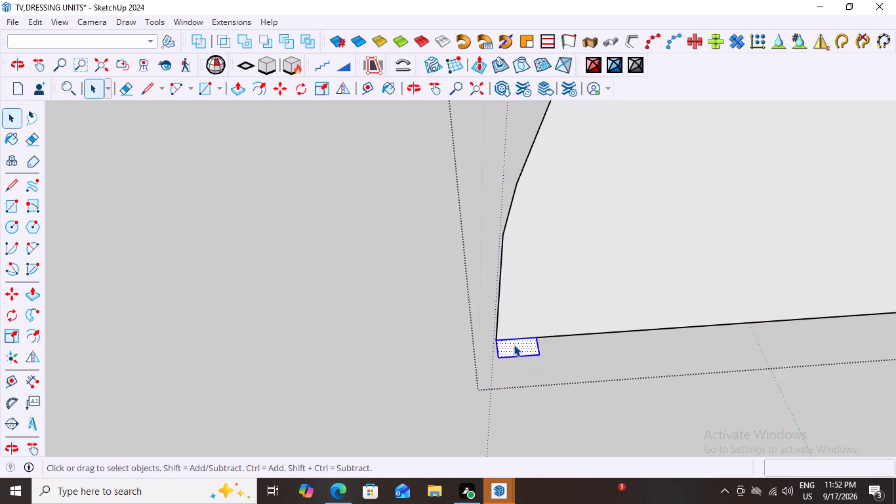
left_click(561, 367)
left_click(520, 348)
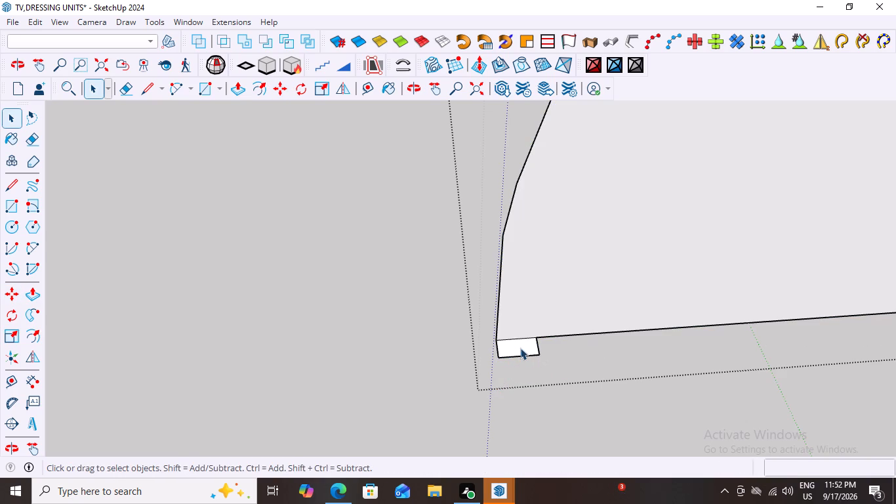
left_click(520, 348)
left_click(520, 348)
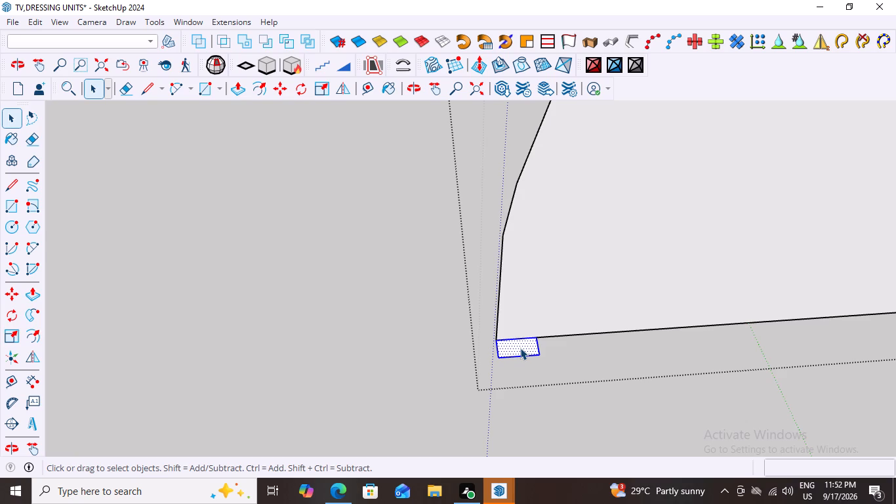
right_click(520, 348)
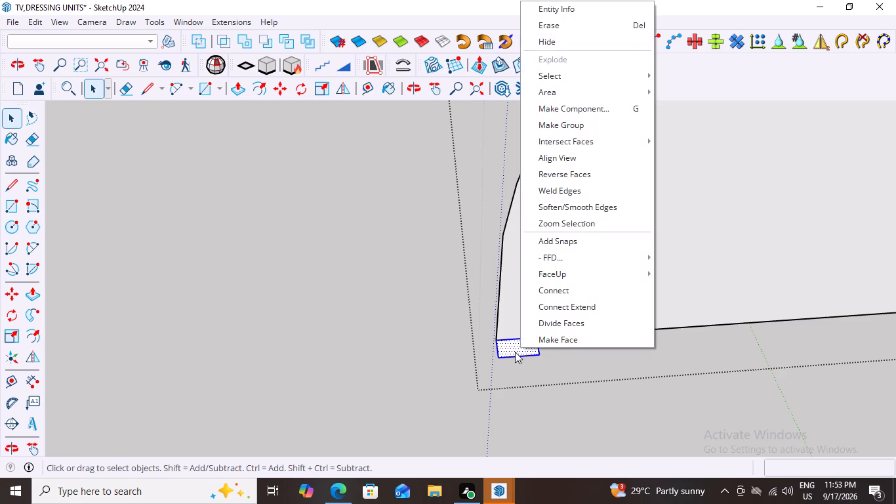
left_click(569, 112)
left_click(453, 406)
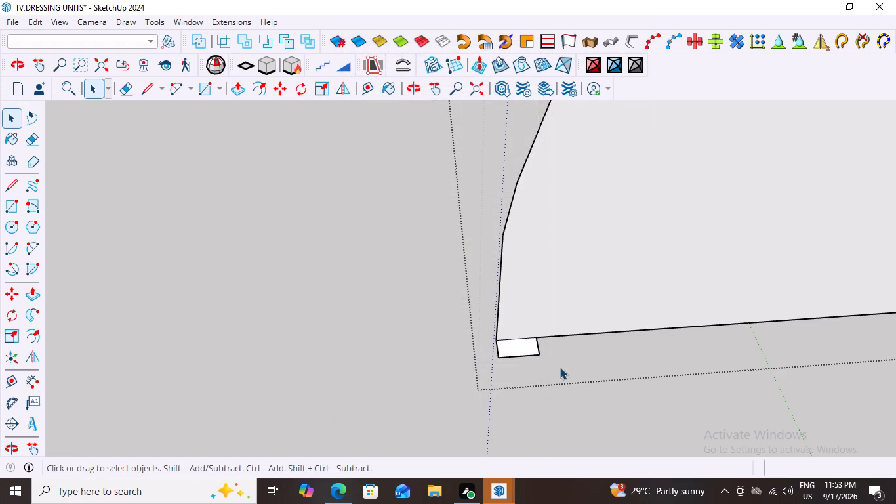
Copy the small rectangle at the S-curve piece's bottom corner 2" outward with Move.
left_click(529, 346)
double_click(529, 346)
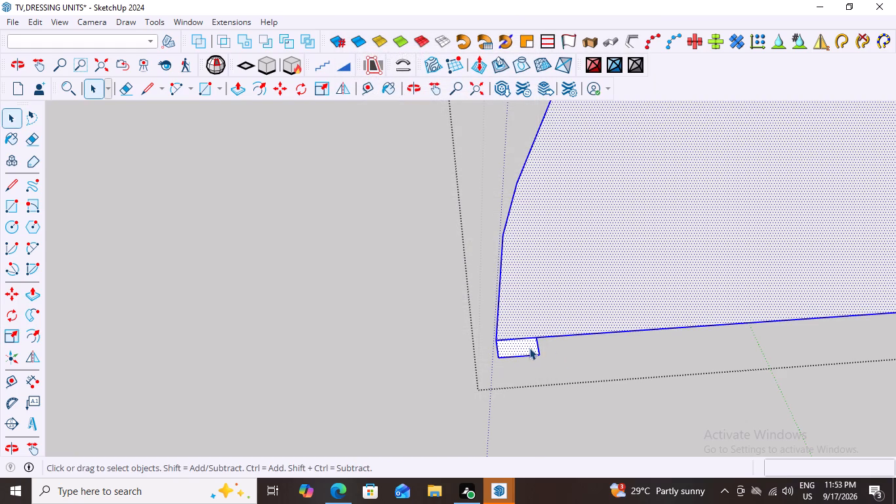
left_click(562, 364)
left_click(526, 345)
left_click(526, 345)
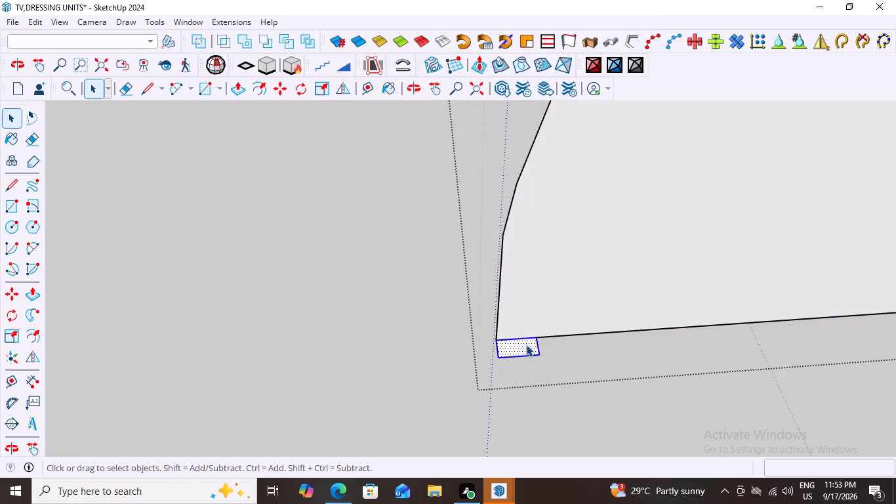
key("m")
left_click(541, 356)
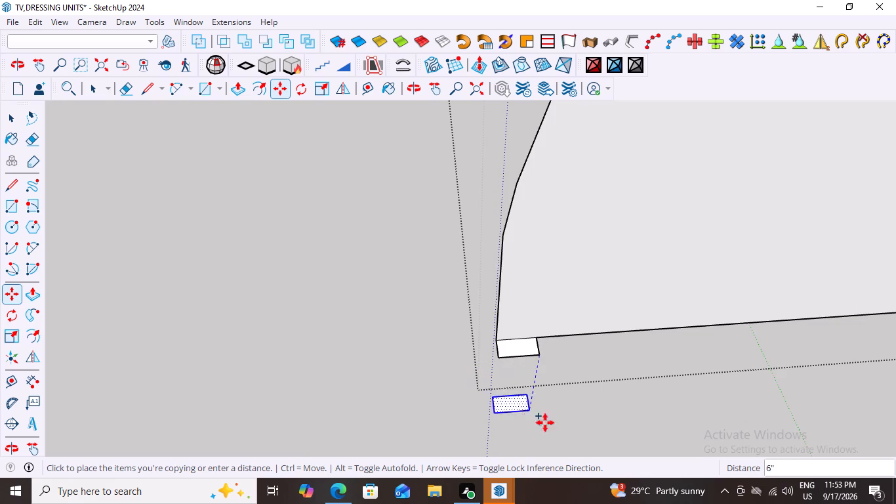
scroll(548, 391, "up", 2)
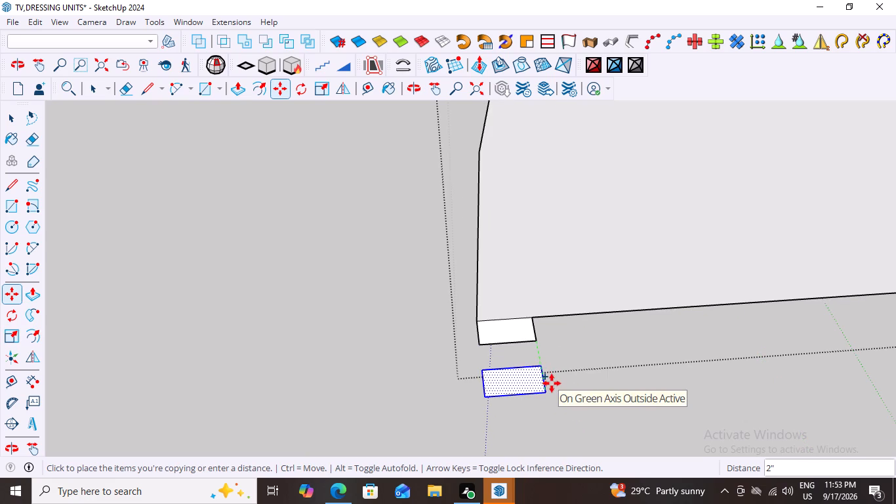
left_click(554, 381)
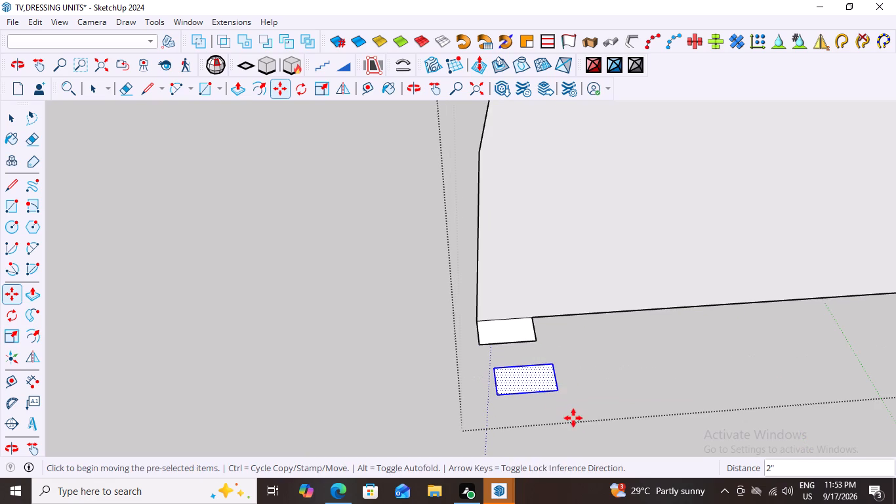
key("space")
Push/Pull the copied rectangle up about 5' 3/4" to the height of the S-curve piece's upper tip.
scroll(577, 415, "down", 2)
key("p")
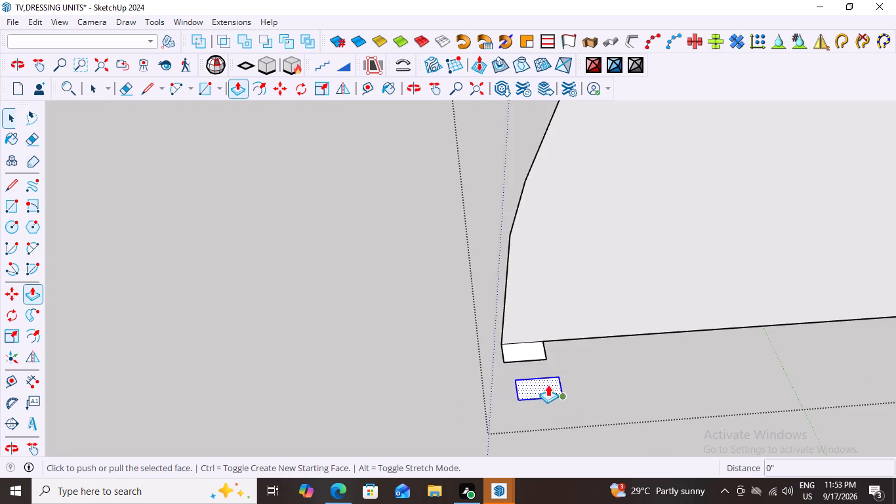
left_click(544, 381)
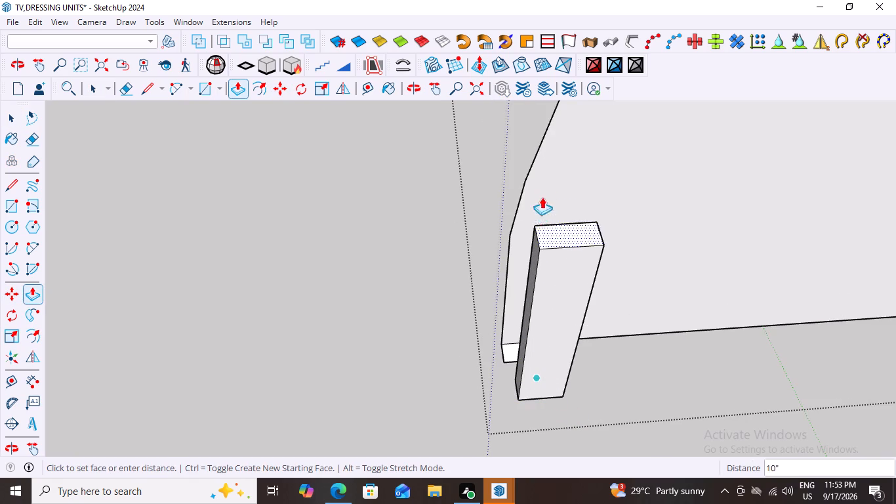
scroll(575, 184, "down", 20)
scroll(575, 184, "down", 5)
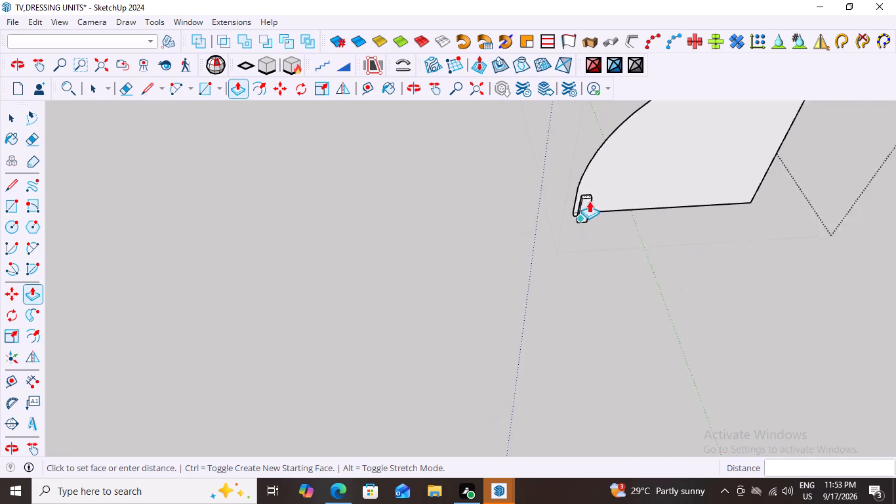
scroll(589, 201, "down", 11)
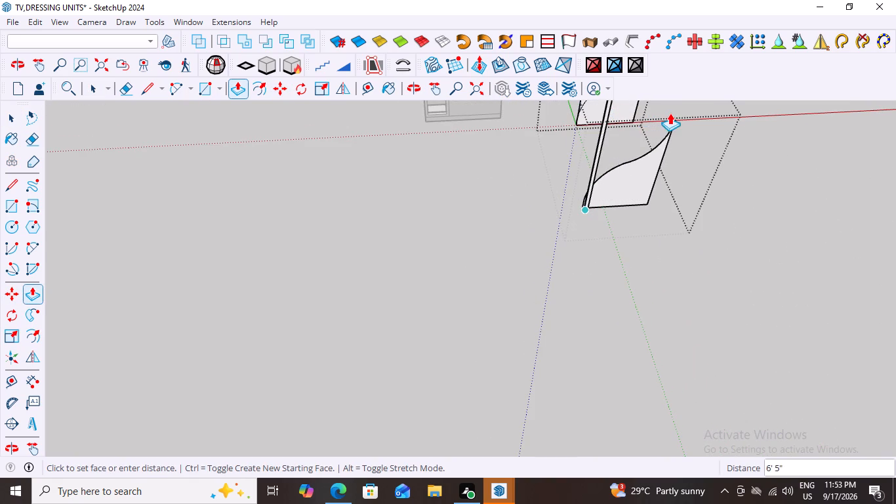
left_click(679, 121)
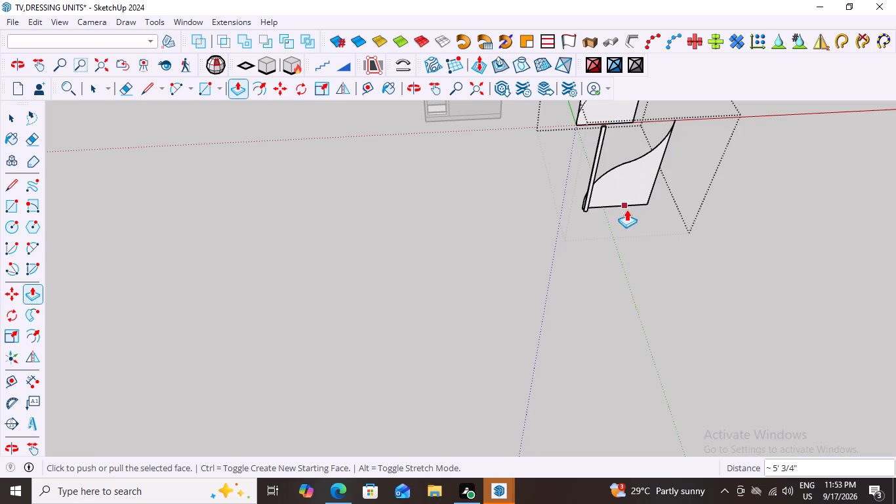
Examine the upright bar against the S-curve piece and the panel behind it from several angles.
middle_click_drag(622, 217, 674, 272)
scroll(579, 195, "up", 2)
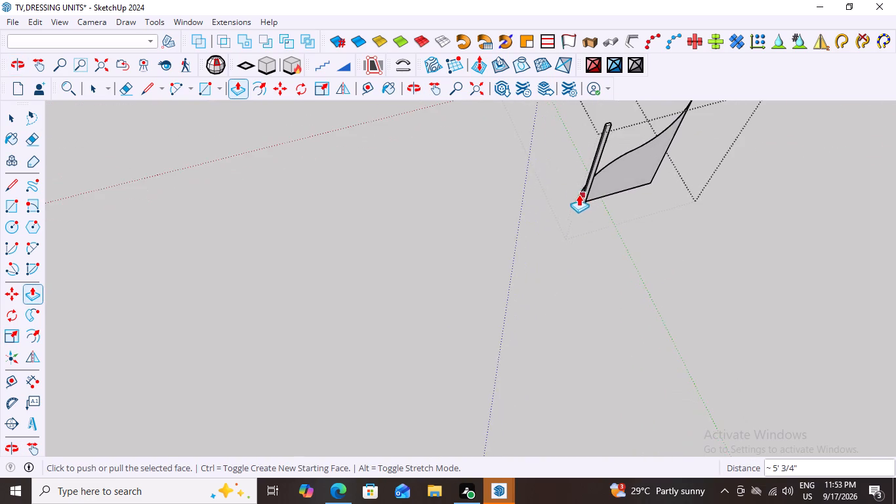
scroll(651, 208, "up", 6)
middle_click_drag(633, 224, 518, 243)
scroll(525, 239, "down", 9)
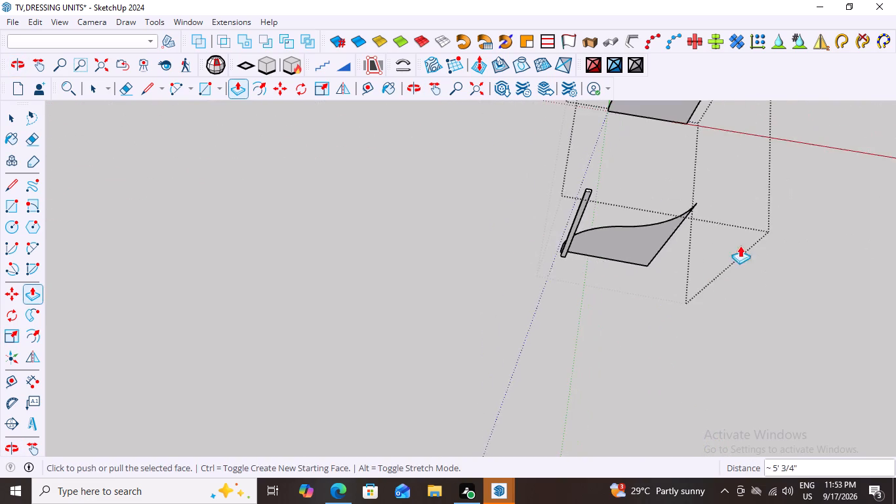
middle_click_drag(740, 242, 815, 125)
scroll(683, 187, "down", 8)
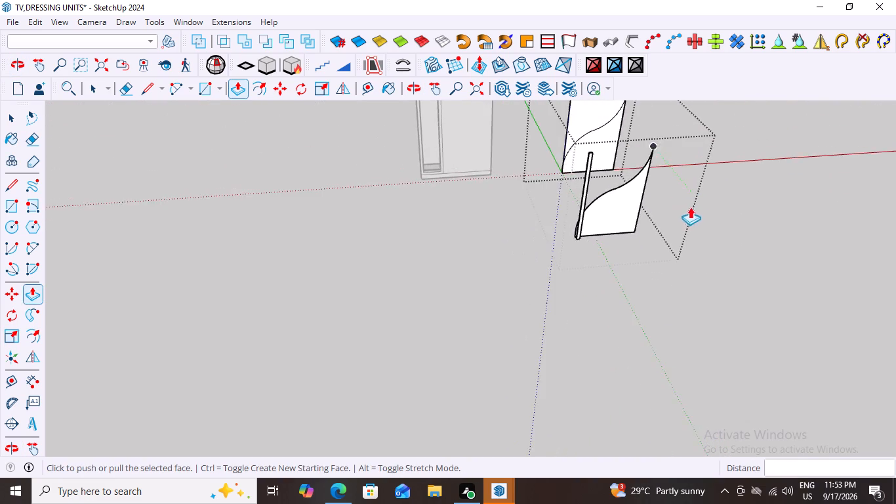
scroll(690, 207, "down", 2)
middle_click_drag(731, 211, 668, 149)
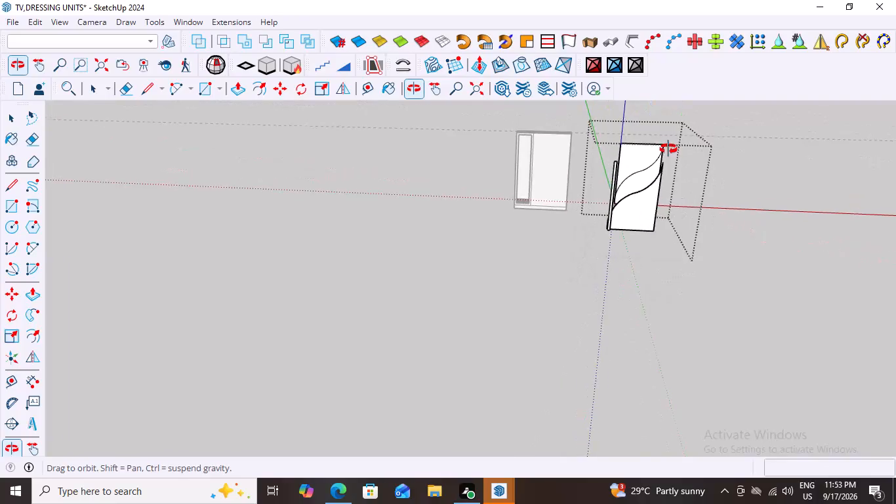
middle_click_drag(668, 149, 663, 143)
scroll(676, 227, "up", 3)
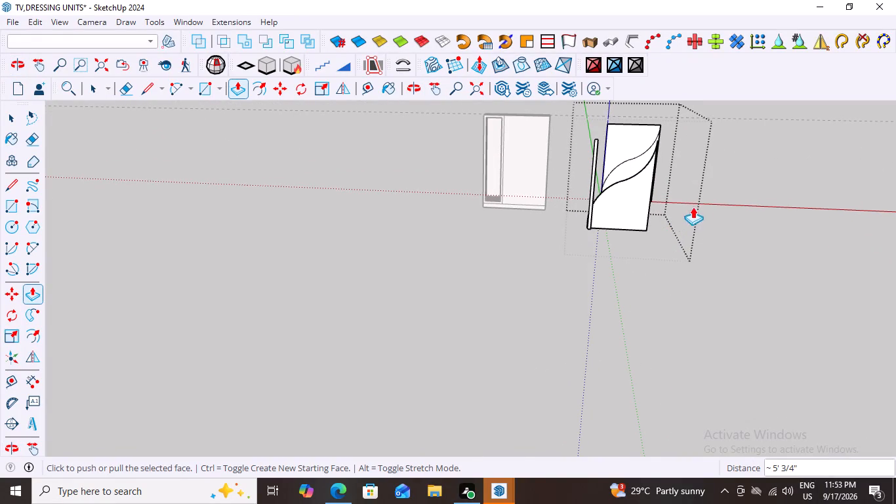
middle_click(714, 177)
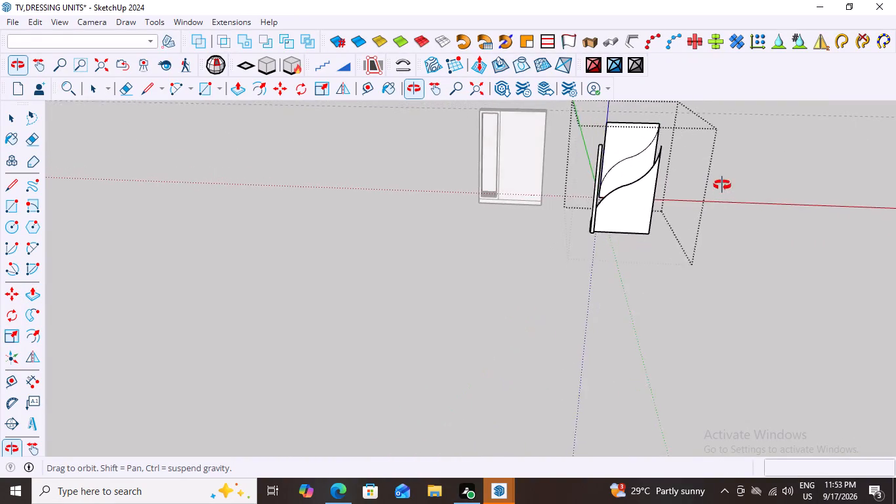
scroll(516, 190, "down", 13)
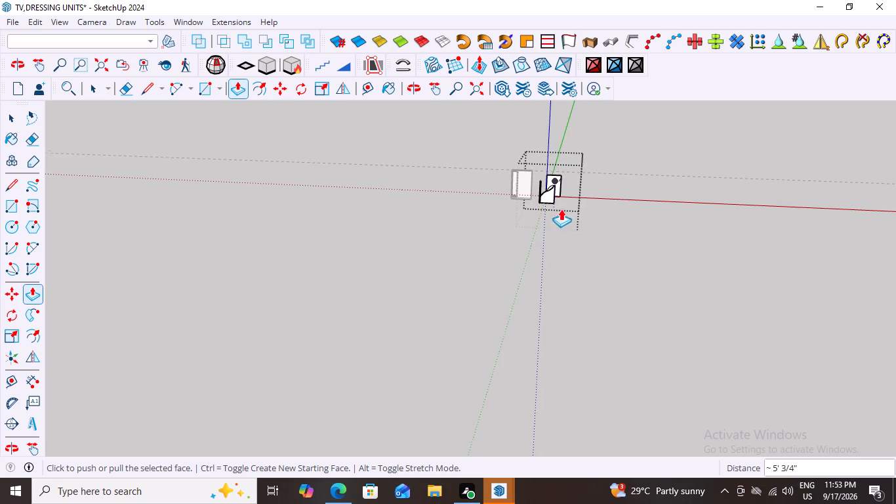
middle_click_drag(560, 210, 593, 213)
scroll(522, 165, "up", 3)
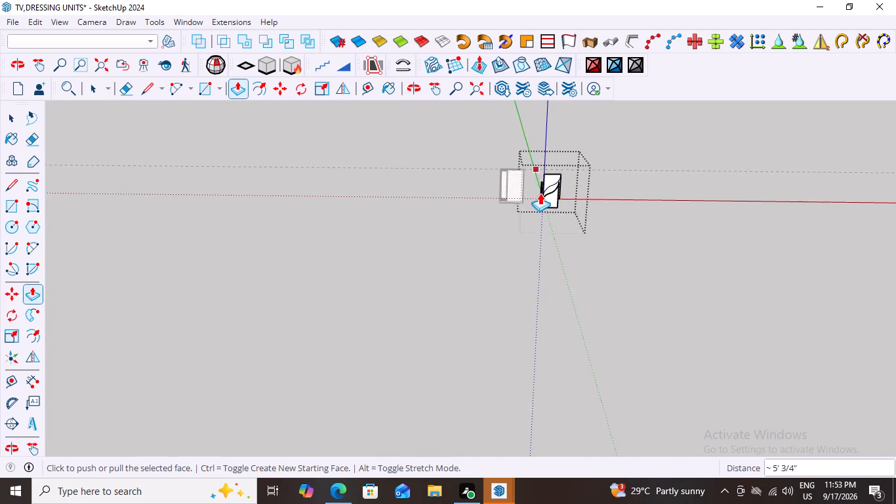
scroll(540, 193, "up", 14)
scroll(649, 201, "up", 1)
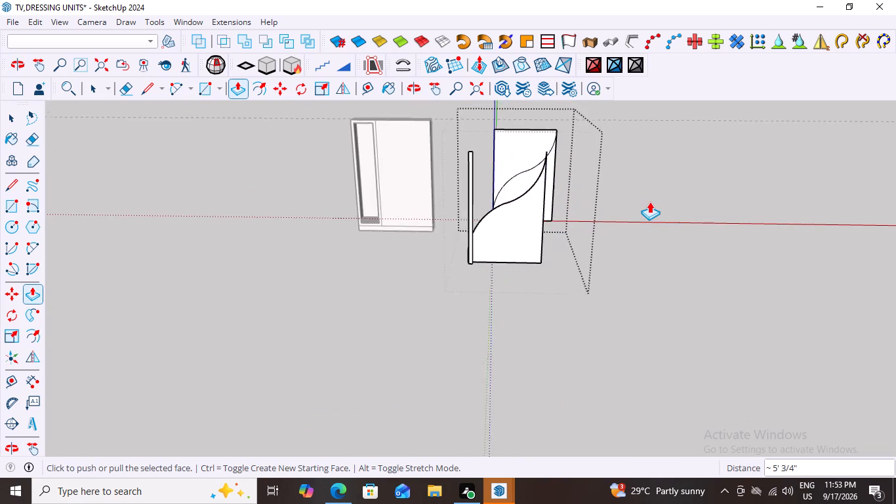
scroll(649, 201, "up", 1)
key("space")
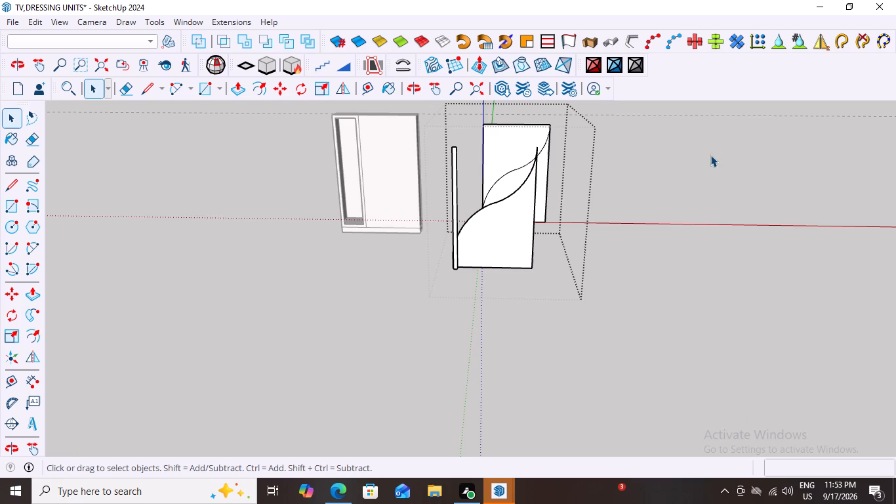
Group all faces and edges of the tall upright bar beside the S-curve piece.
left_click(682, 168)
scroll(428, 269, "up", 2)
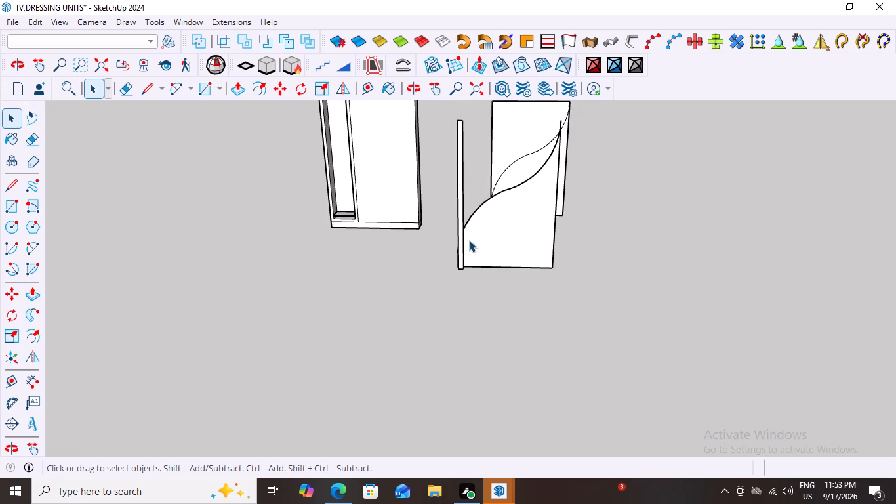
scroll(470, 238, "up", 2)
double_click(455, 240)
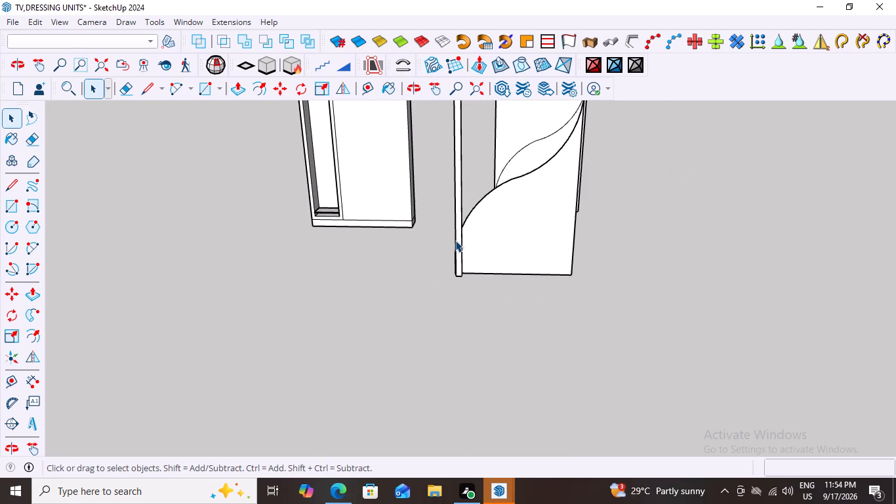
left_click(455, 240)
triple_click(455, 240)
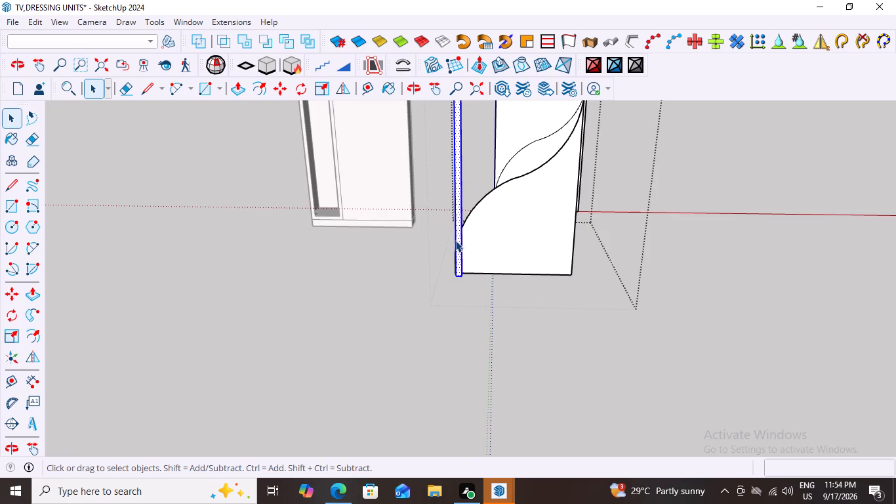
double_click(455, 240)
middle_click_drag(392, 254, 567, 305)
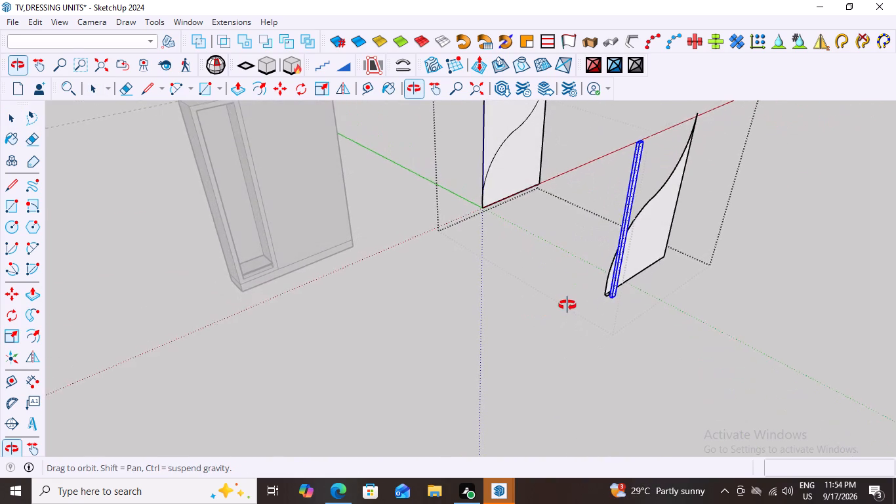
middle_click_drag(567, 305, 556, 296)
right_click(622, 291)
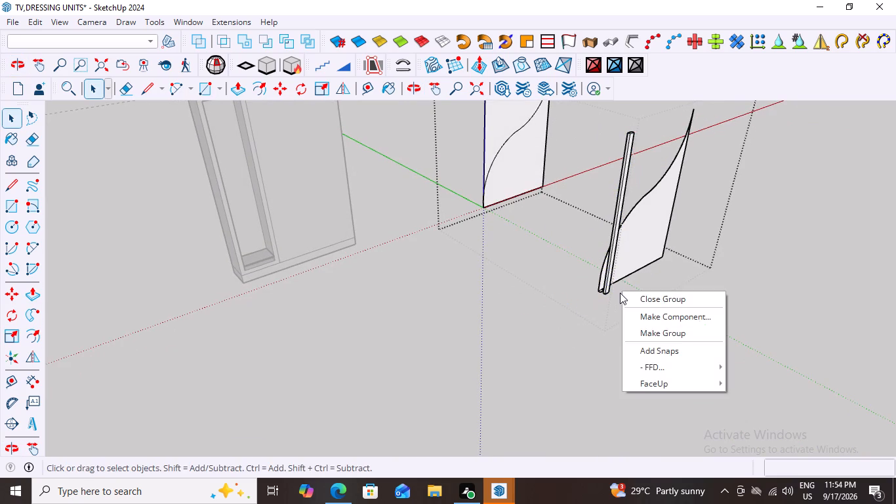
triple_click(608, 278)
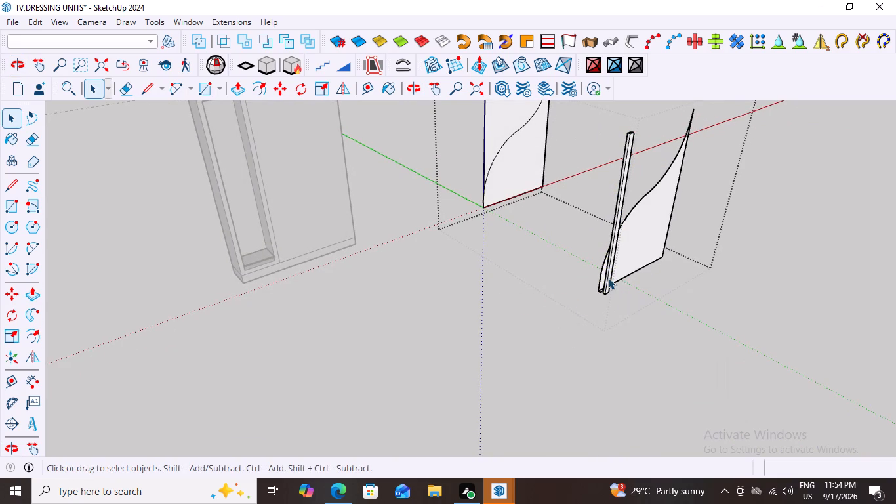
left_click(608, 278)
left_click(608, 278)
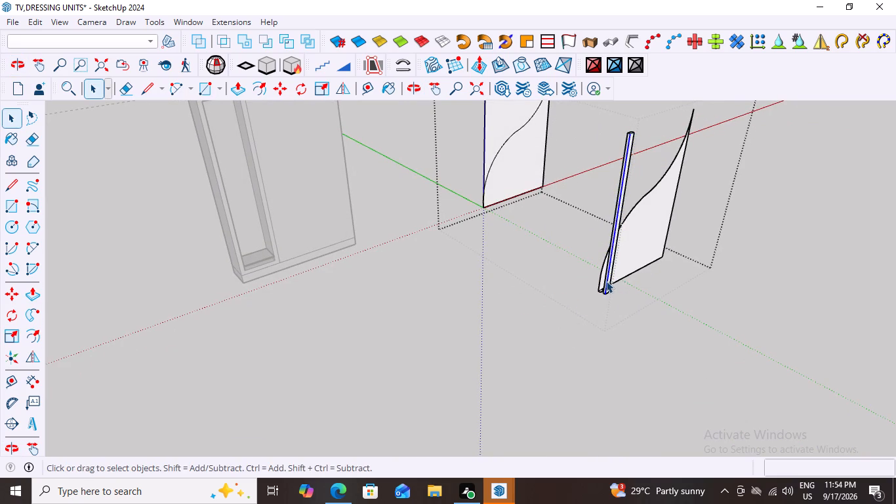
triple_click(607, 281)
left_click(607, 281)
left_click(607, 281)
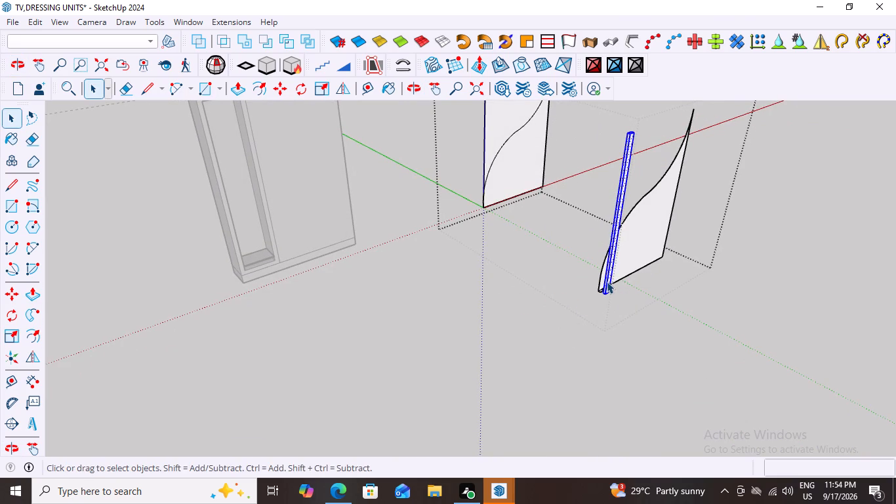
right_click(607, 282)
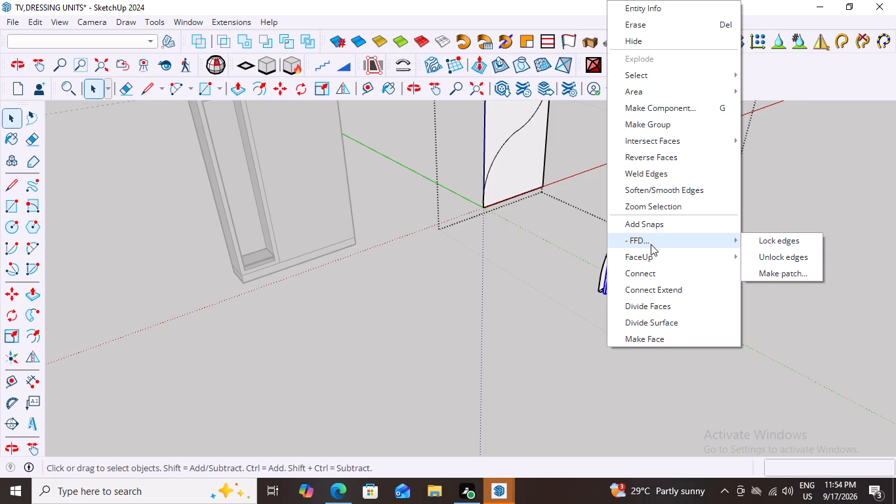
left_click(656, 124)
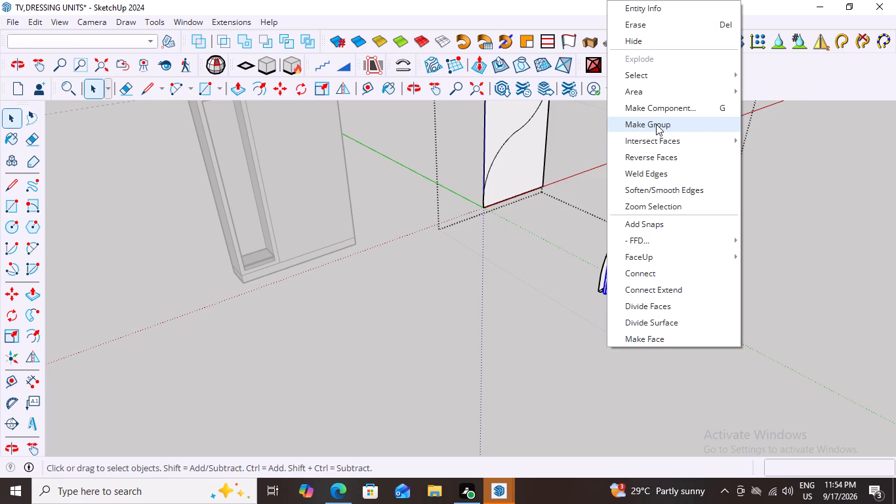
Delete the short end edge of the leftover small rectangle at the S-curve piece's bottom corner, together with its face.
middle_click_drag(636, 302, 506, 284)
scroll(539, 303, "up", 17)
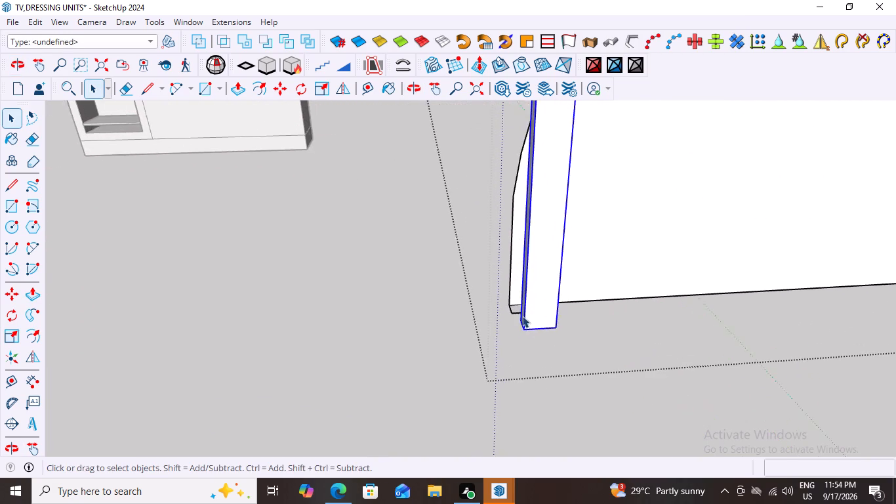
scroll(522, 316, "up", 5)
left_click(537, 297)
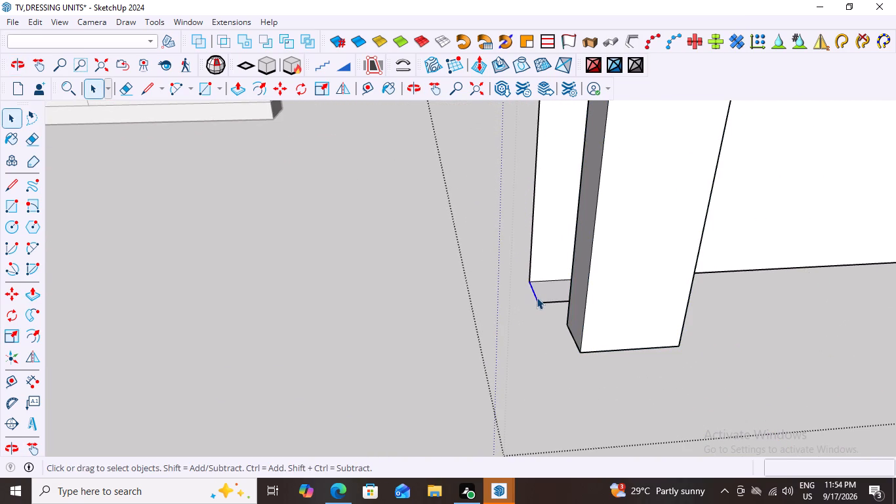
left_click(537, 297)
left_click(537, 297)
key("Delete")
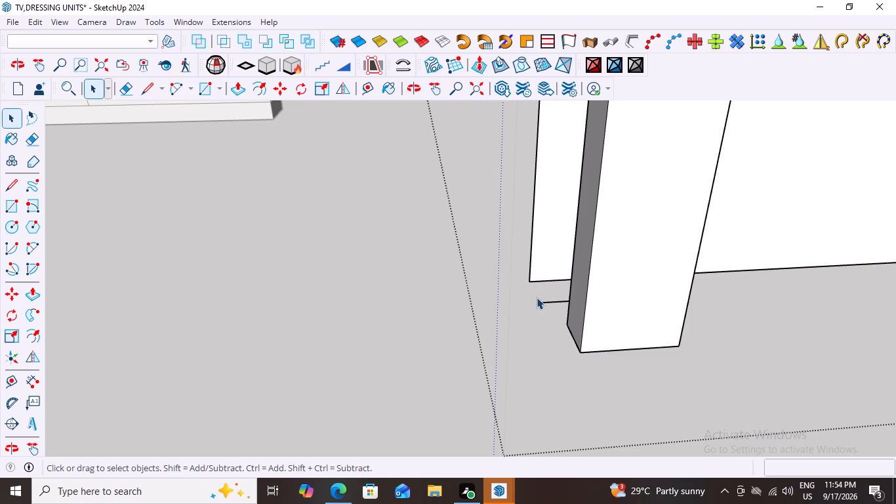
Delete the leftover rectangle's long edge beside the foot of the upright bar.
left_click(544, 299)
left_click(545, 299)
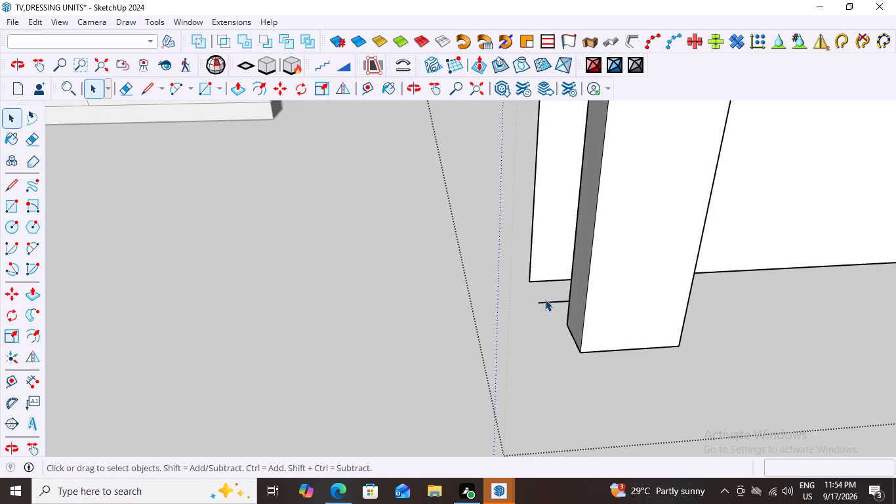
double_click(545, 299)
left_click(546, 301)
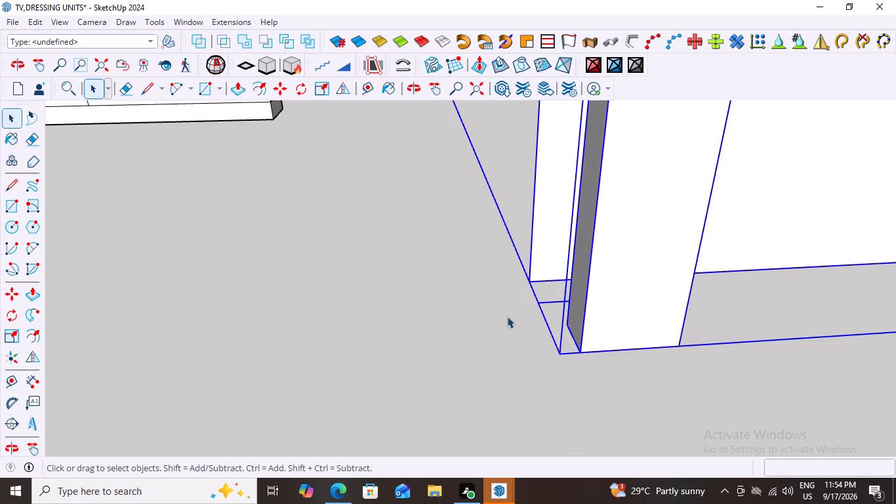
left_click(506, 316)
left_click(541, 303)
left_click(541, 303)
double_click(558, 303)
left_click(558, 299)
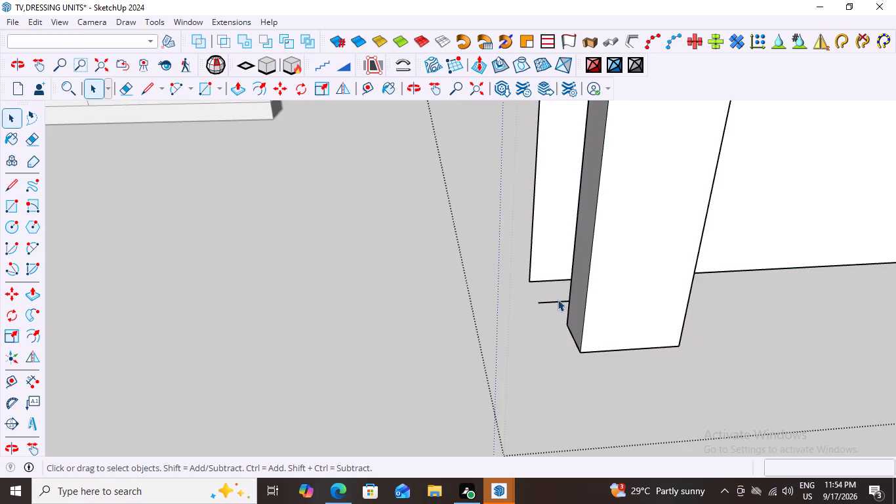
left_click(558, 299)
left_click(558, 299)
left_click(558, 299)
left_click(554, 303)
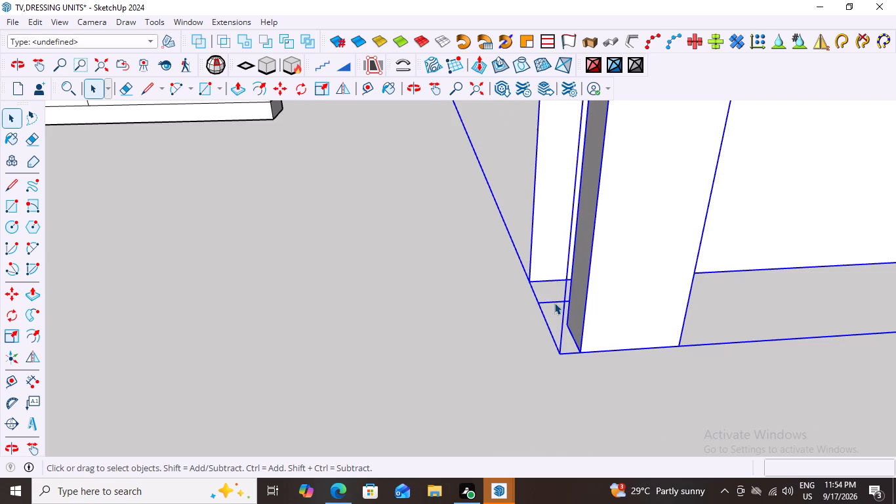
left_click(512, 306)
double_click(548, 299)
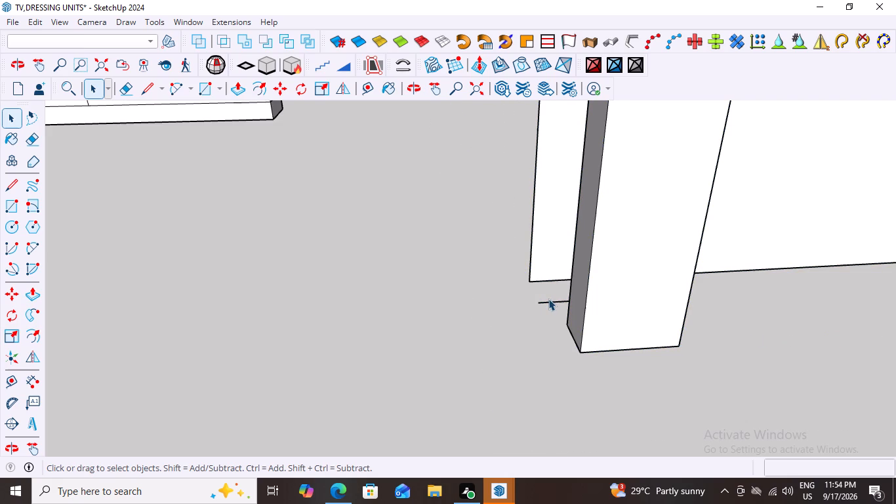
left_click(548, 302)
double_click(548, 302)
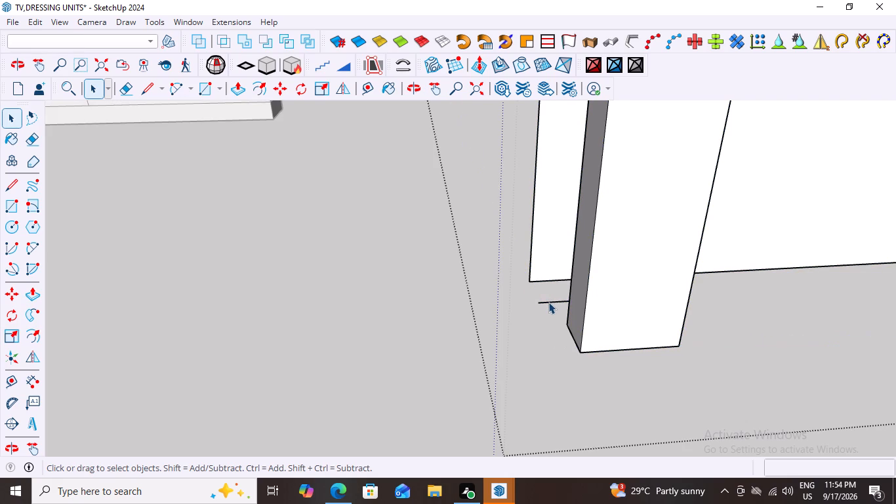
double_click(548, 302)
key("Delete")
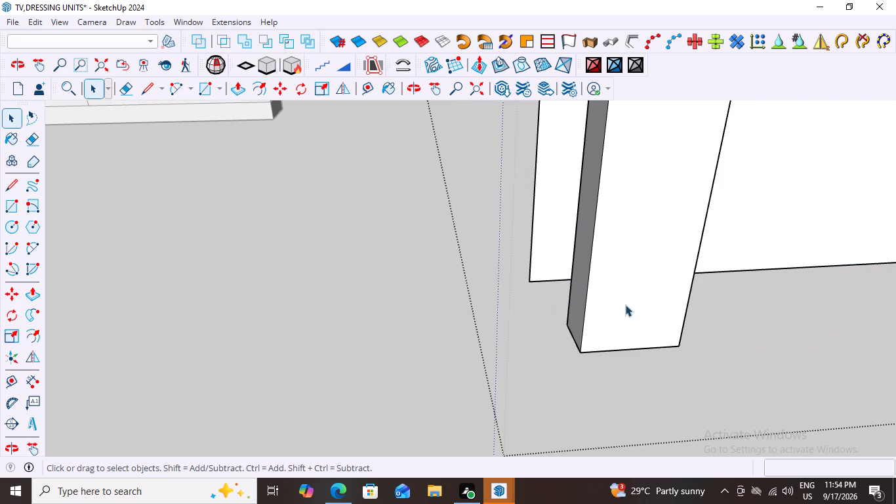
Delete the last stray edge of the leftover rectangle, between the upright bar's foot and the S-curve piece's bottom edge.
middle_click_drag(740, 313, 622, 337)
middle_click(622, 318)
scroll(622, 318, "down", 6)
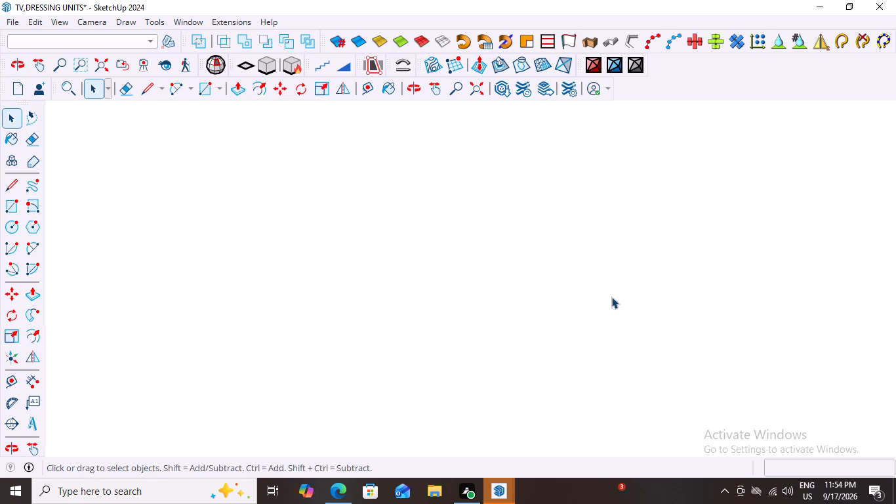
scroll(611, 297, "down", 12)
scroll(539, 254, "down", 20)
scroll(539, 254, "down", 3)
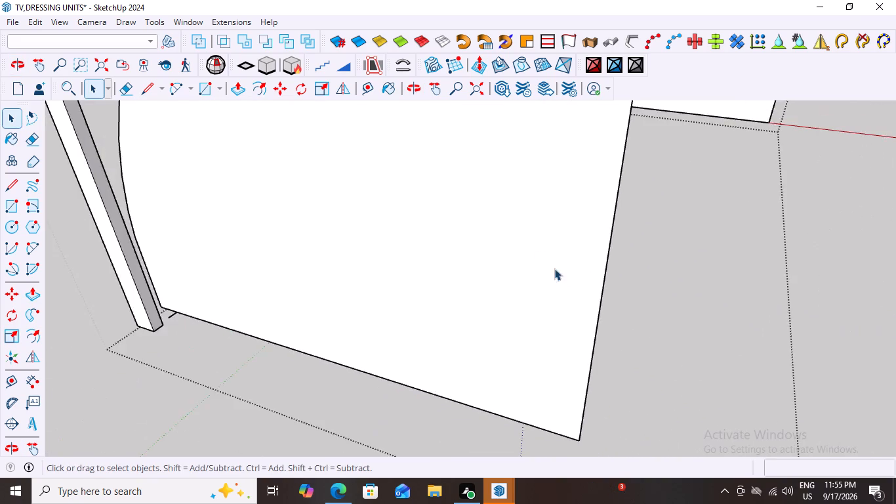
scroll(554, 268, "down", 3)
scroll(276, 304, "up", 8)
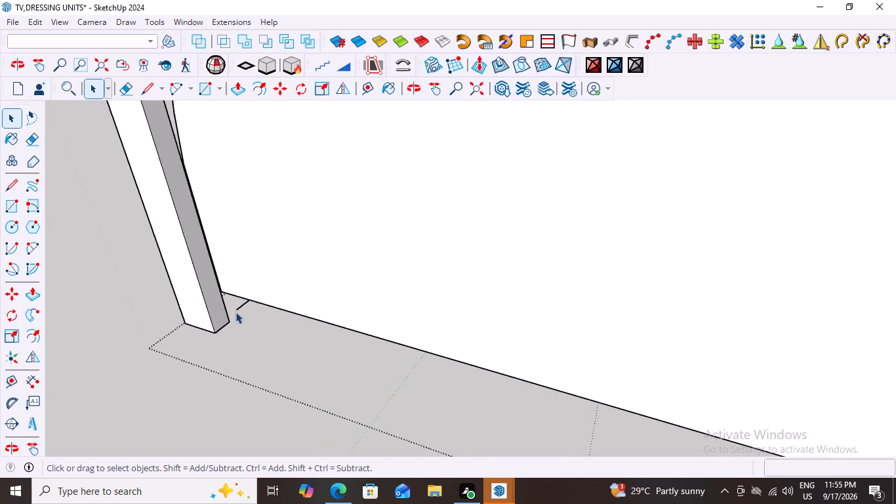
scroll(235, 312, "up", 5)
double_click(239, 308)
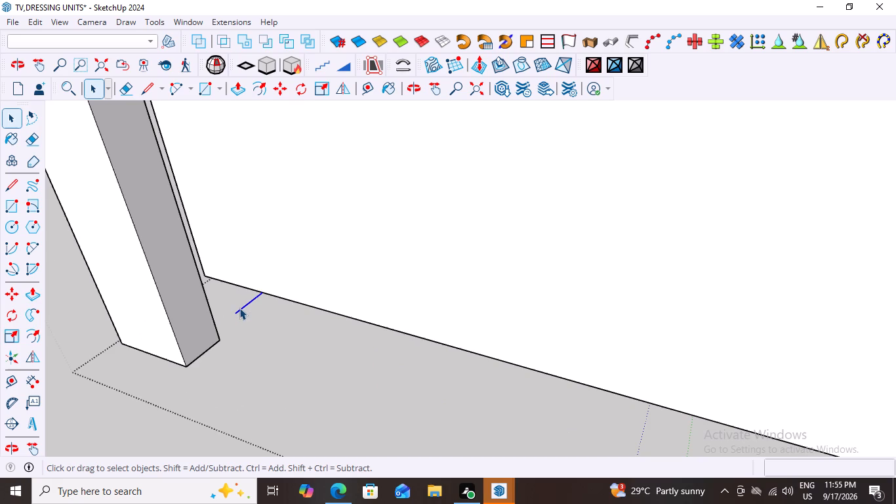
key("Delete")
Examine the upright bar, the S-curve piece and the panel behind them from several angles.
scroll(239, 308, "down", 3)
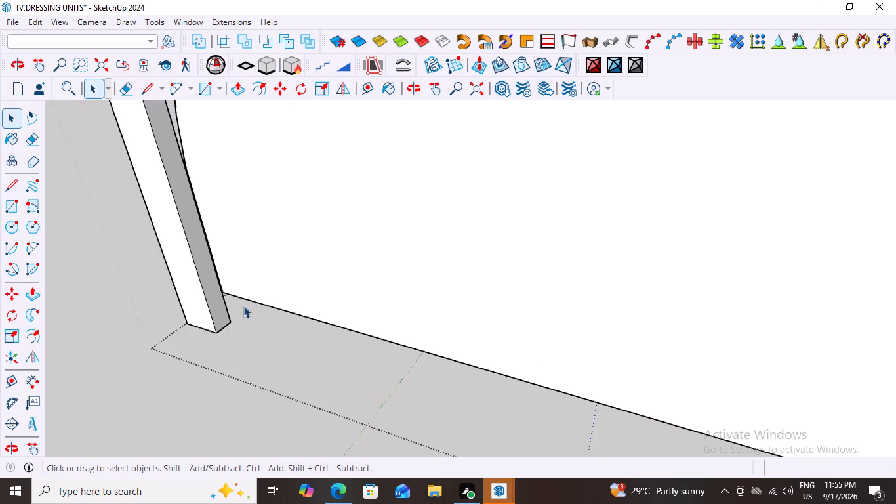
scroll(243, 306, "down", 20)
scroll(243, 306, "down", 8)
middle_click_drag(285, 402, 287, 420)
middle_click_drag(291, 420, 354, 394)
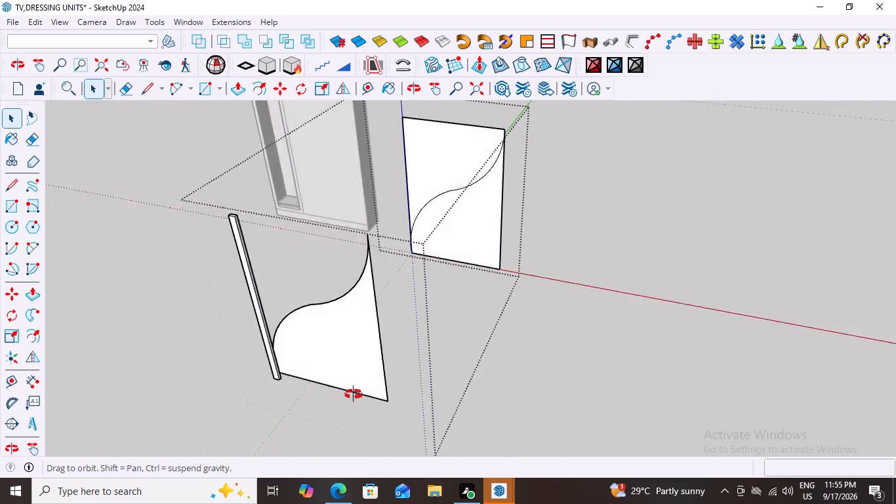
middle_click_drag(354, 394, 486, 358)
scroll(486, 358, "down", 5)
middle_click_drag(605, 339, 518, 380)
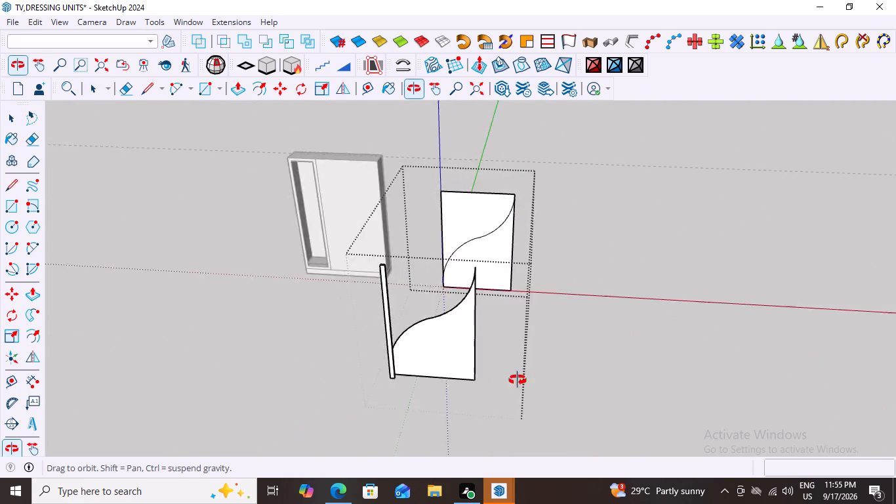
middle_click_drag(518, 380, 375, 358)
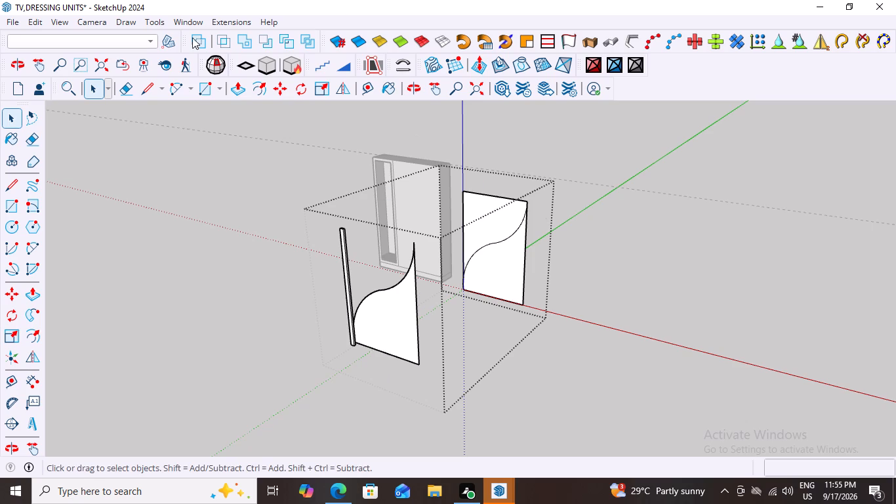
scroll(351, 50, "up", 9)
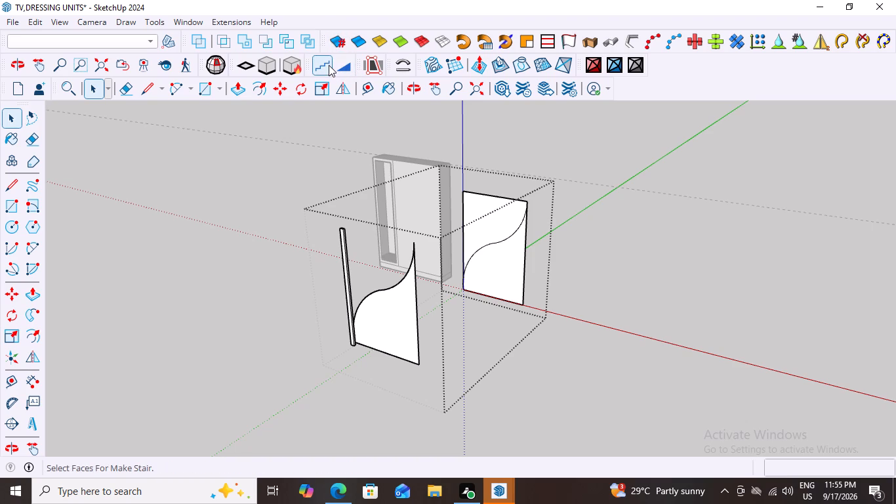
scroll(323, 67, "up", 6)
scroll(470, 271, "down", 2)
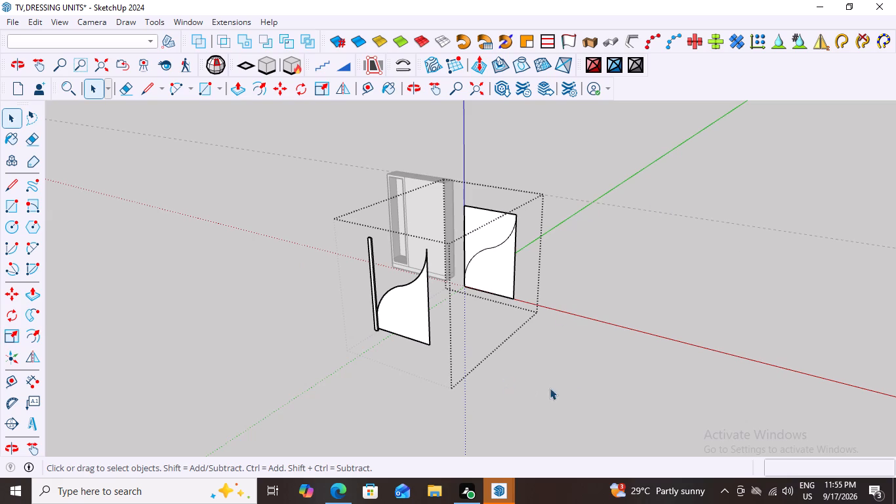
middle_click_drag(553, 360, 729, 316)
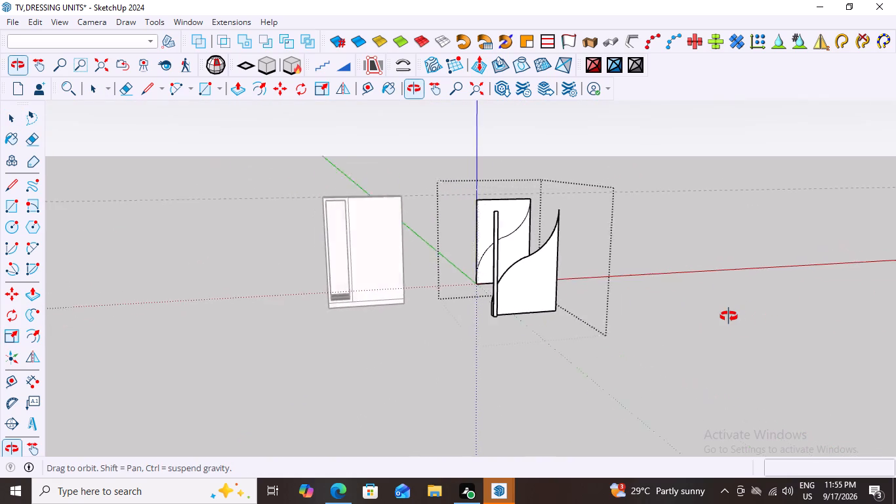
middle_click_drag(729, 316, 730, 327)
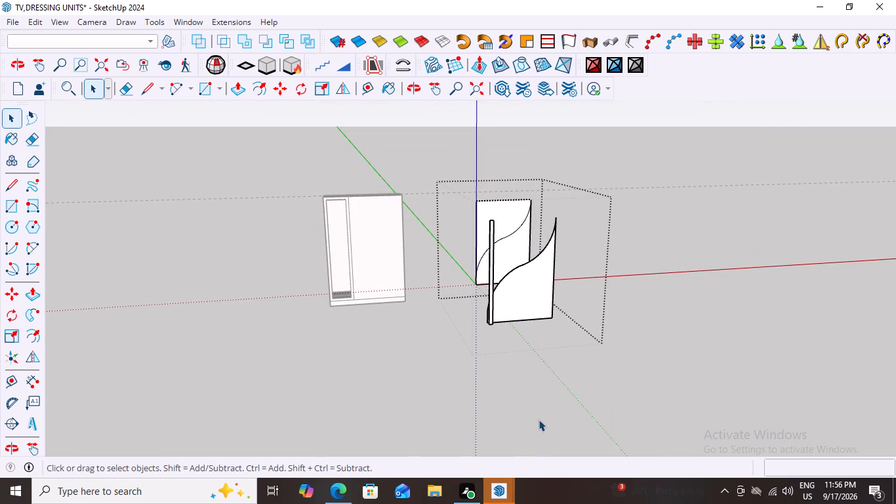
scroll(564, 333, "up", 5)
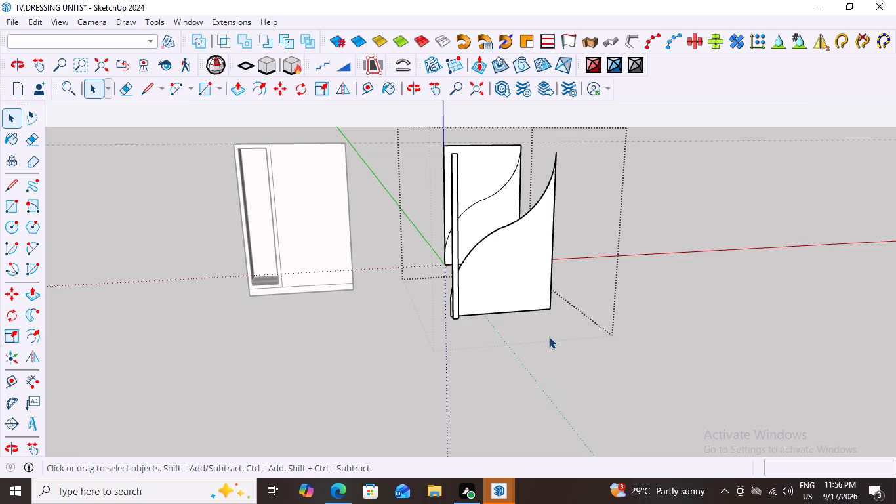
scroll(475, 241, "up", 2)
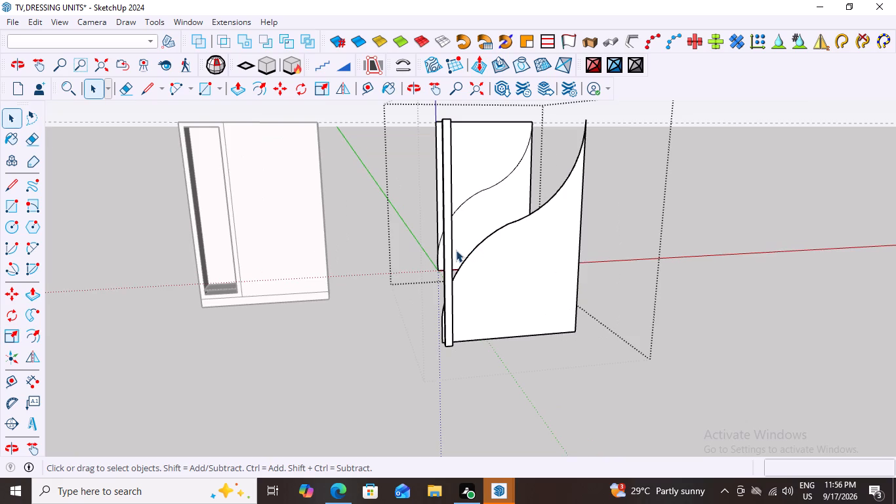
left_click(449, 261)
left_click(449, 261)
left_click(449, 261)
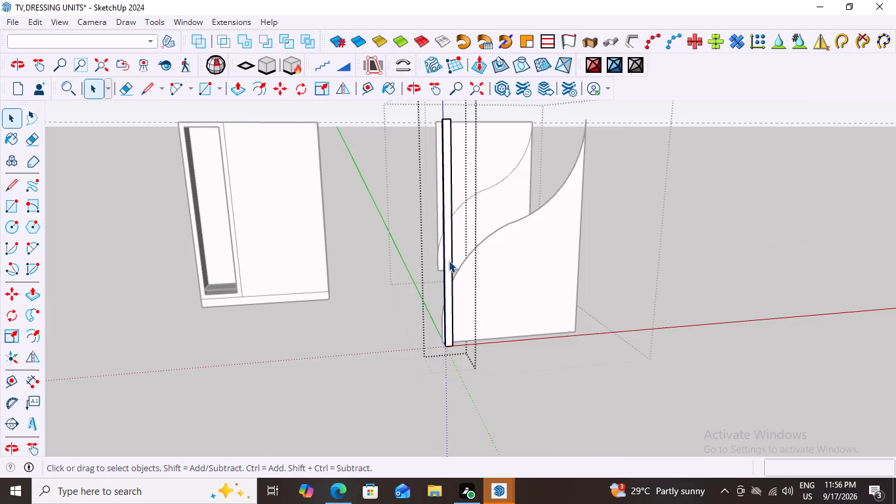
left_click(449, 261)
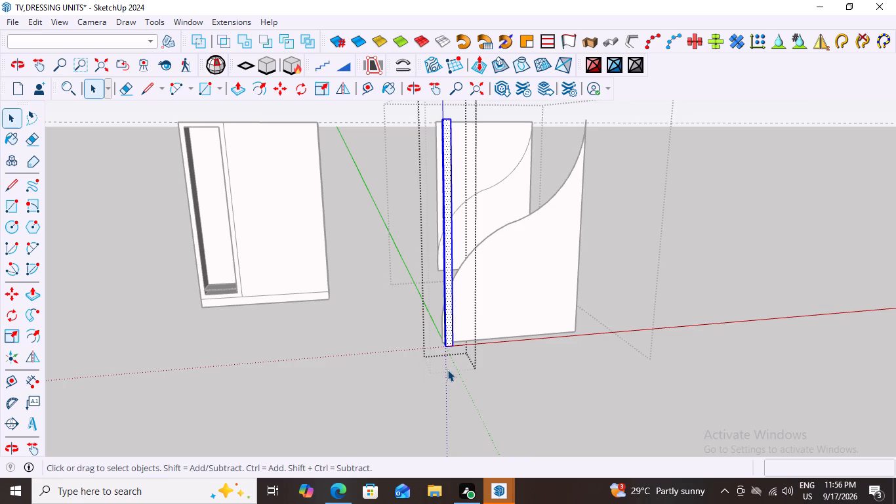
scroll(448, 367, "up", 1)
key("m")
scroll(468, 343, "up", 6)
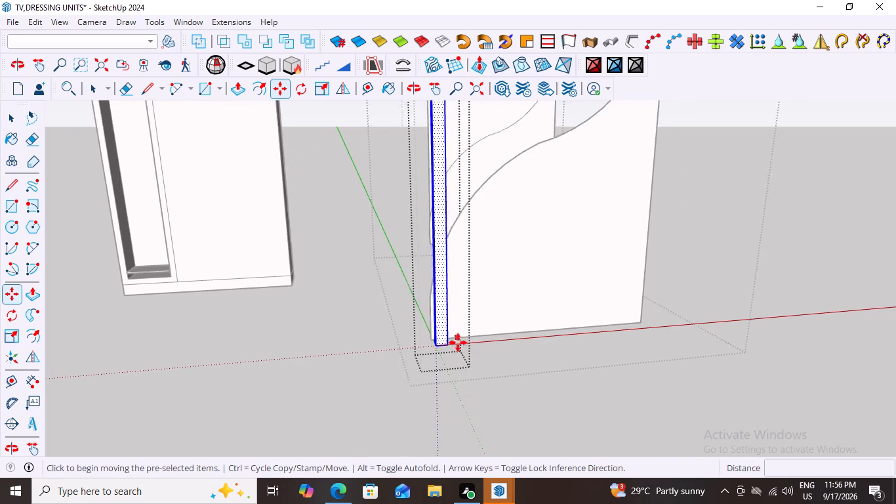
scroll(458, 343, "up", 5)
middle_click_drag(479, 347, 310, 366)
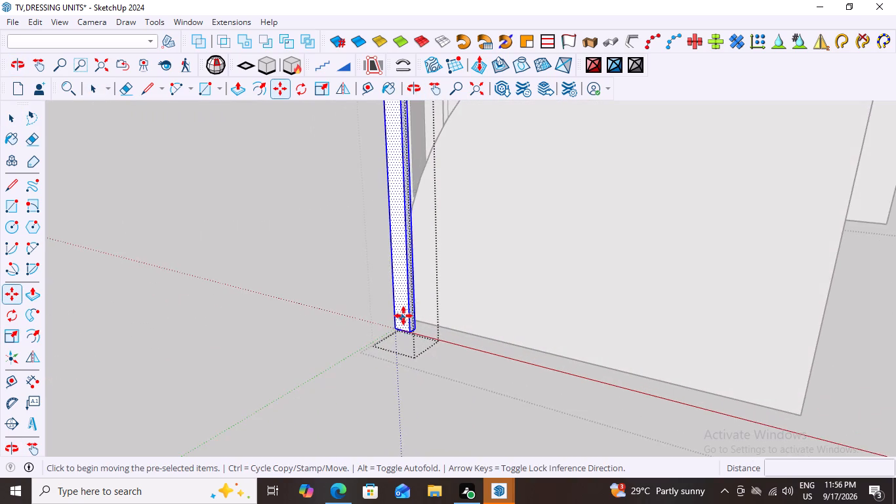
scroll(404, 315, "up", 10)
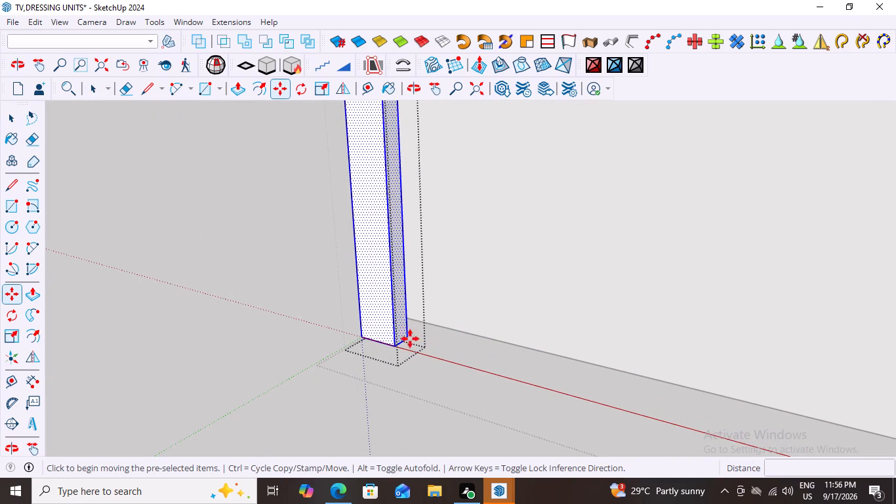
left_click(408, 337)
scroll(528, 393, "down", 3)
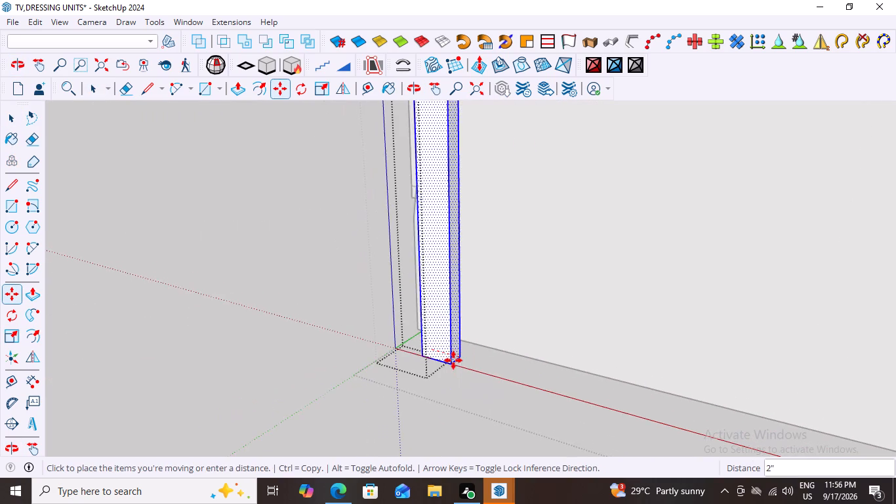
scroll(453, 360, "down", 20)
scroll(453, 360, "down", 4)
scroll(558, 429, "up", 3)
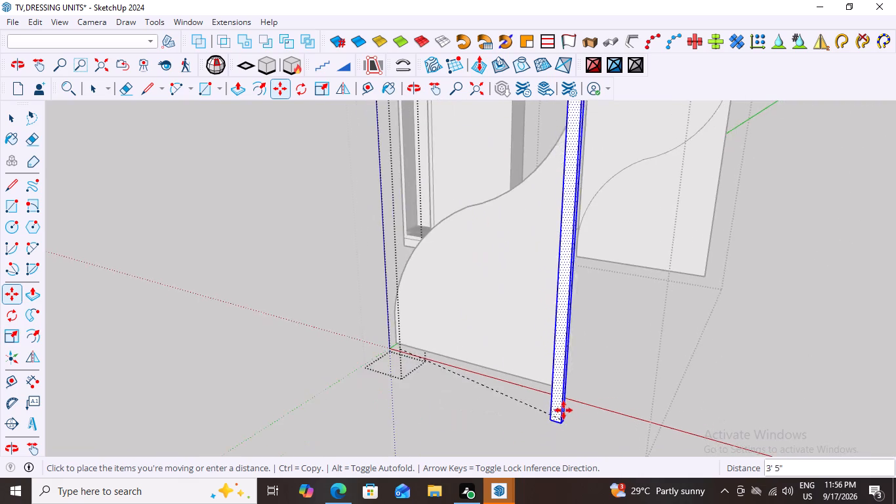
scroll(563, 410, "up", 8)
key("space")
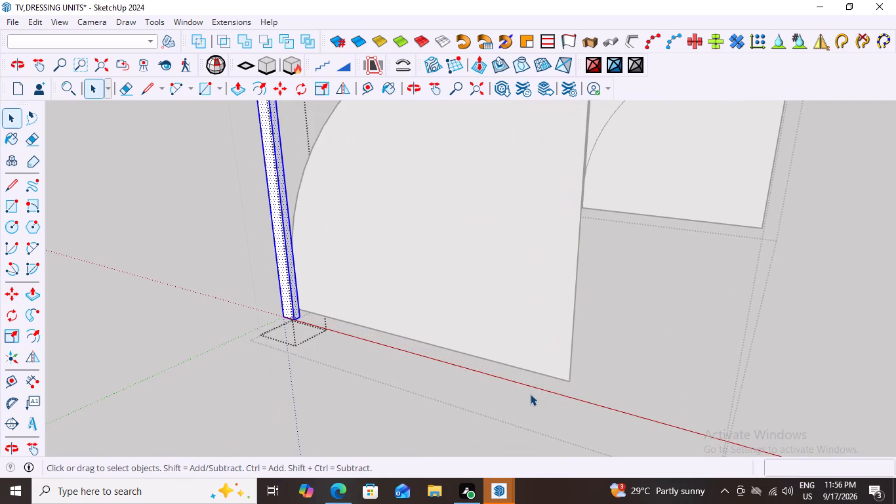
Move the upright bar about 3' 1 3/4" along the S-curve piece's bottom edge to the corner at its straight side.
key("space")
left_click(466, 404)
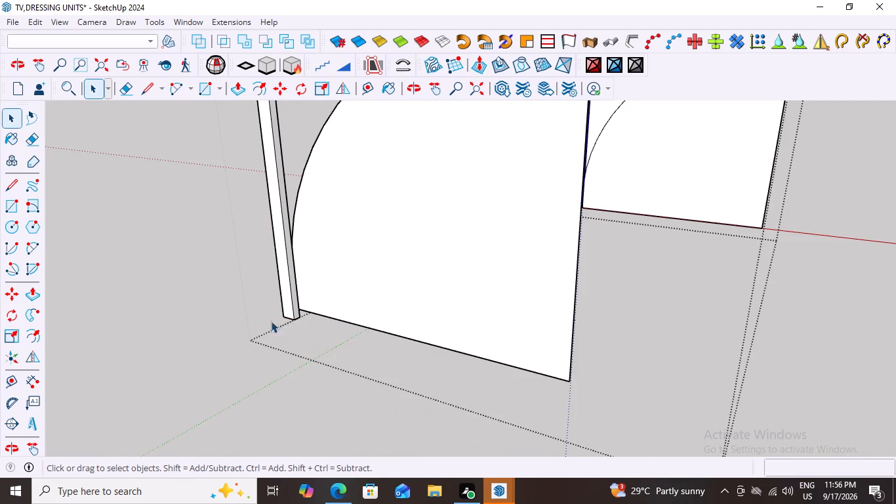
left_click(287, 310)
key("m")
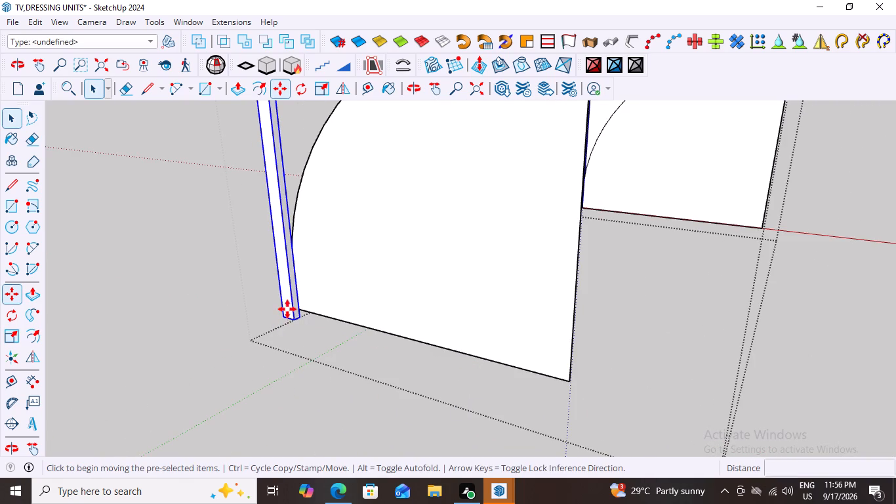
left_click(300, 318)
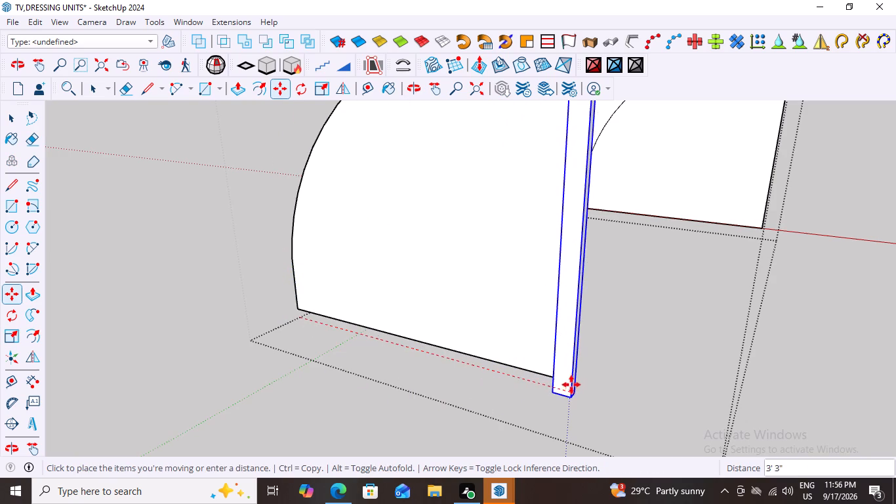
scroll(569, 378, "up", 3)
middle_click_drag(569, 378, 459, 385)
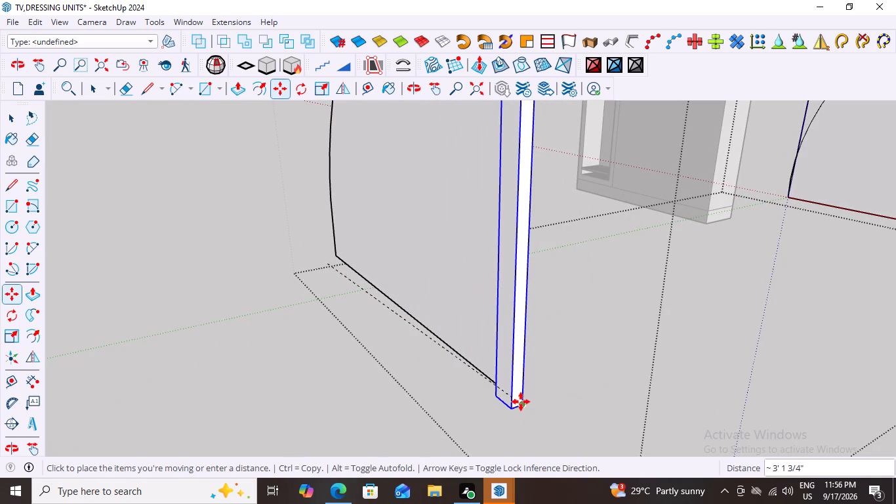
left_click(522, 404)
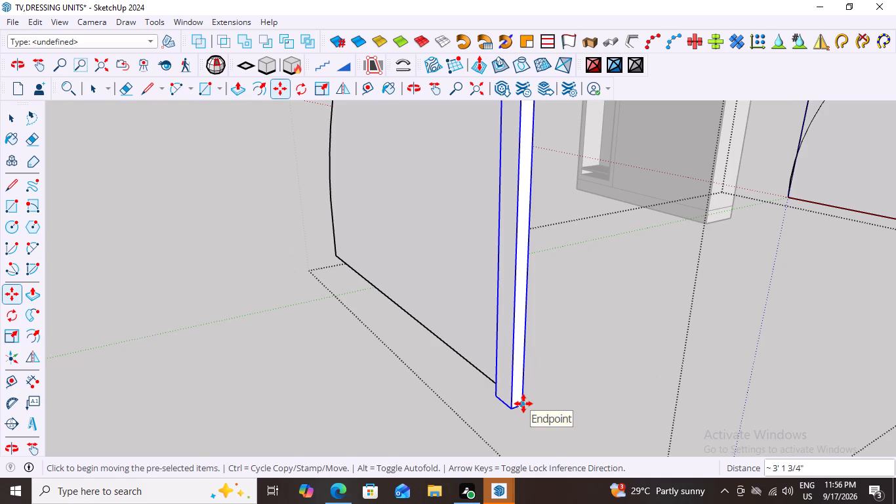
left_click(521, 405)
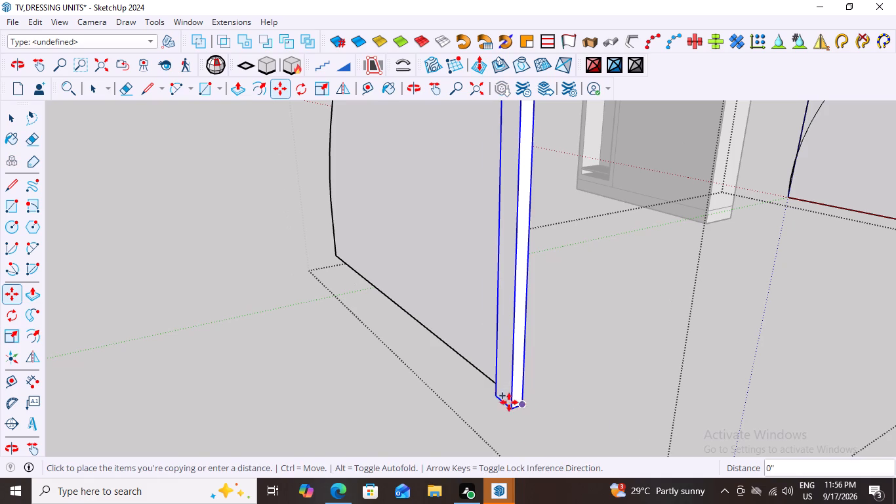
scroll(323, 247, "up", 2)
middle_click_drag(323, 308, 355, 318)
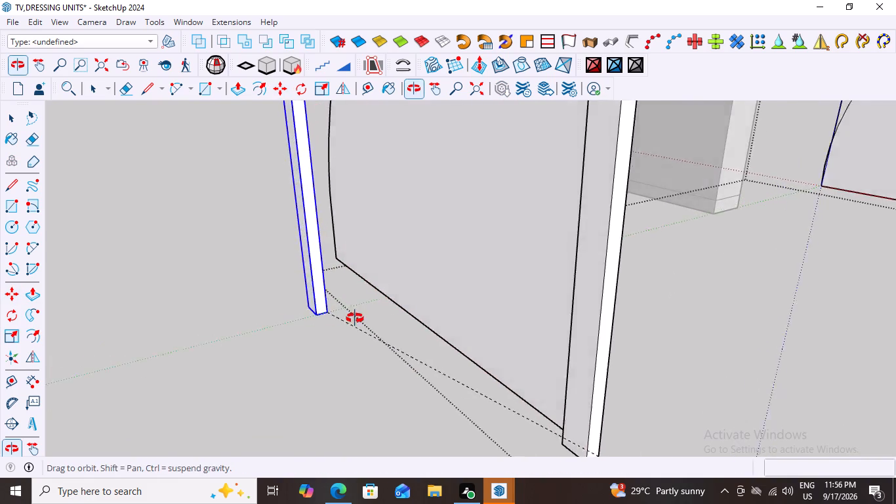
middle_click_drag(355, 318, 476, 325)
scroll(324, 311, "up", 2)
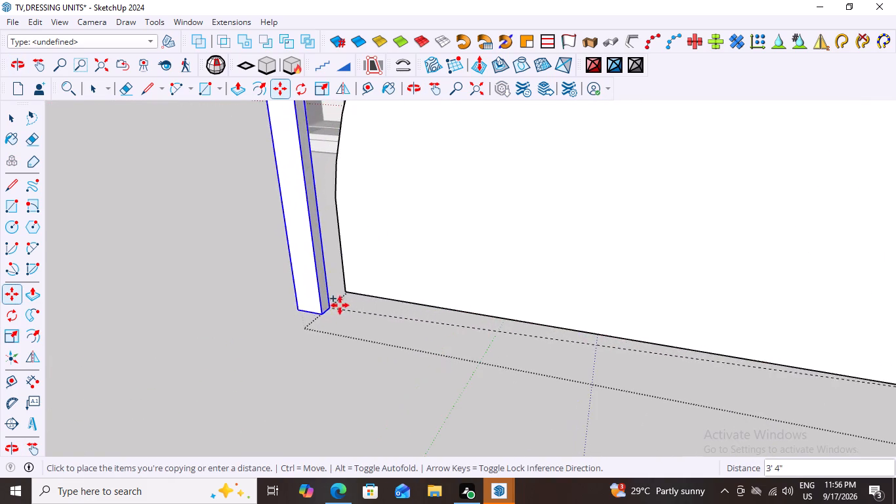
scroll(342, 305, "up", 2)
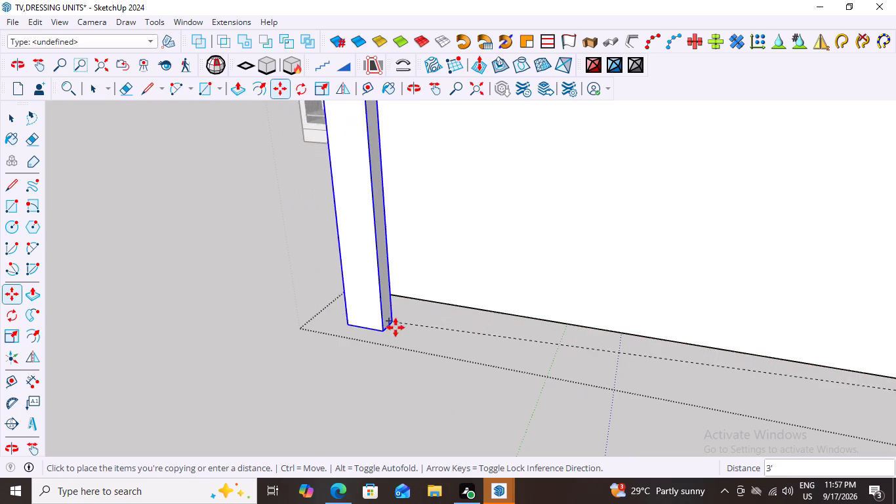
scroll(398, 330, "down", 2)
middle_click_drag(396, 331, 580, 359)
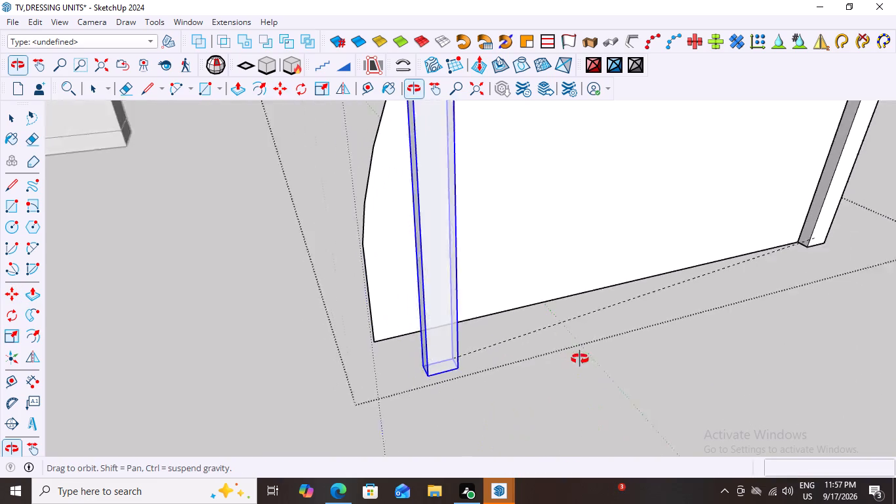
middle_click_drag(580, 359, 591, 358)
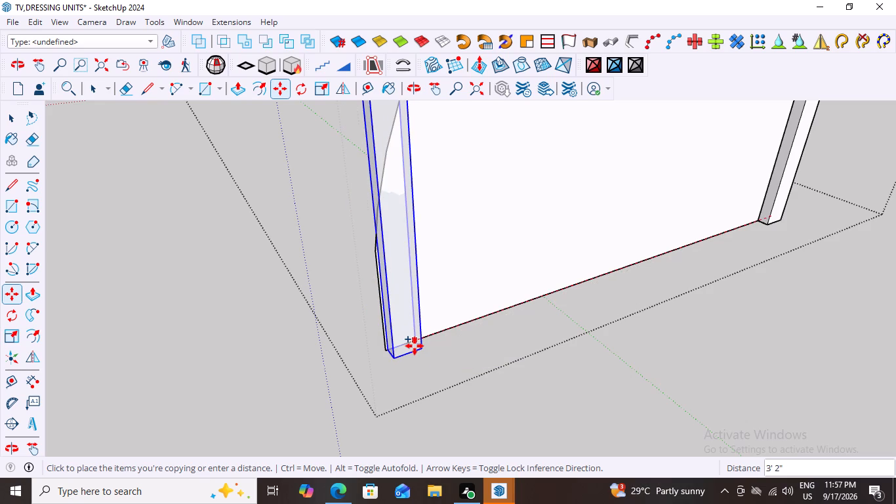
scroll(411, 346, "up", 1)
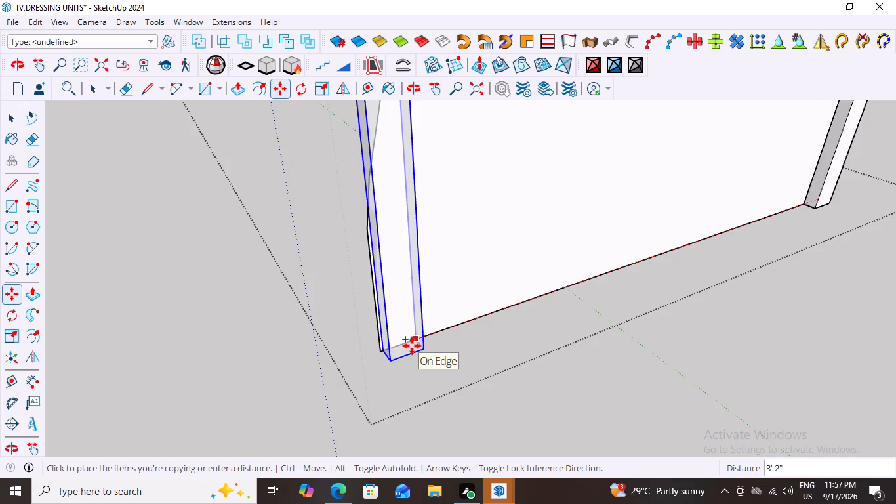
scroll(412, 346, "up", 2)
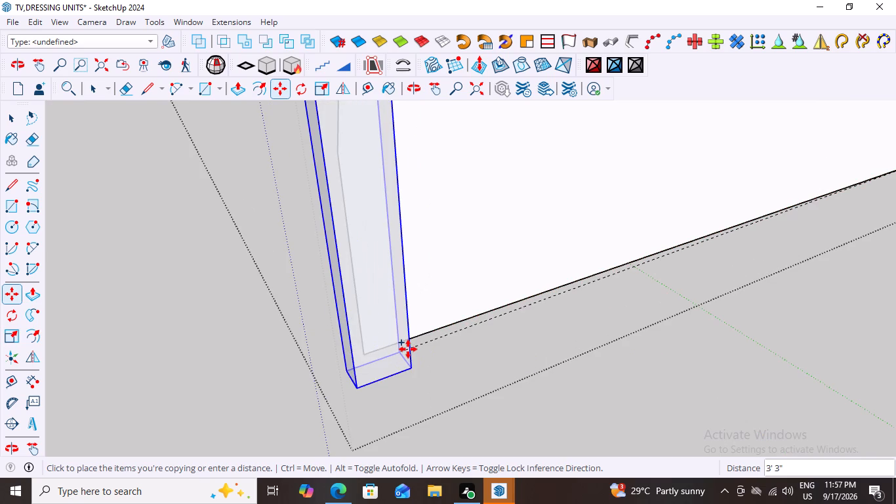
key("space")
Copy the upright bar about 3' 2 1/4" along the bottom edge to the S-curve piece's curved-side corner.
scroll(411, 353, "down", 9)
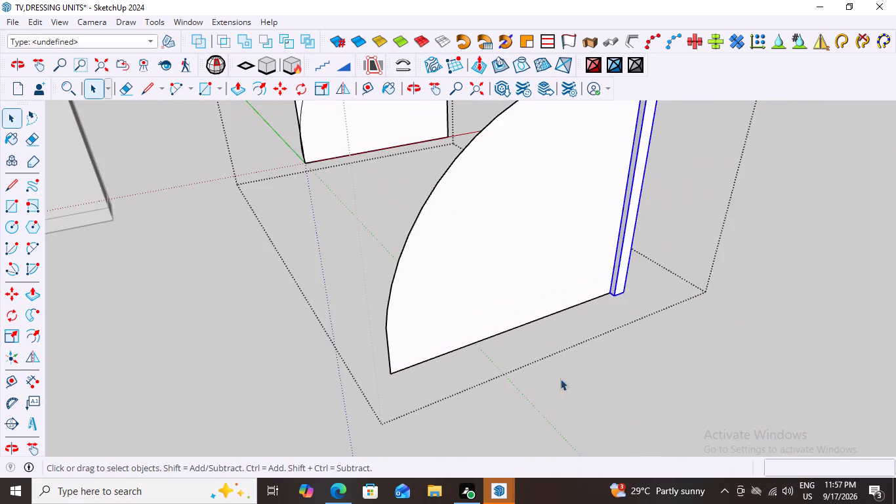
scroll(617, 302, "up", 2)
scroll(593, 254, "up", 5)
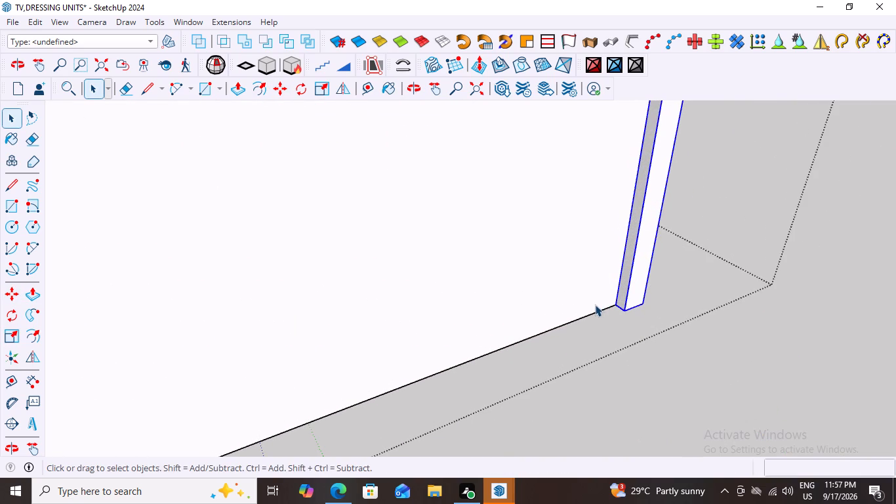
key("m")
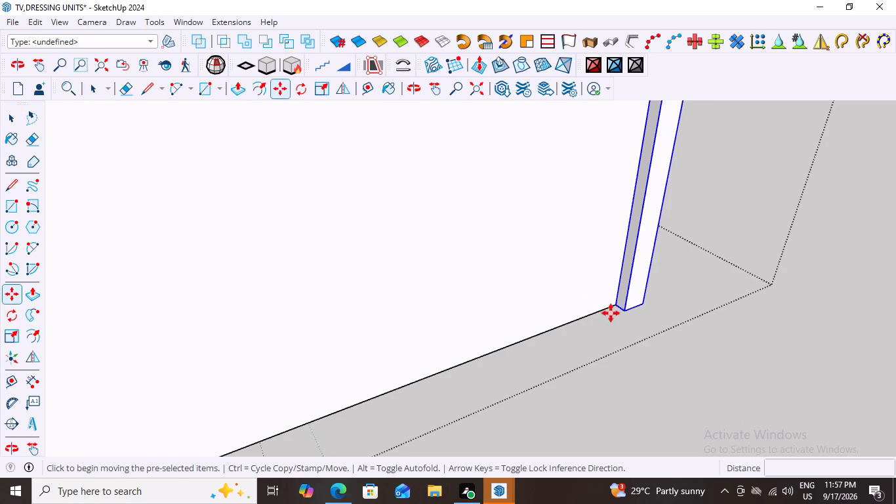
left_click(615, 304)
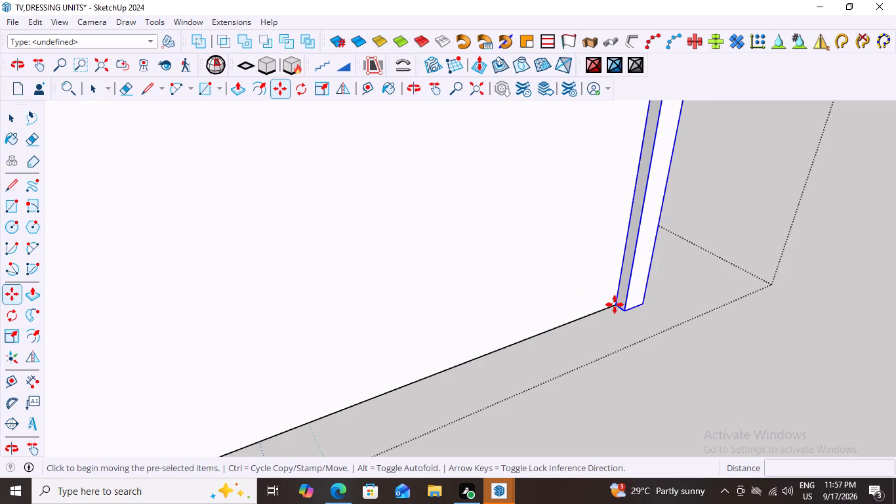
scroll(483, 361, "down", 8)
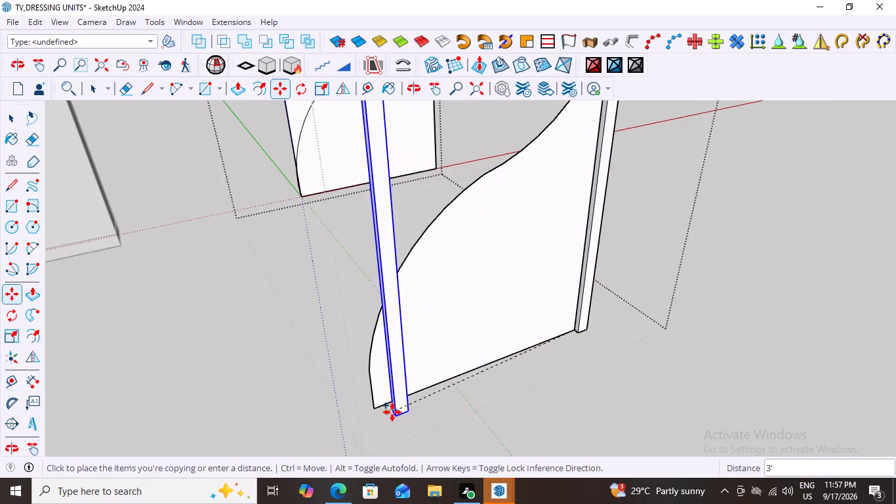
scroll(392, 412, "up", 10)
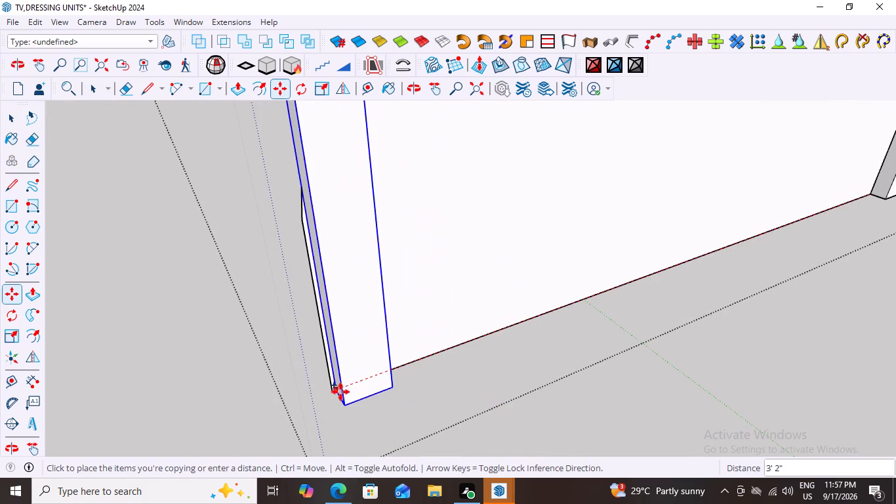
left_click(336, 392)
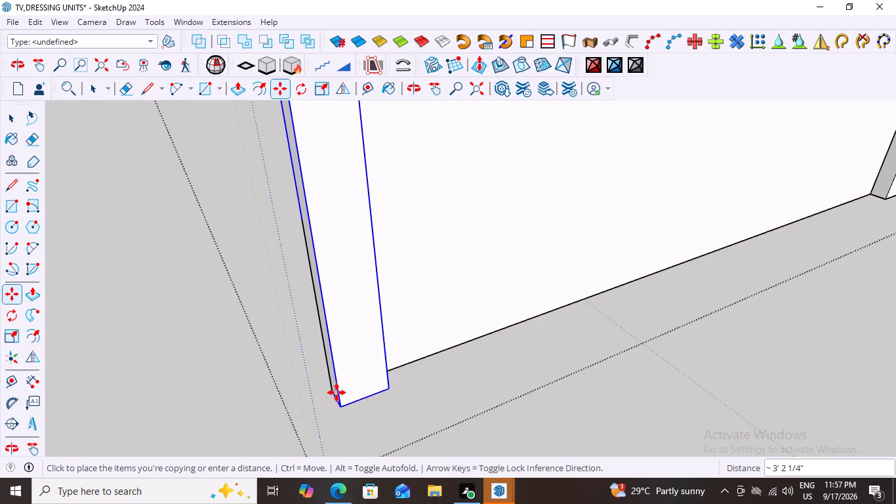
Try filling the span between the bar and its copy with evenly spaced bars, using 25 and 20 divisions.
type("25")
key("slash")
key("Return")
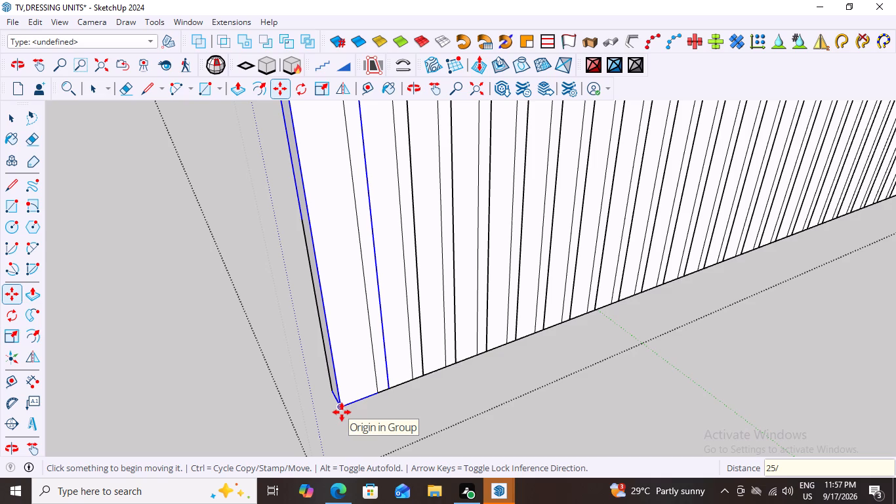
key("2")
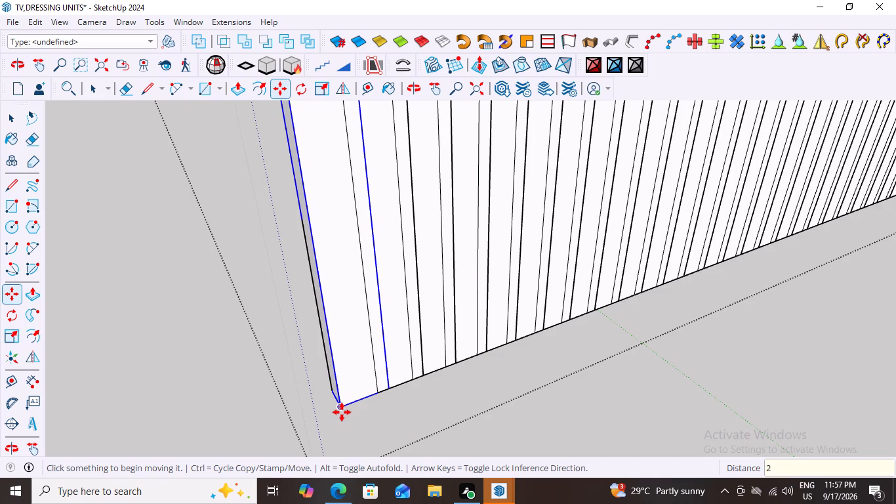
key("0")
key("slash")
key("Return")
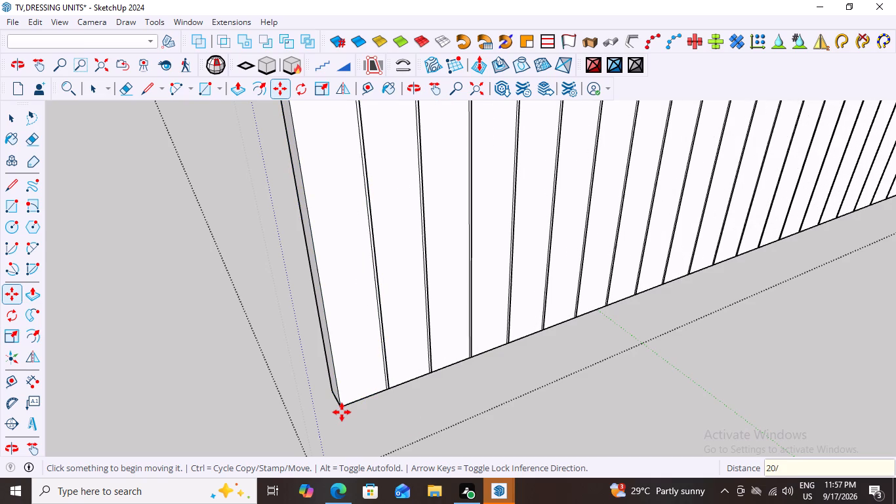
Divide the span between the bar and its copy into 15 equal intervals to form the row of slats.
key("1")
key("5")
key("slash")
key("Return")
Leave the open group and examine the slat row's spacing and the S-curve piece behind it from front and back.
scroll(500, 459, "down", 8)
scroll(457, 412, "down", 3)
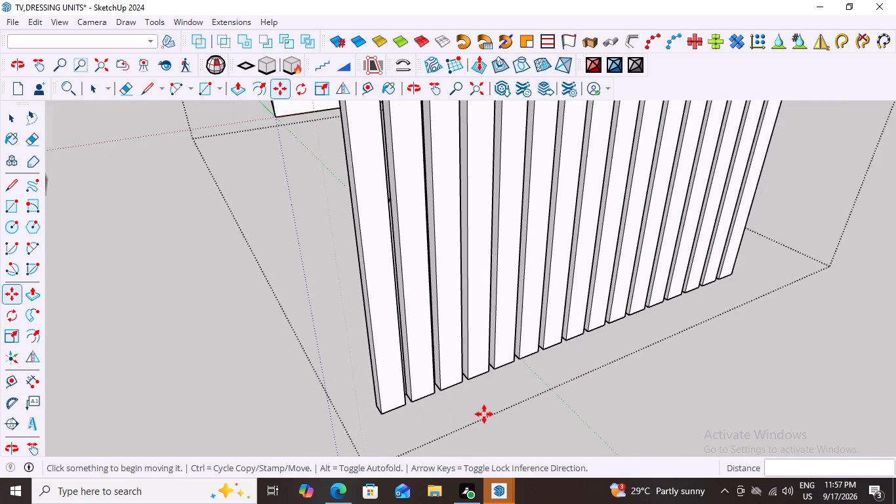
scroll(484, 414, "down", 12)
scroll(598, 380, "up", 2)
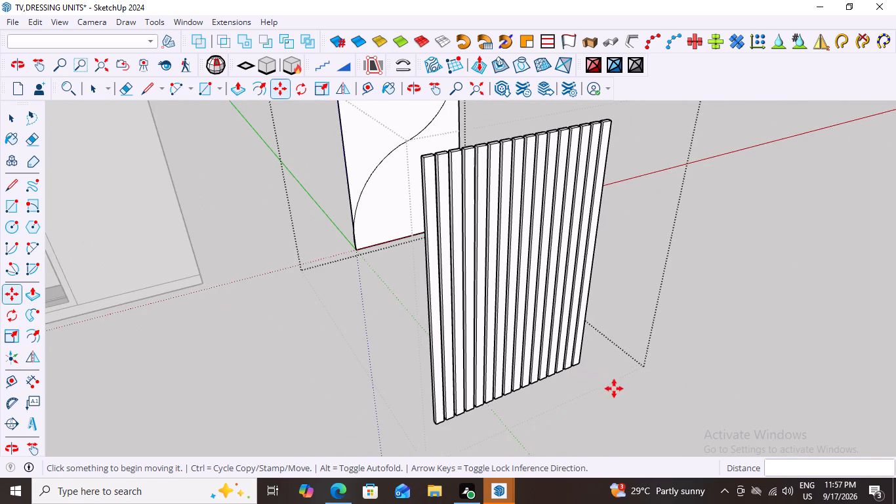
middle_click_drag(617, 388, 500, 338)
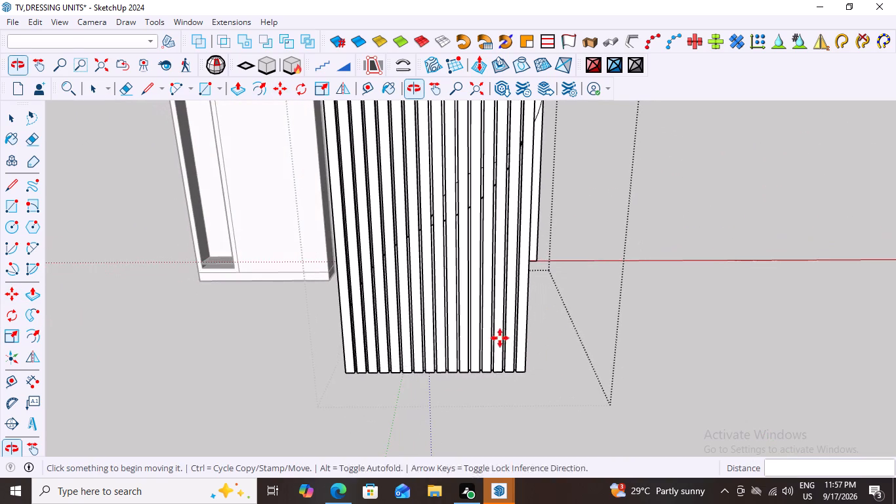
scroll(417, 366, "up", 13)
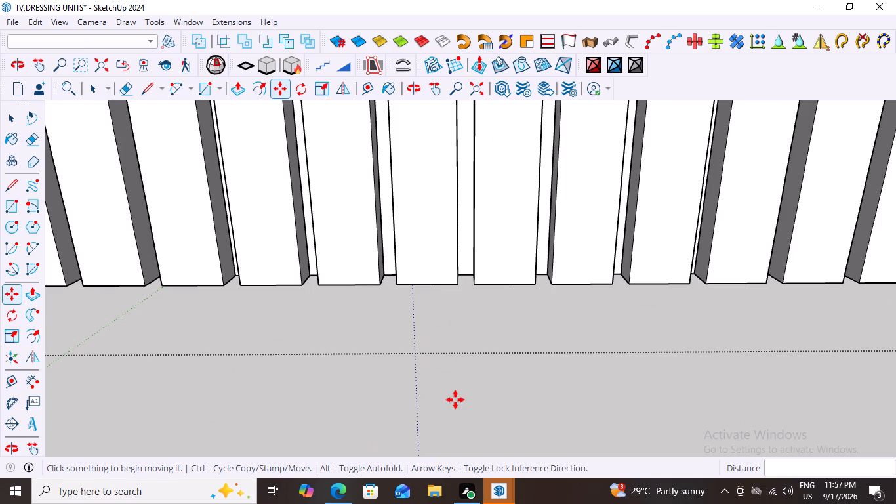
scroll(481, 388, "down", 9)
key("space")
left_click(577, 389)
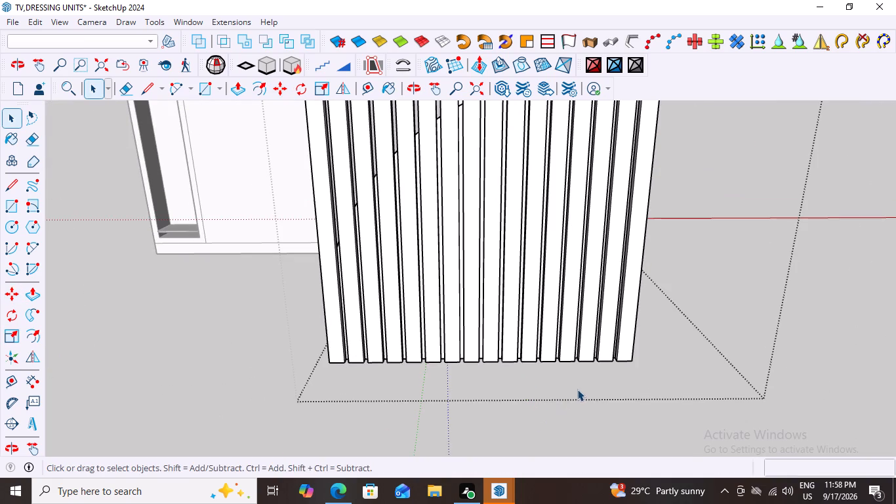
triple_click(509, 383)
middle_click_drag(464, 378, 623, 426)
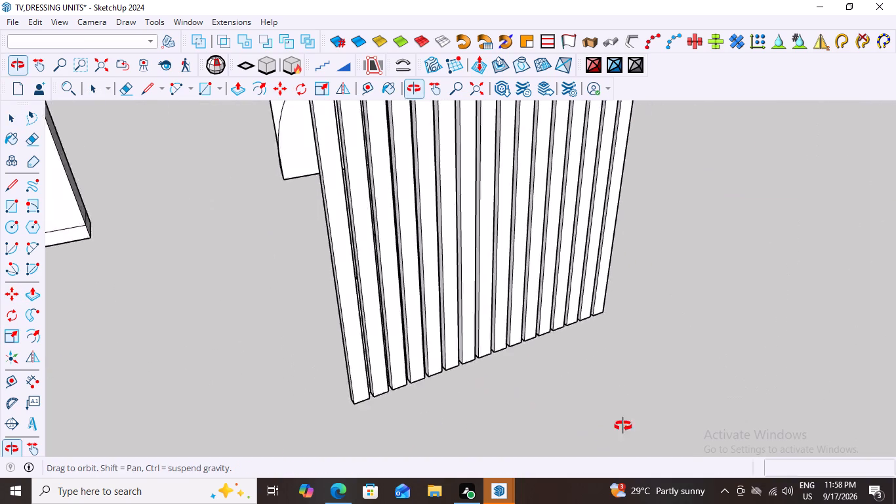
middle_click_drag(623, 426, 696, 394)
middle_click_drag(267, 335, 462, 371)
scroll(565, 406, "up", 6)
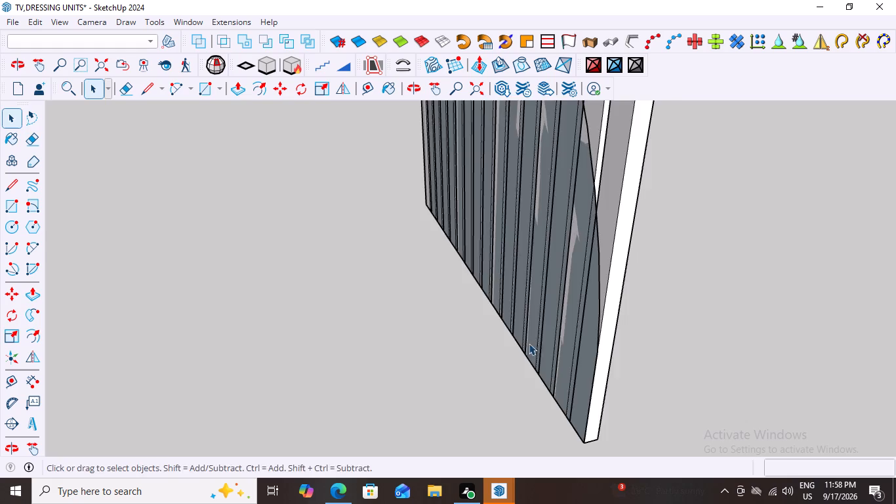
middle_click_drag(537, 352, 613, 414)
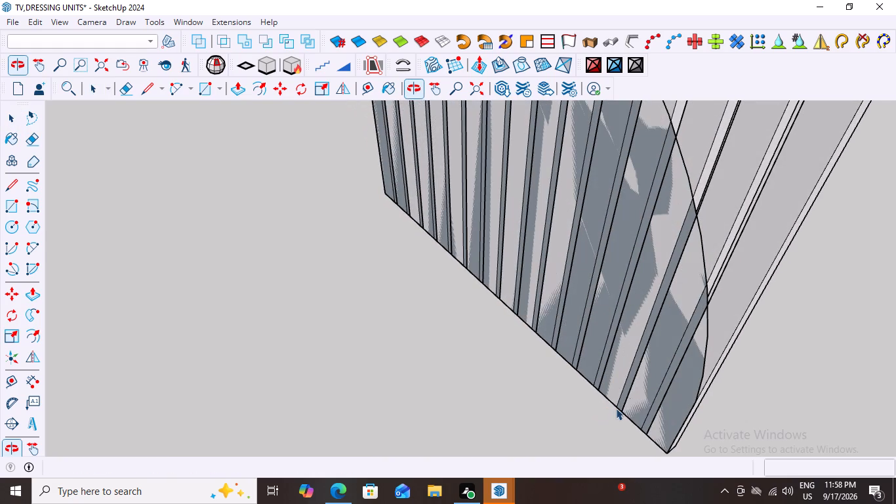
Examine individual slats and the curved face behind them from the back and the front, opening and leaving single slats.
left_click(698, 272)
double_click(683, 275)
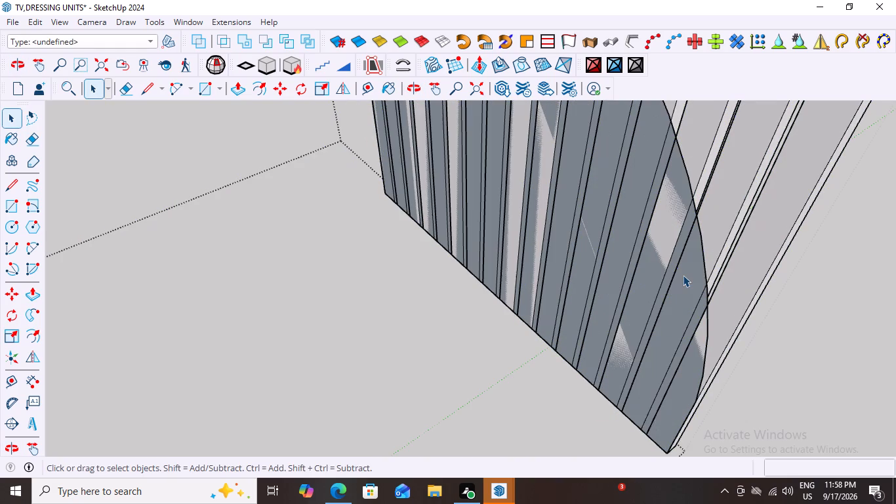
left_click(683, 275)
left_click(683, 275)
scroll(554, 359, "down", 9)
middle_click_drag(769, 294, 352, 323)
scroll(732, 312, "down", 1)
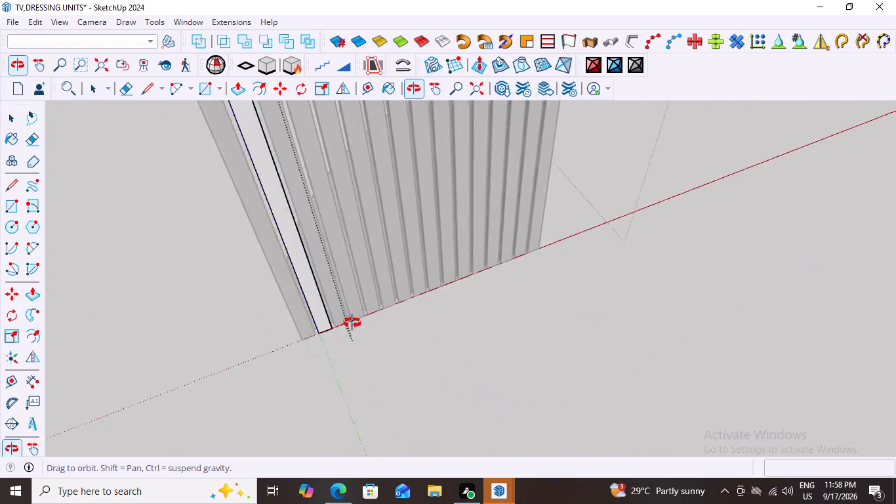
middle_click_drag(352, 323, 331, 331)
left_click(422, 327)
middle_click_drag(433, 328, 481, 321)
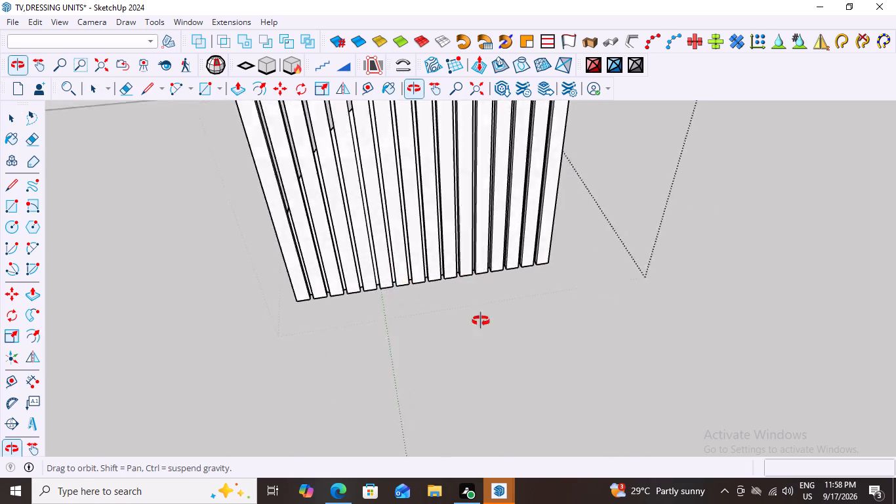
middle_click_drag(481, 321, 442, 324)
scroll(579, 337, "down", 1)
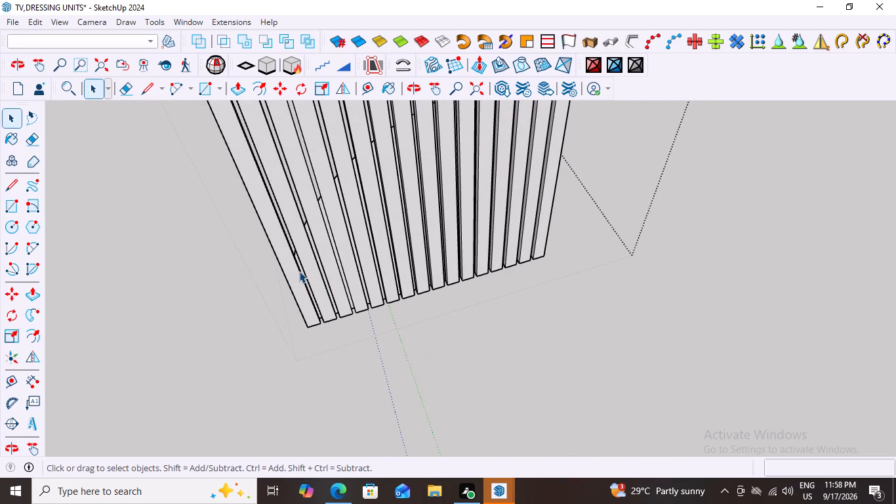
scroll(299, 309, "up", 2)
triple_click(306, 299)
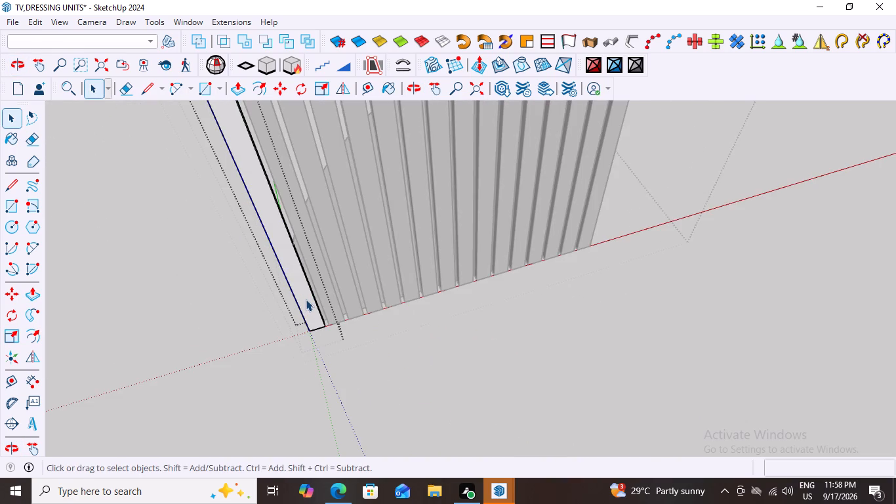
triple_click(306, 299)
double_click(306, 299)
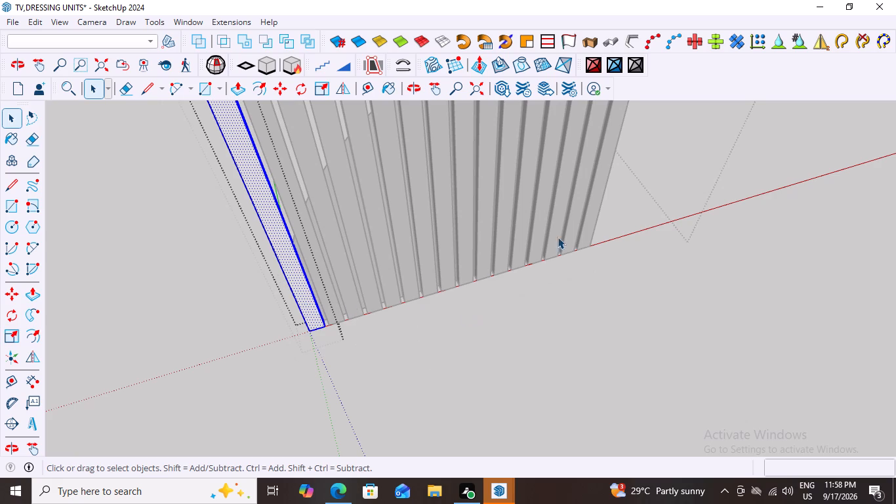
triple_click(565, 225)
left_click(528, 237)
left_click(518, 236)
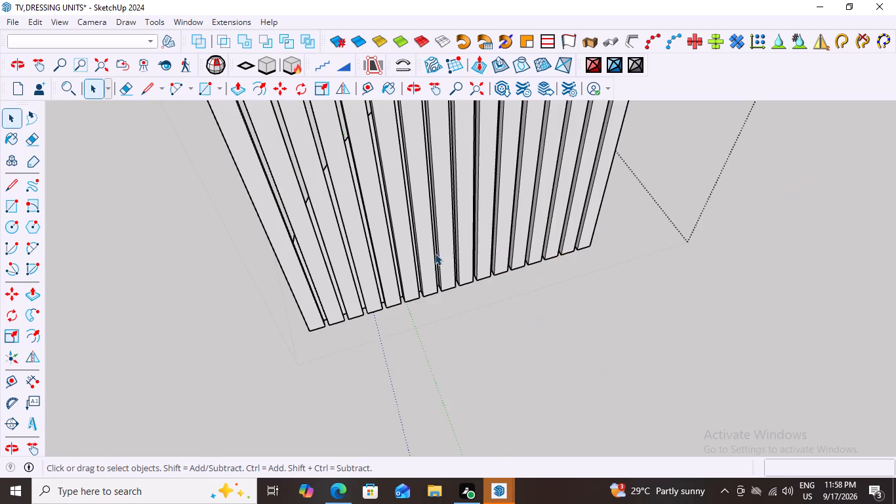
Select the whole slat row together with the S-curve face behind it and make them one group.
left_click_drag(686, 199, 181, 313)
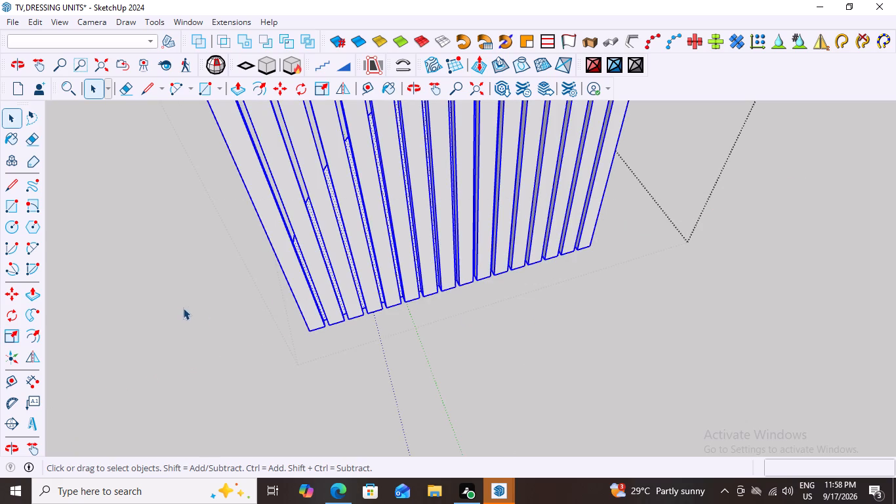
middle_click_drag(234, 346, 631, 301)
scroll(234, 346, "down", 1)
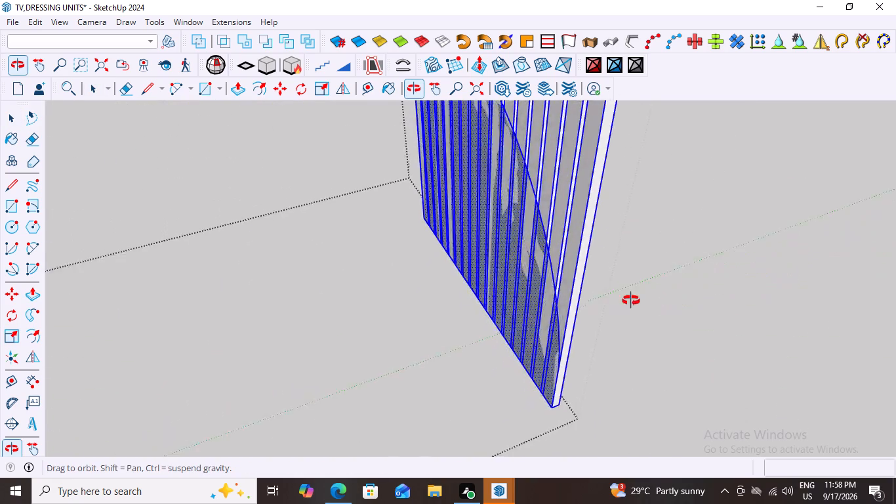
middle_click_drag(631, 301, 395, 312)
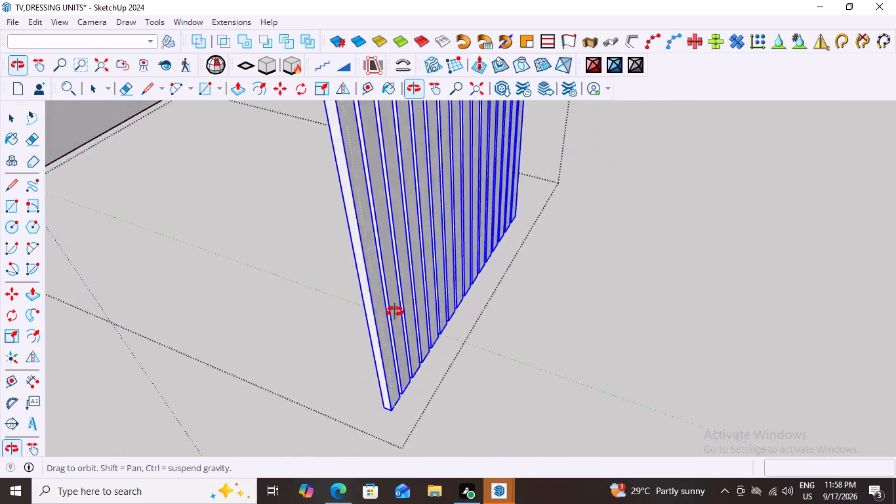
middle_click_drag(395, 312, 195, 272)
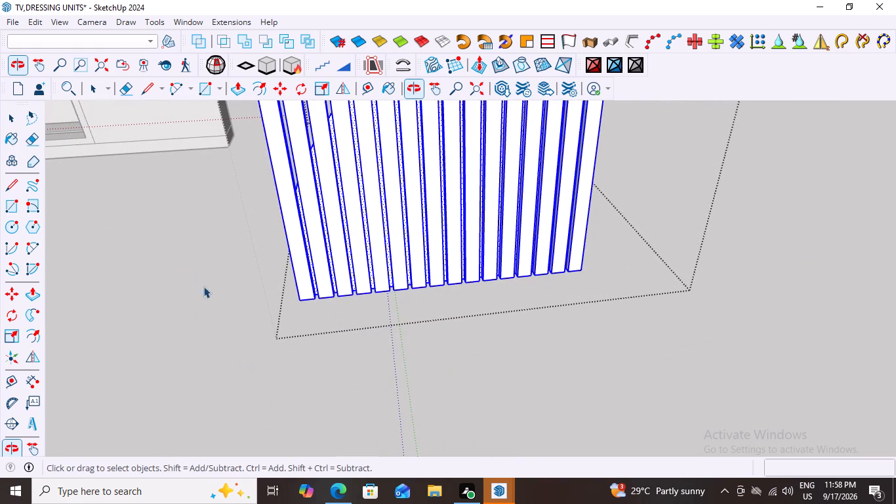
scroll(380, 335, "down", 16)
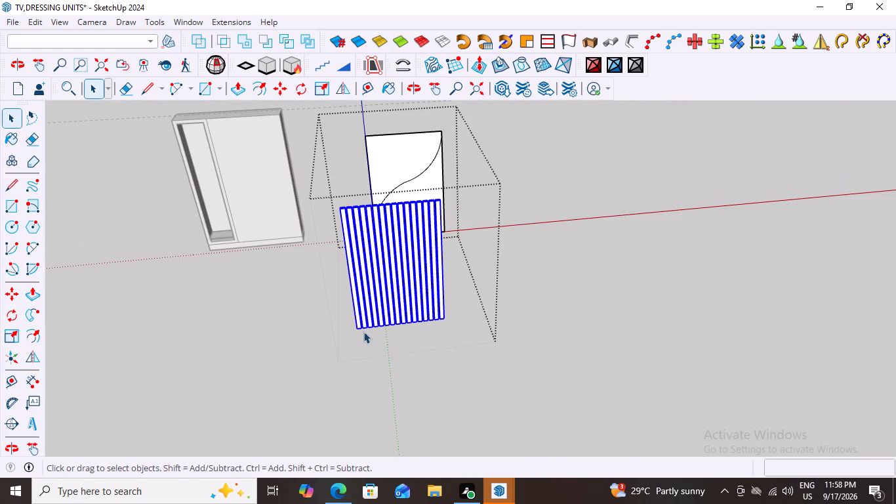
middle_click_drag(356, 325, 628, 373)
scroll(554, 333, "up", 3)
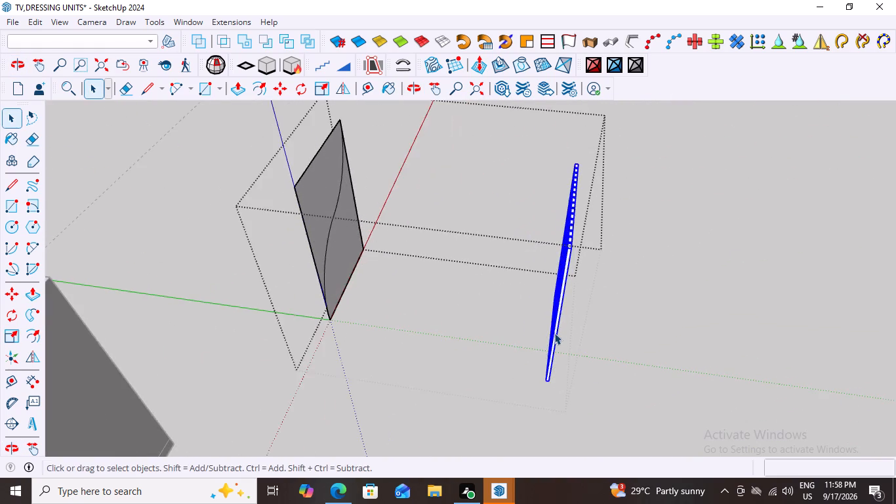
scroll(532, 345, "up", 3)
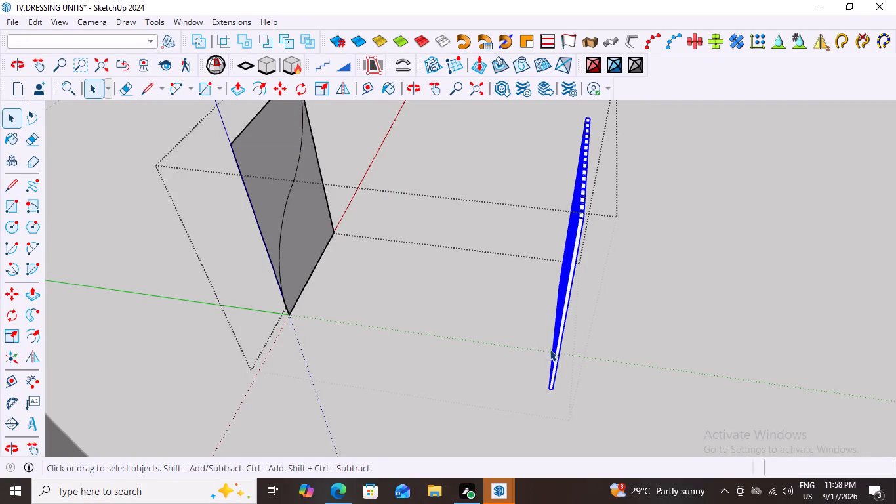
middle_click_drag(639, 355, 344, 287)
scroll(430, 377, "up", 1)
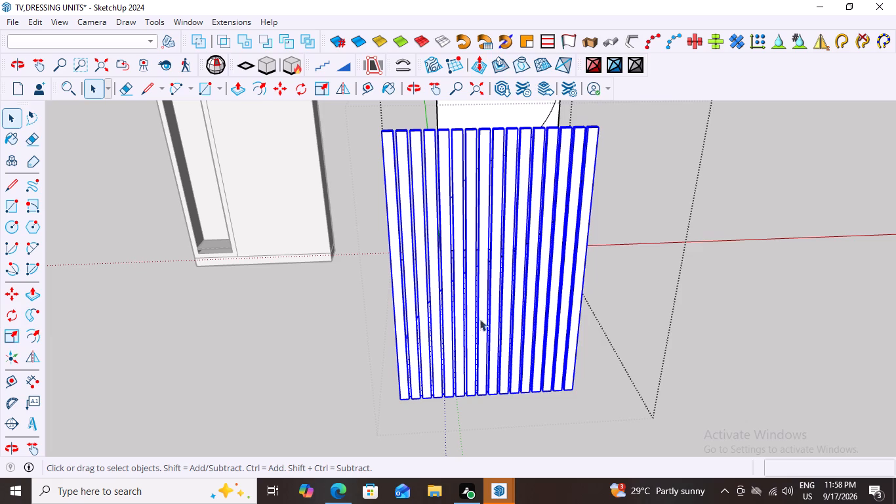
right_click(487, 314)
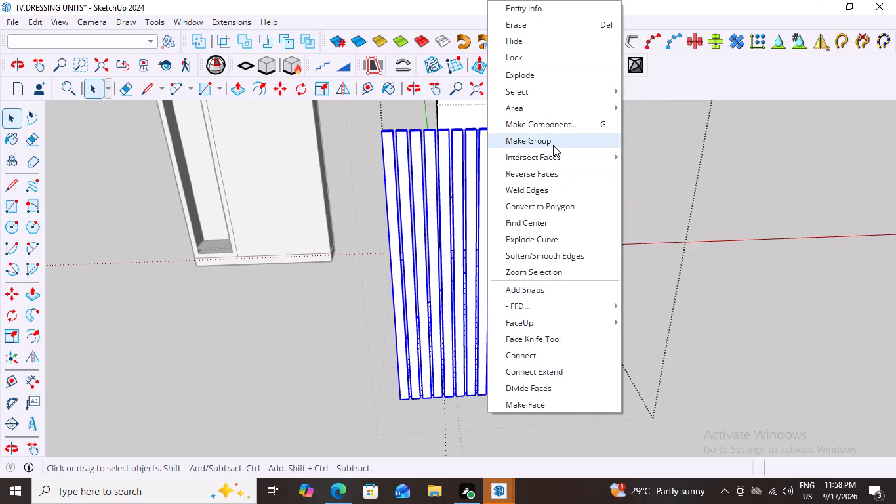
left_click(549, 142)
Open the new group and examine its slats and the S-curve face from behind and from the front.
middle_click_drag(432, 294, 670, 337)
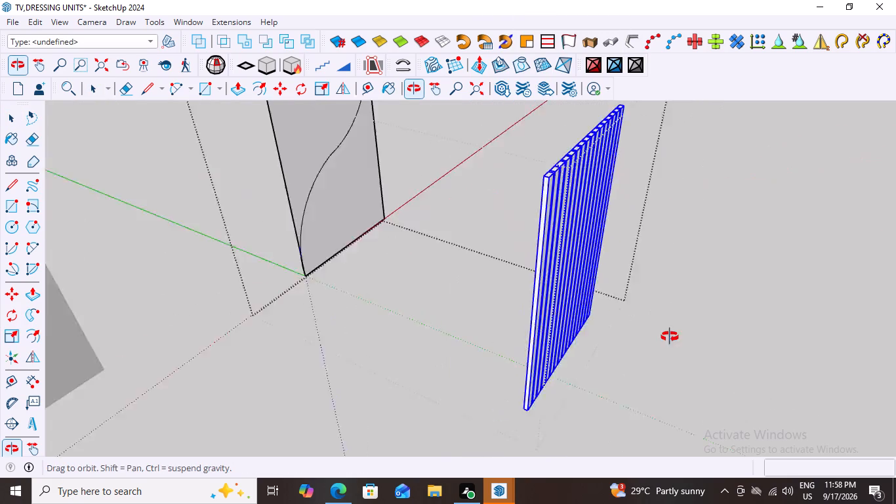
middle_click_drag(670, 337, 748, 358)
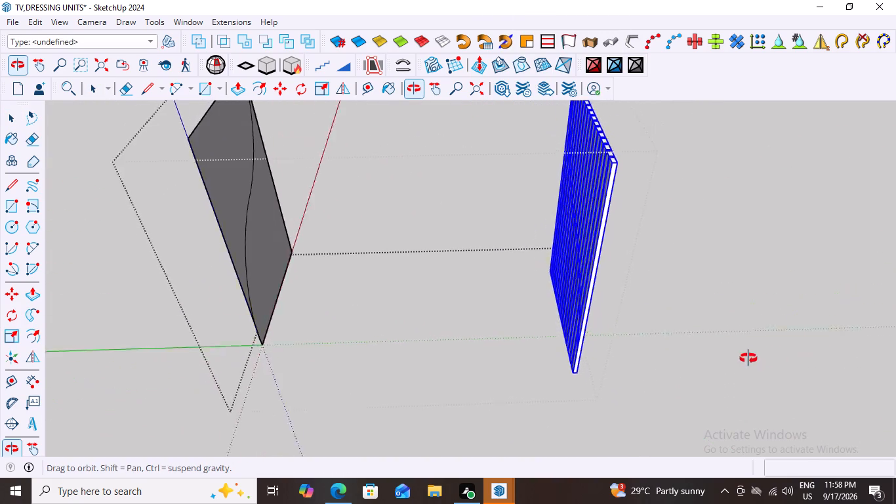
middle_click_drag(748, 358, 476, 350)
middle_click_drag(446, 339, 814, 334)
scroll(655, 209, "up", 12)
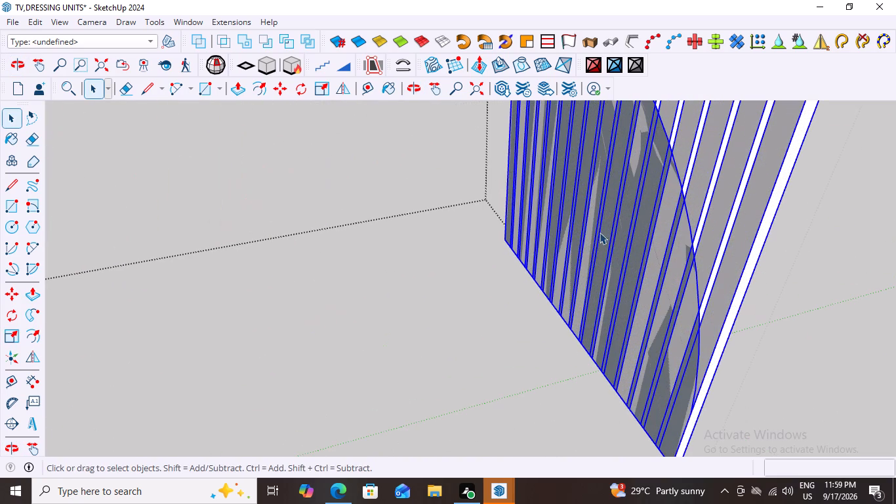
left_click(693, 243)
left_click(693, 243)
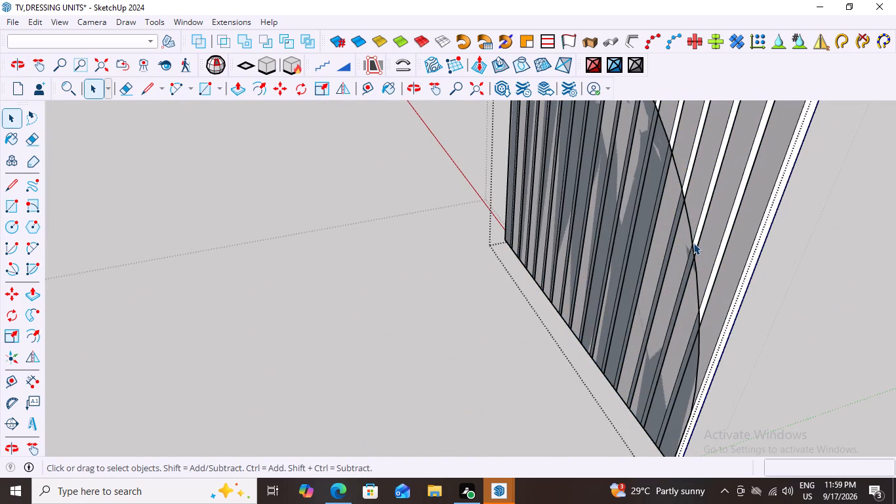
scroll(686, 241, "up", 1)
left_click(685, 241)
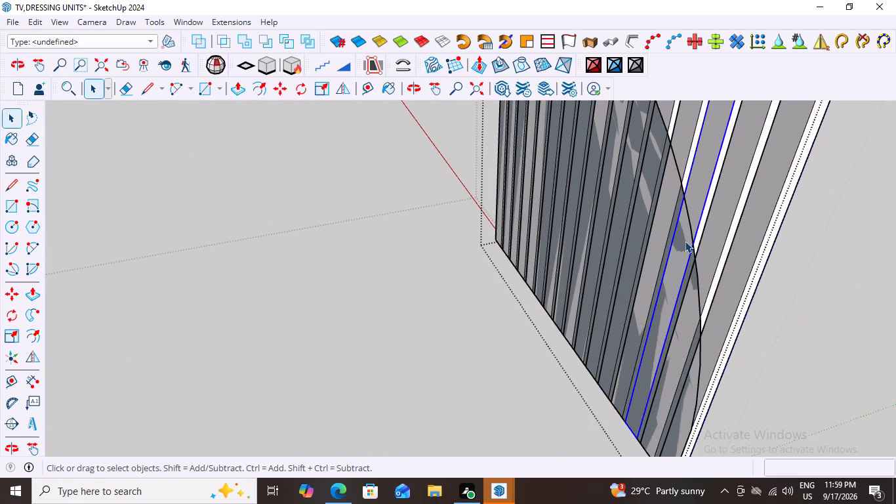
scroll(695, 401, "down", 3)
double_click(679, 434)
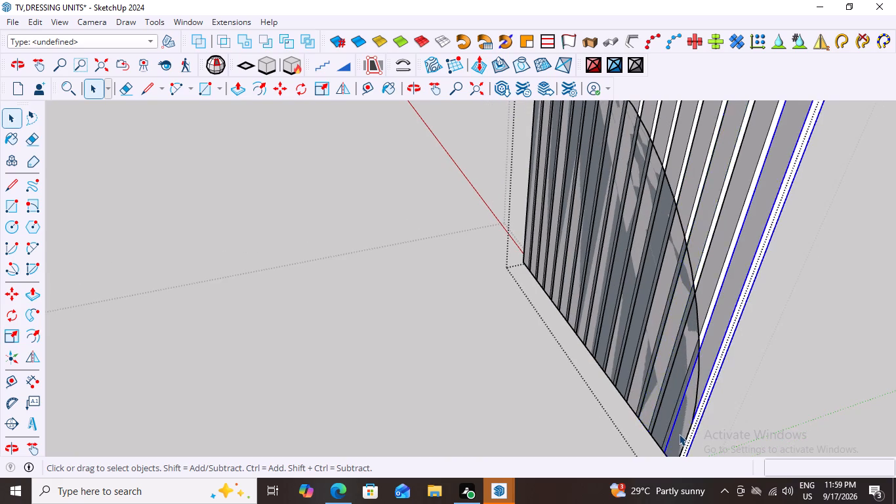
left_click(679, 434)
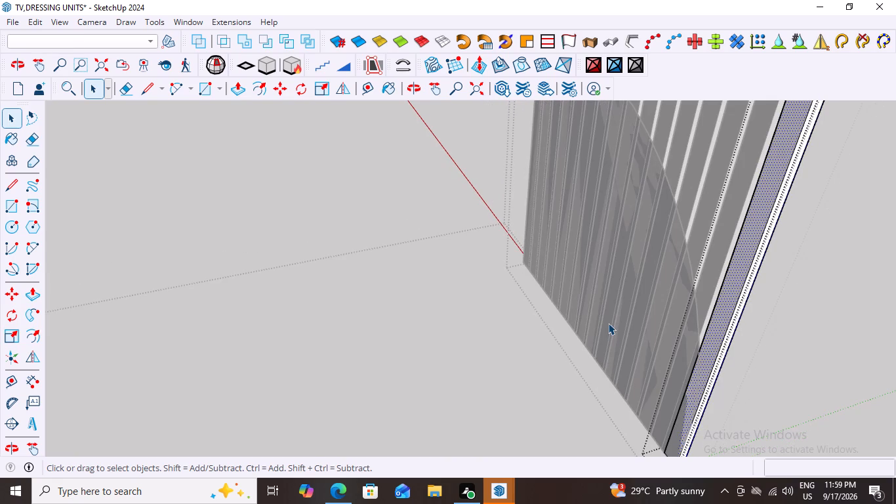
double_click(608, 323)
left_click(644, 329)
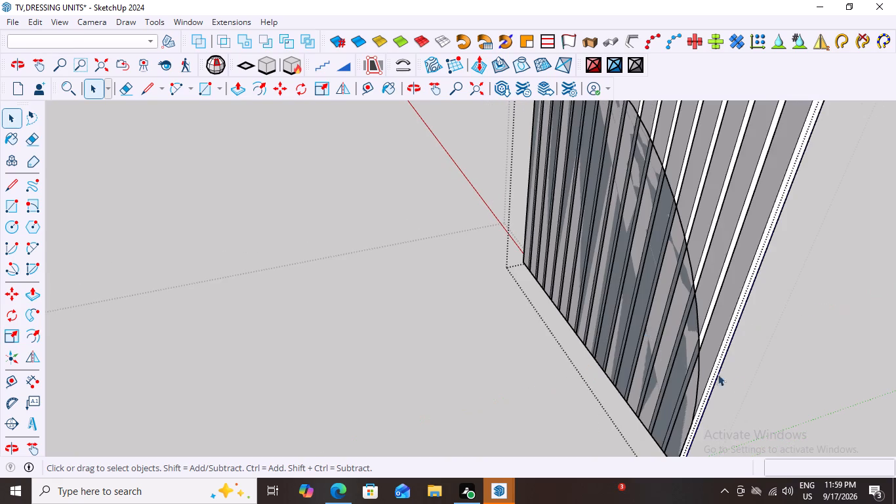
key("space")
middle_click_drag(788, 404, 699, 394)
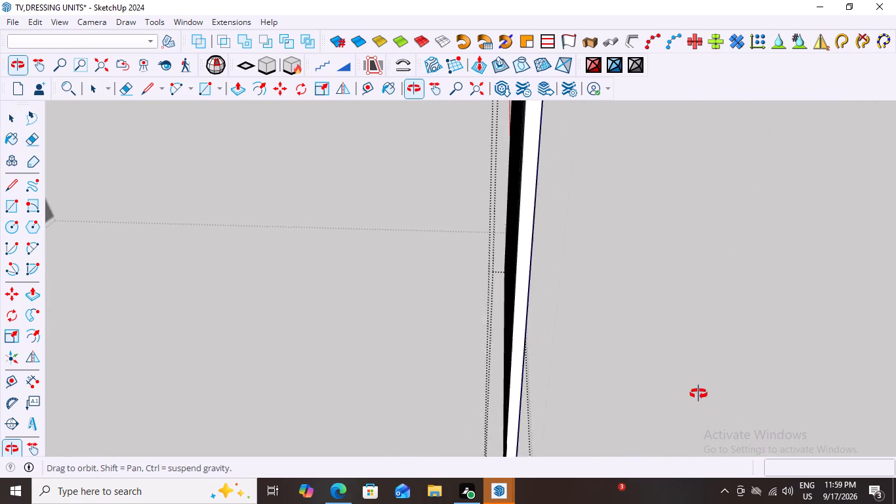
middle_click_drag(699, 394, 706, 395)
scroll(509, 346, "up", 3)
middle_click_drag(516, 347, 675, 409)
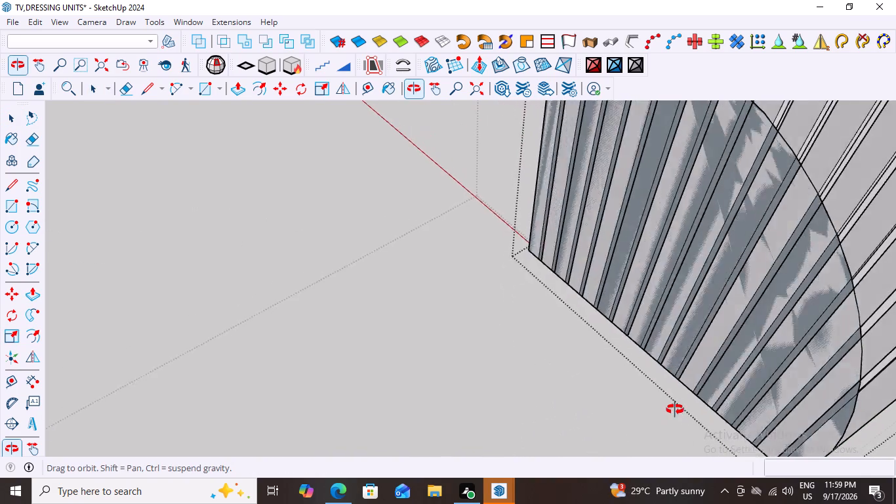
middle_click_drag(675, 409, 704, 407)
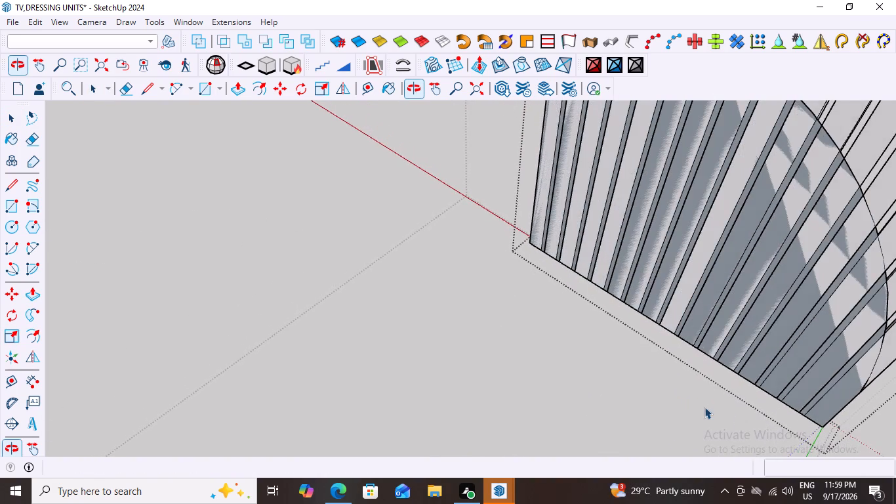
scroll(555, 370, "down", 20)
scroll(555, 370, "down", 3)
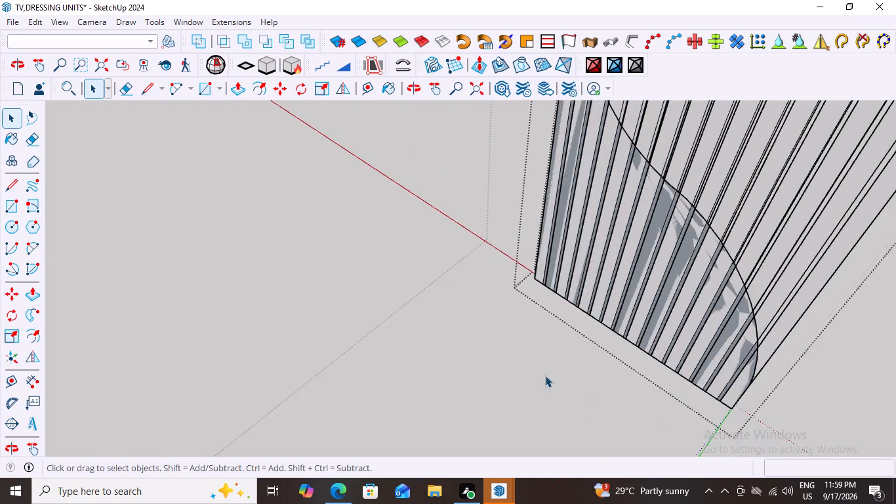
scroll(545, 375, "down", 7)
left_click(756, 180)
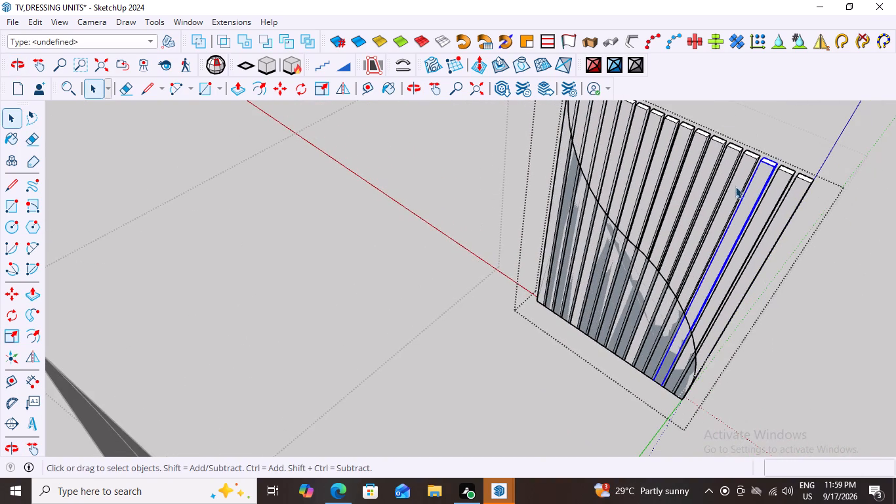
key("space")
triple_click(804, 184)
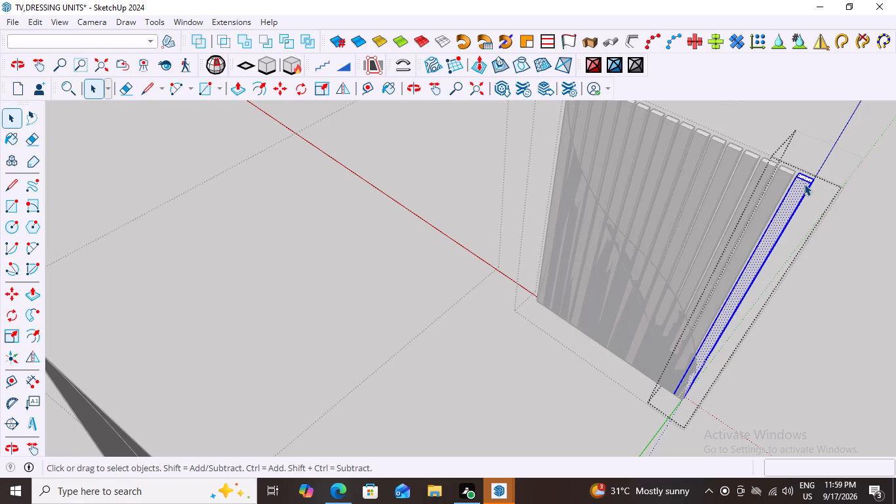
left_click(804, 184)
middle_click_drag(833, 295, 405, 230)
scroll(405, 230, "down", 1)
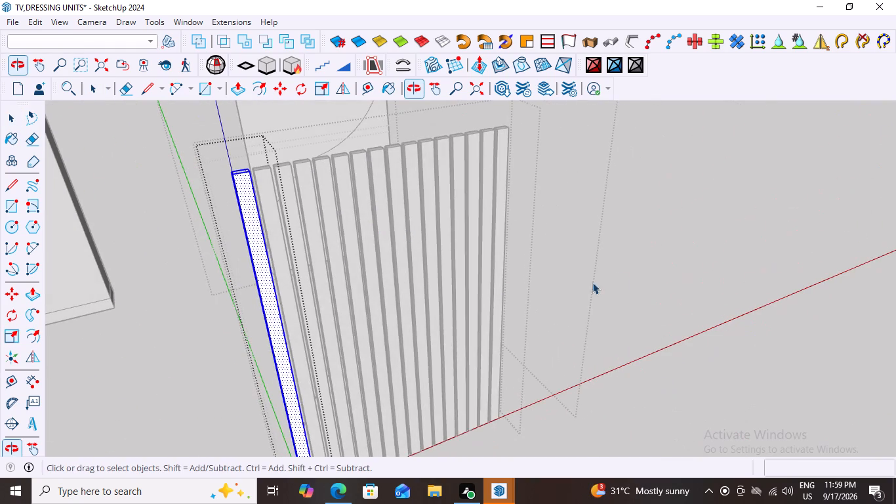
left_click(632, 266)
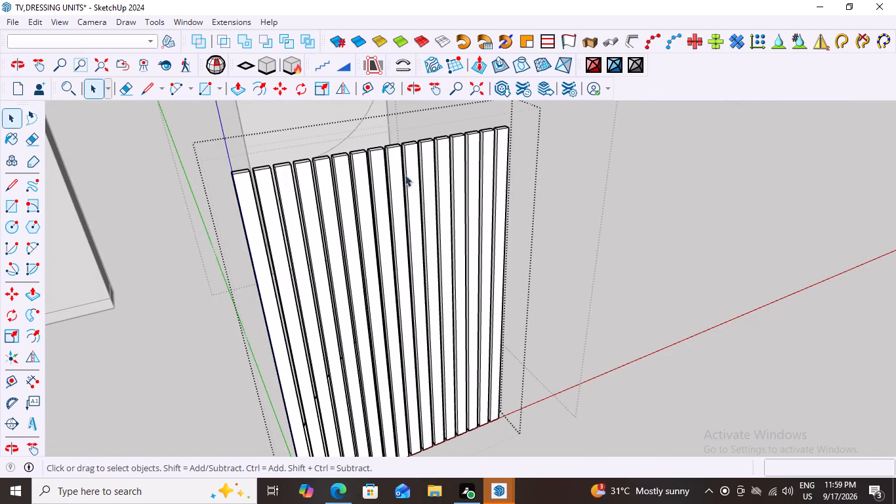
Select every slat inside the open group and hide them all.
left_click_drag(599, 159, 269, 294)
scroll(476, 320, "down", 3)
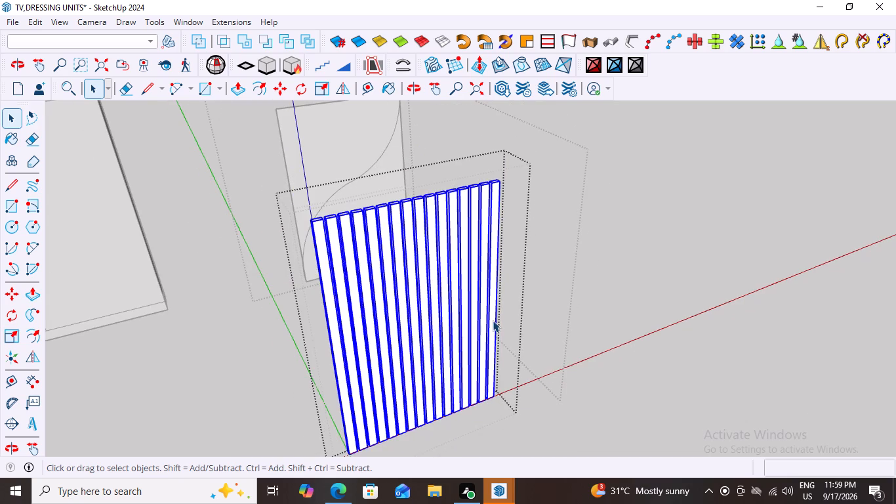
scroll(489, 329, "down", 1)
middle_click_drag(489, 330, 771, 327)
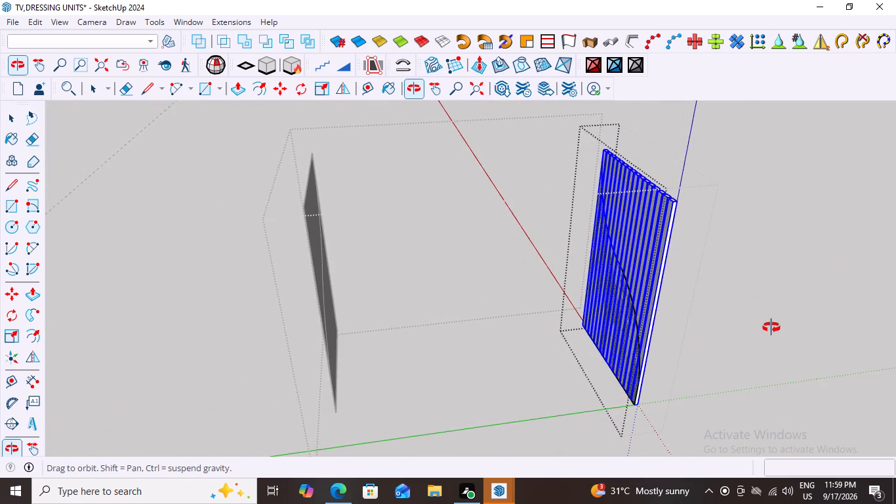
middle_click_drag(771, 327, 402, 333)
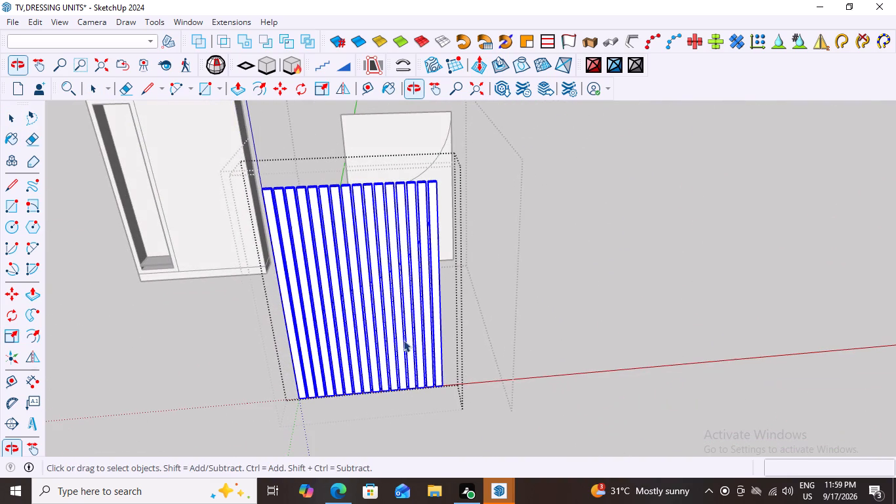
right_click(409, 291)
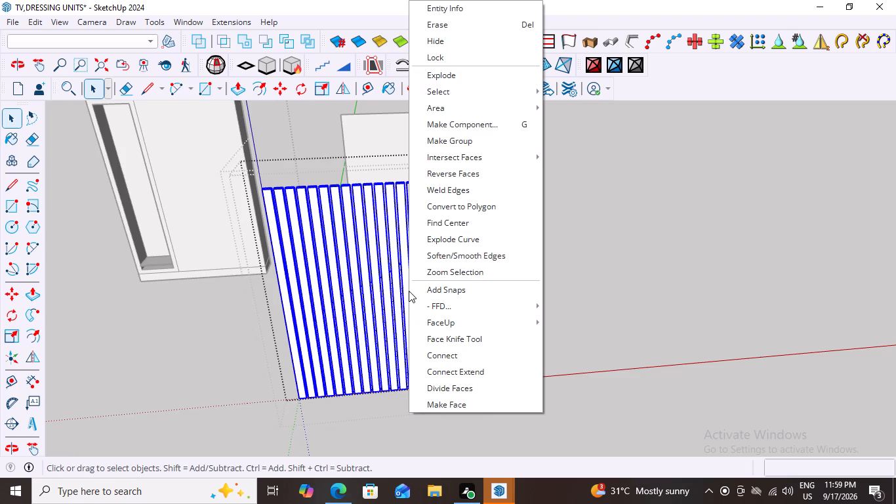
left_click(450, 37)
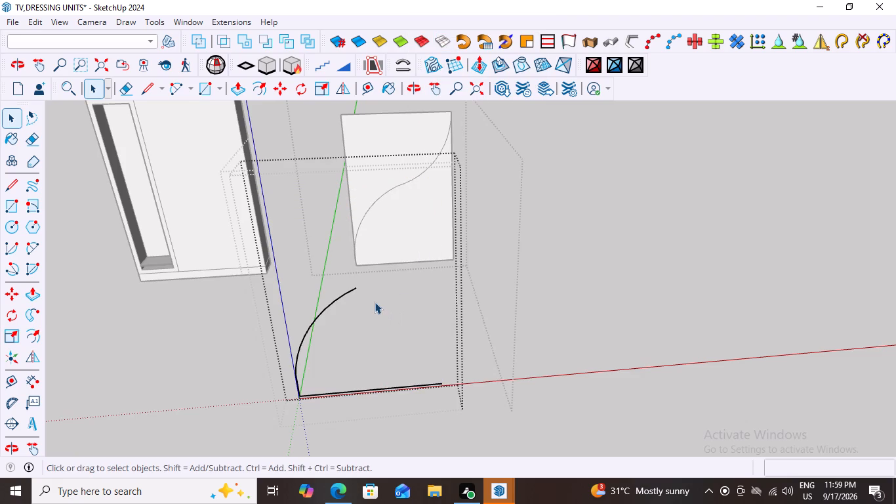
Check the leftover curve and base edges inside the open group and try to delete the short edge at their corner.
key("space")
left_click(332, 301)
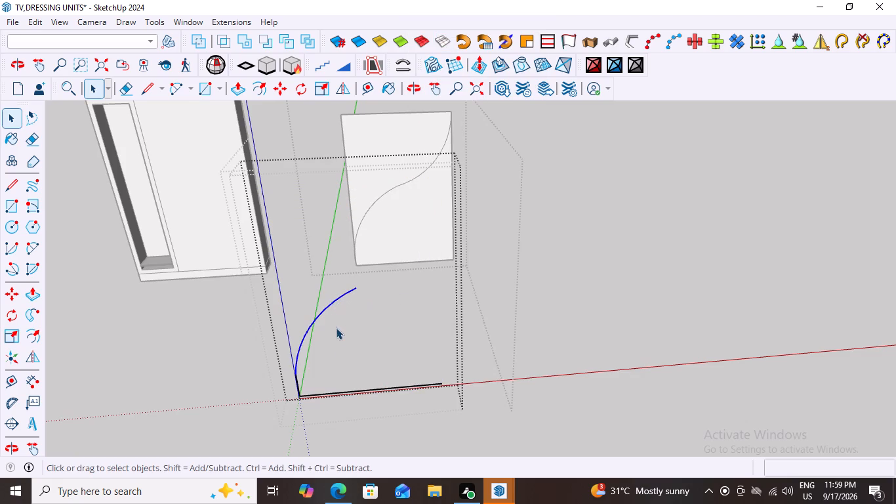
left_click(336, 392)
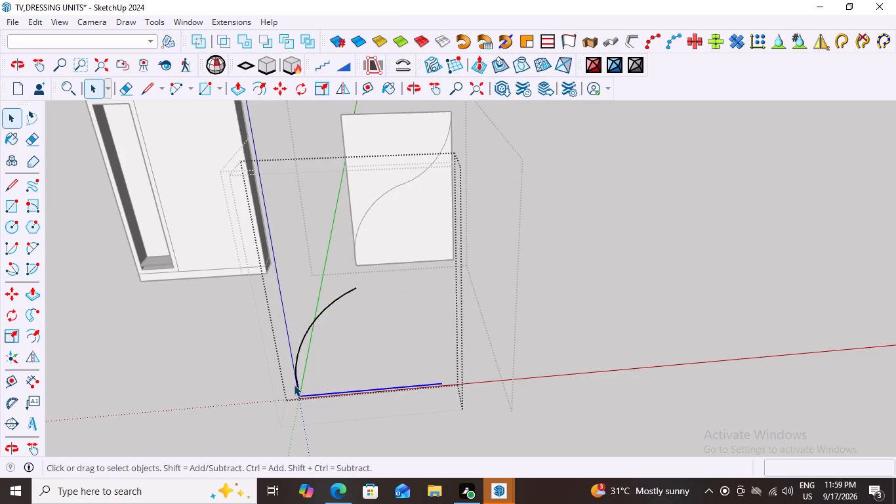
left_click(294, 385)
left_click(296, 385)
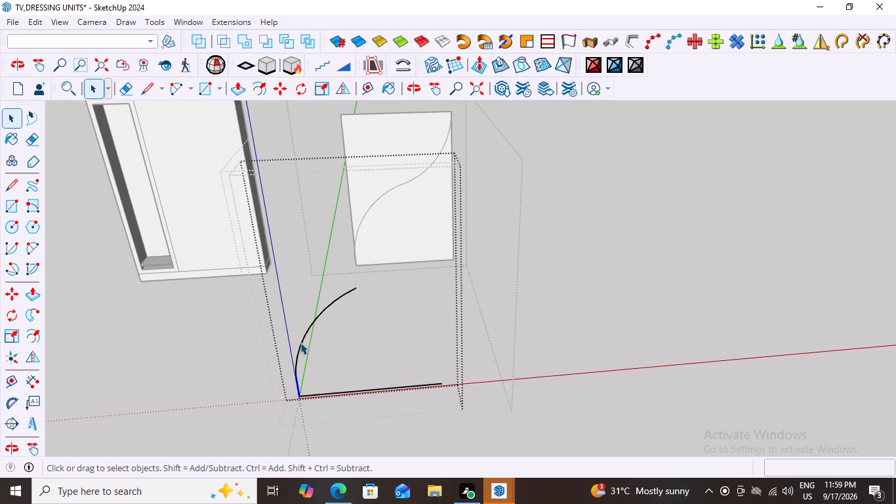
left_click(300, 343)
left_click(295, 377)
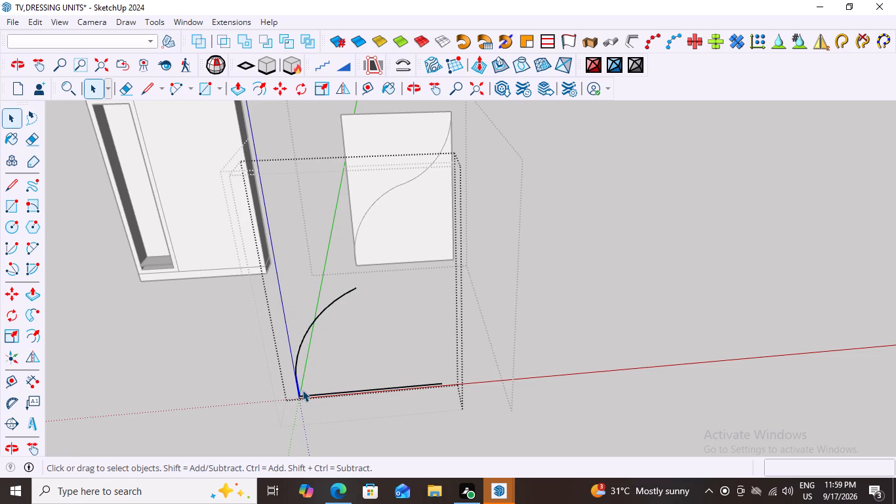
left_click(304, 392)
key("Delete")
Leave the slat group and delete it whole, hidden slats and S-curve face included, from inside the outer group.
left_click(300, 341)
left_click(300, 341)
double_click(300, 341)
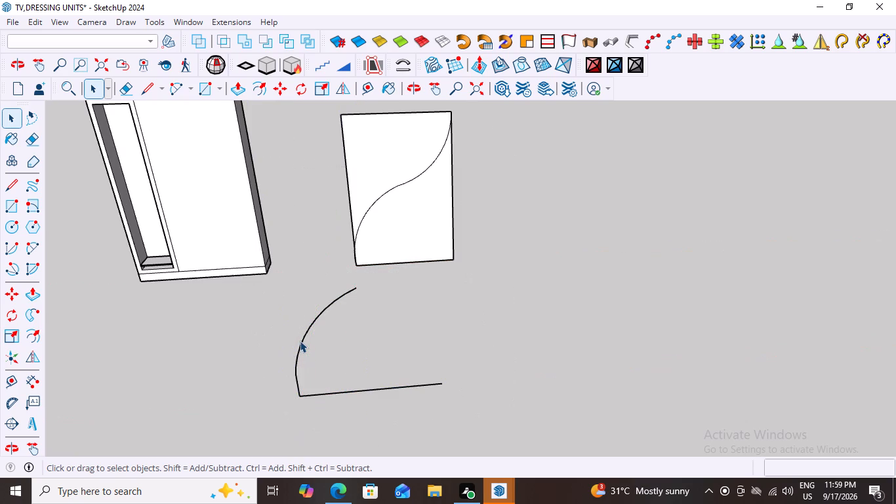
left_click_drag(500, 301, 264, 405)
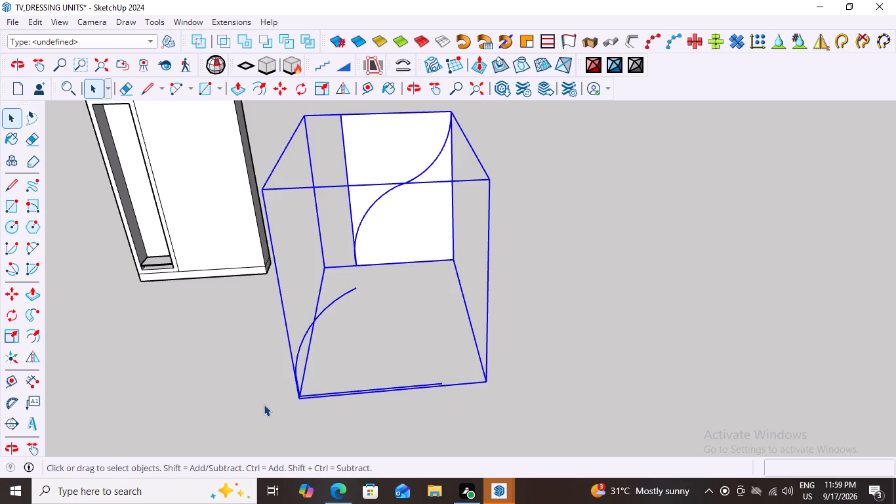
left_click(569, 304)
left_click(301, 338)
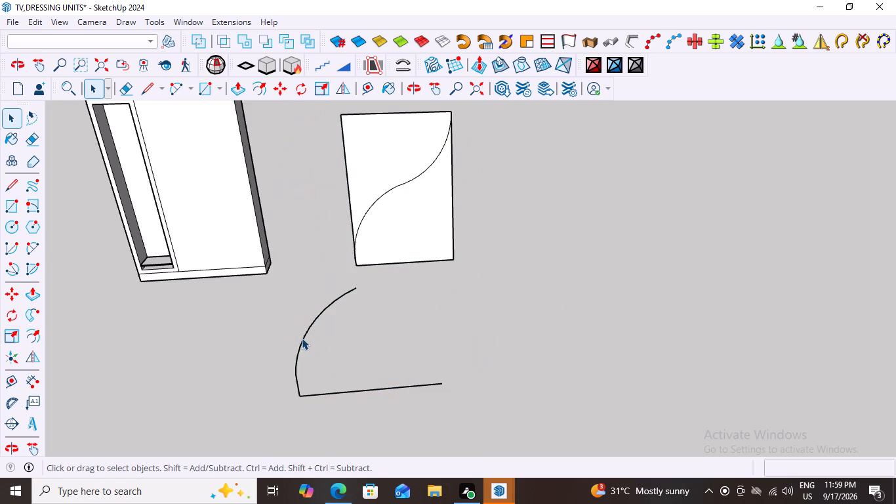
left_click(302, 338)
left_click(302, 338)
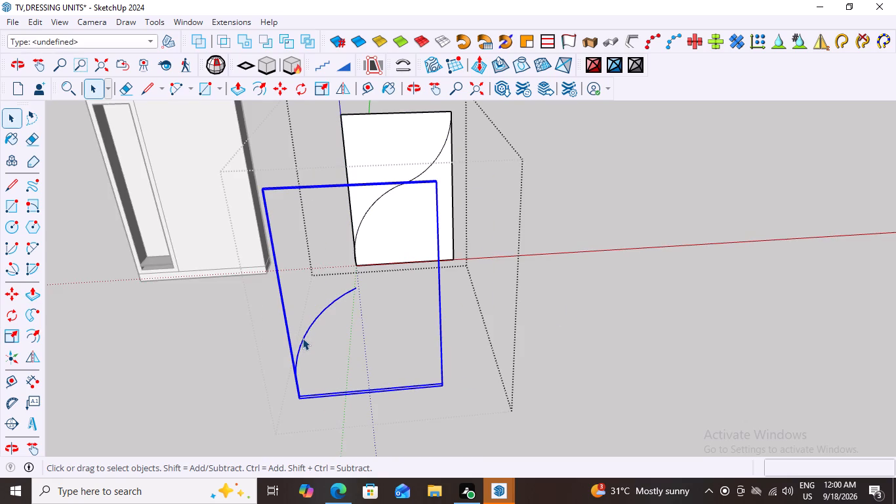
key("Delete")
Copy the face below the S-curve on the rectangular panel, with its edges, and paste it in place.
scroll(396, 325, "down", 3)
middle_click_drag(429, 308, 356, 289)
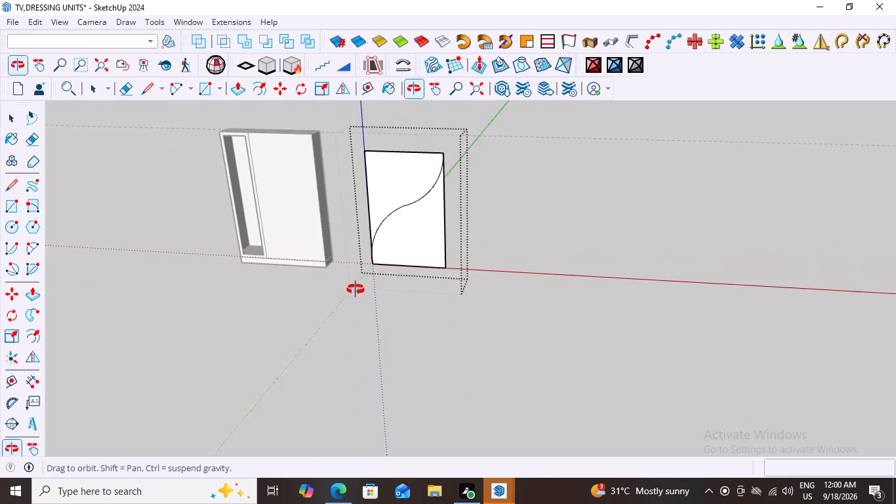
middle_click_drag(356, 289, 448, 280)
scroll(400, 265, "up", 3)
double_click(427, 237)
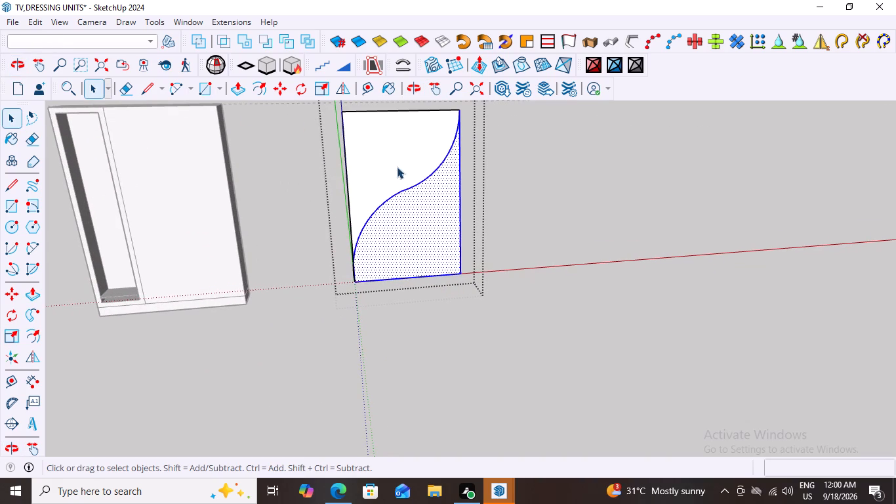
key("ctrl+c")
left_click(30, 20)
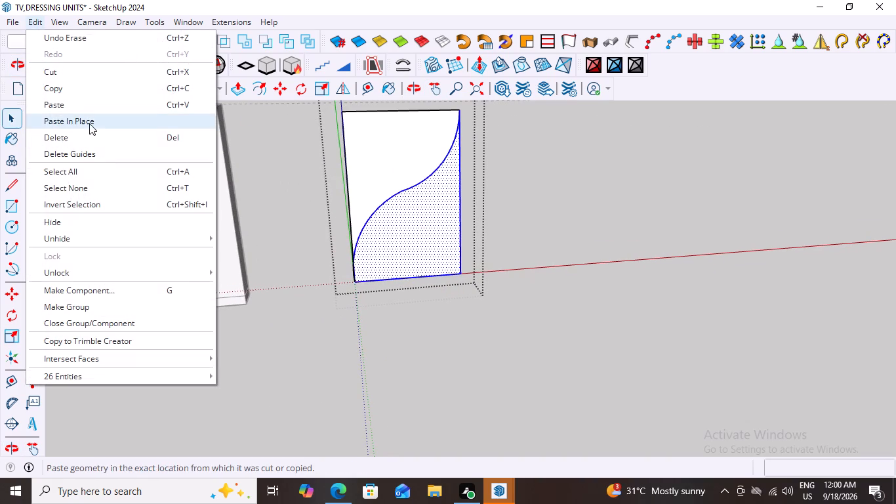
left_click(80, 121)
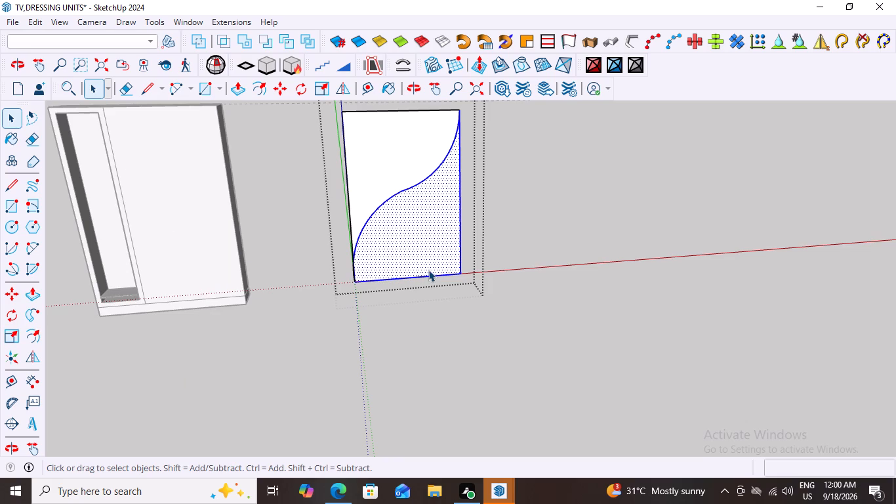
Move a copy of the selected lower S-curve face about 10' 4" out in front of the rectangular panel.
key("m")
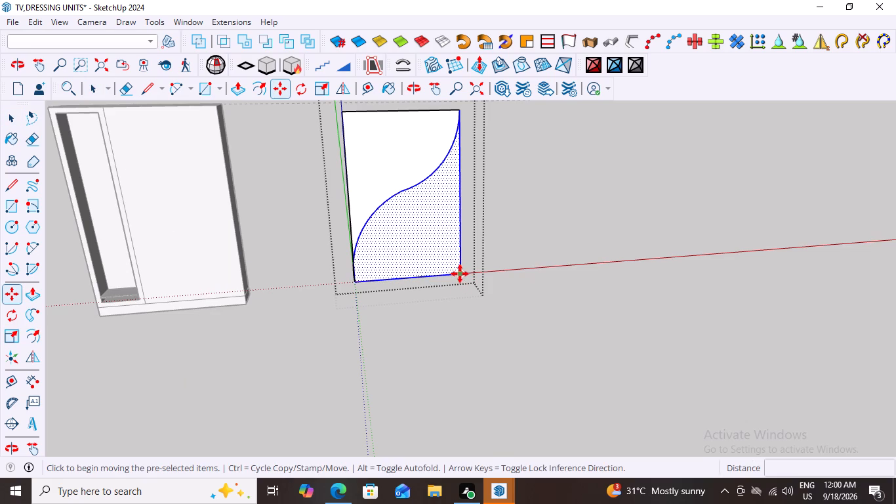
left_click(460, 274)
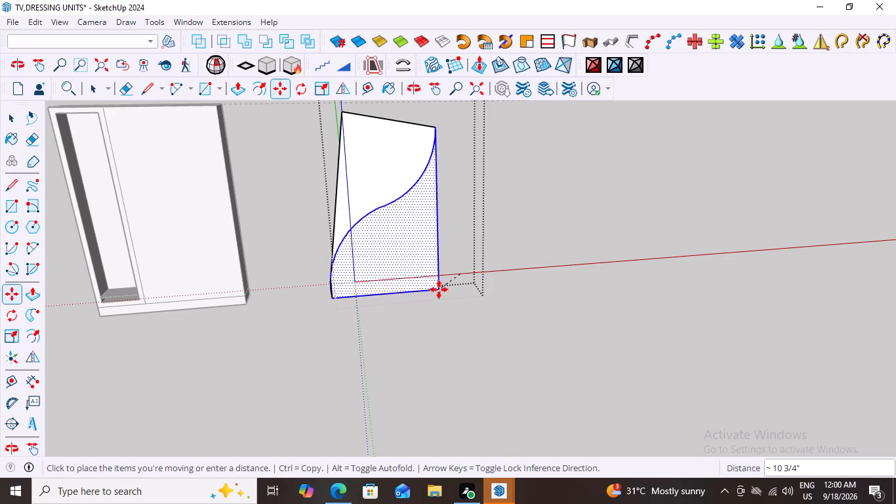
scroll(483, 358, "down", 10)
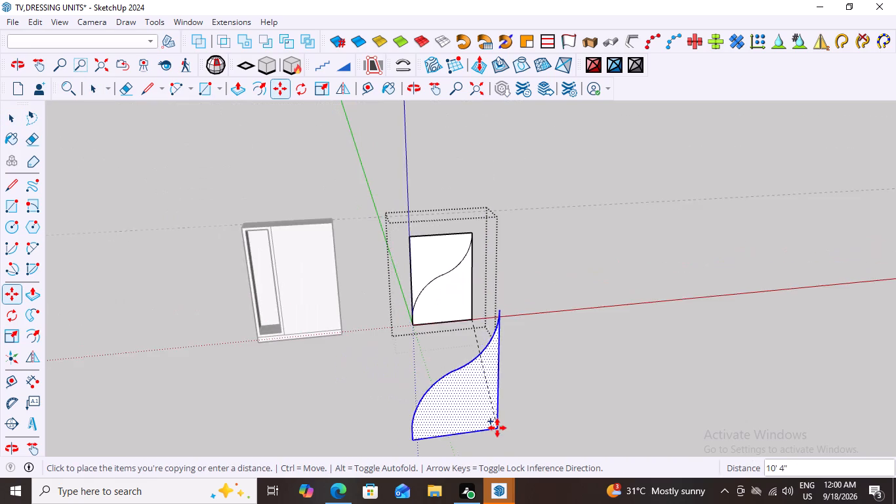
scroll(497, 428, "down", 5)
left_click(497, 426)
Push/Pull the copied S-curve face forward about 1' 1" into a solid.
middle_click_drag(573, 404, 533, 378)
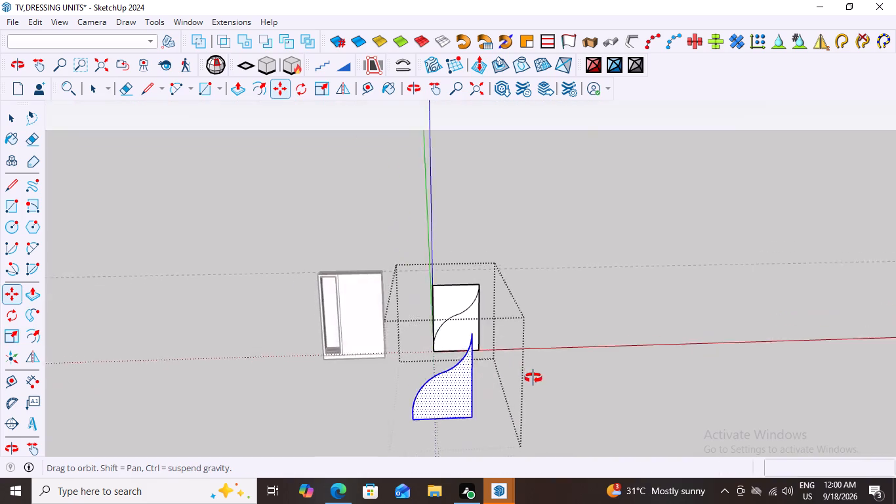
middle_click_drag(533, 378, 554, 351)
scroll(476, 425, "up", 3)
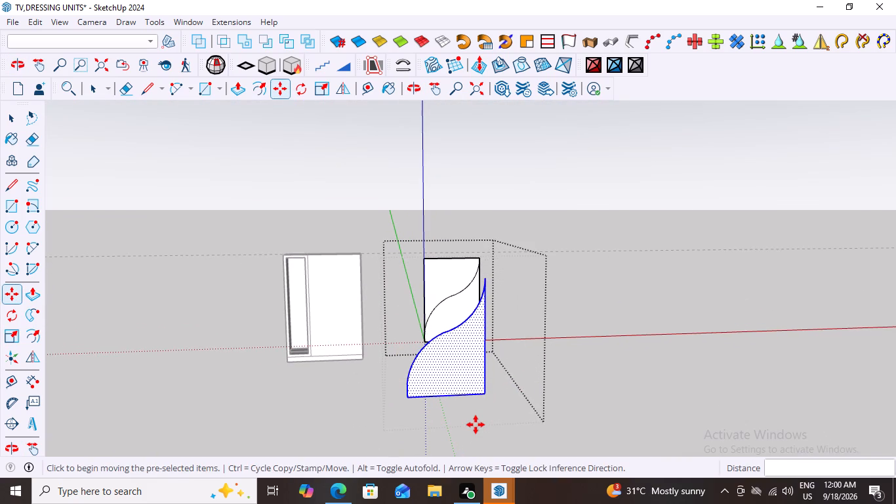
key("p")
left_click_drag(460, 362, 464, 369)
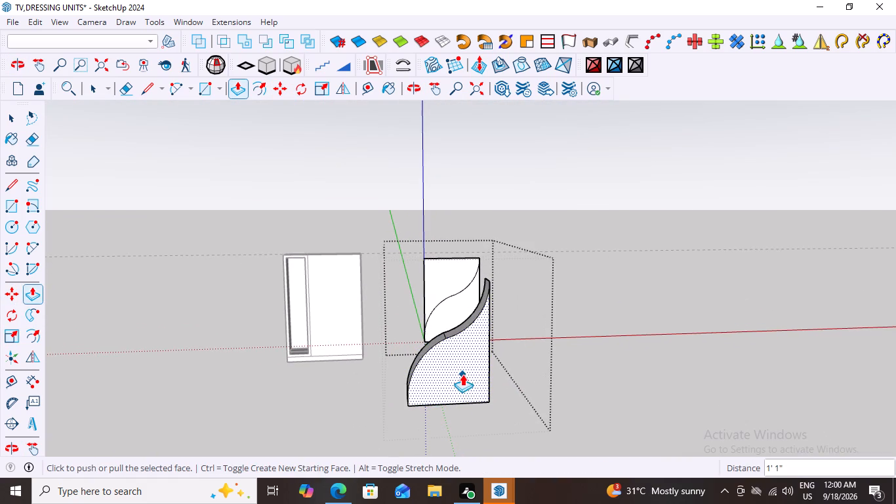
Push the front face of the S-curve solid back 8" to make the piece thinner.
middle_click_drag(457, 366, 565, 378)
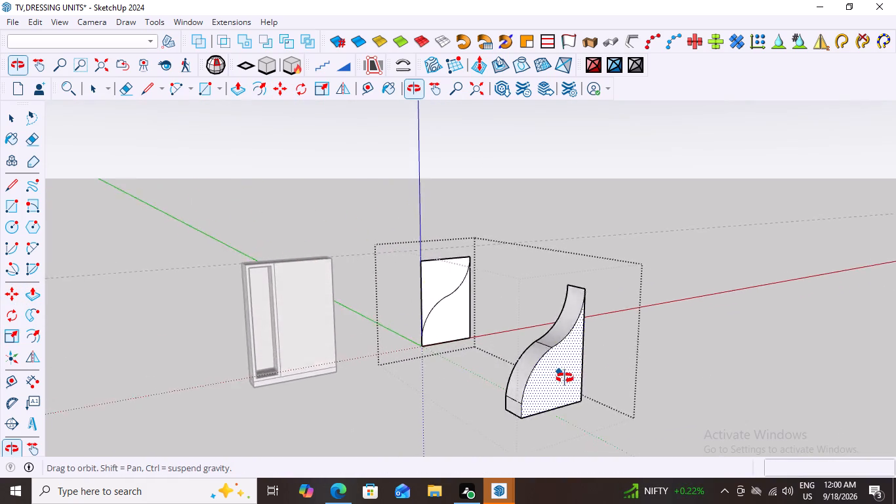
middle_click_drag(565, 378, 619, 371)
key("space")
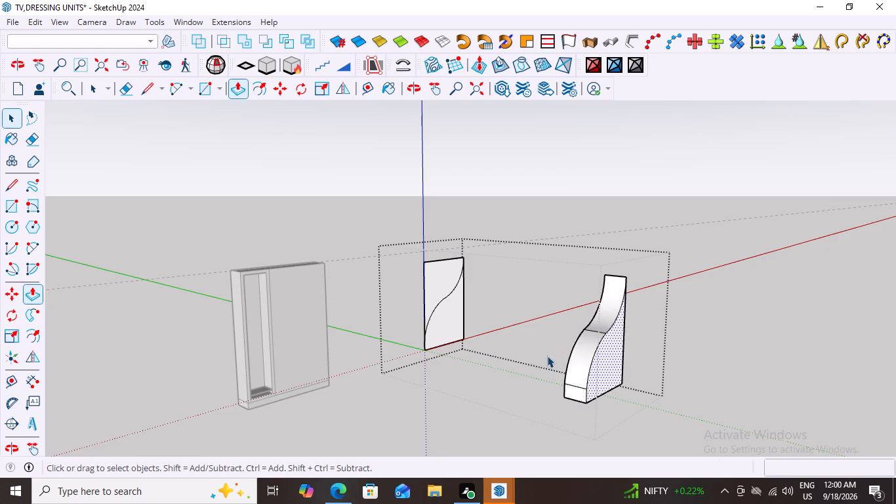
left_click(511, 404)
left_click(609, 358)
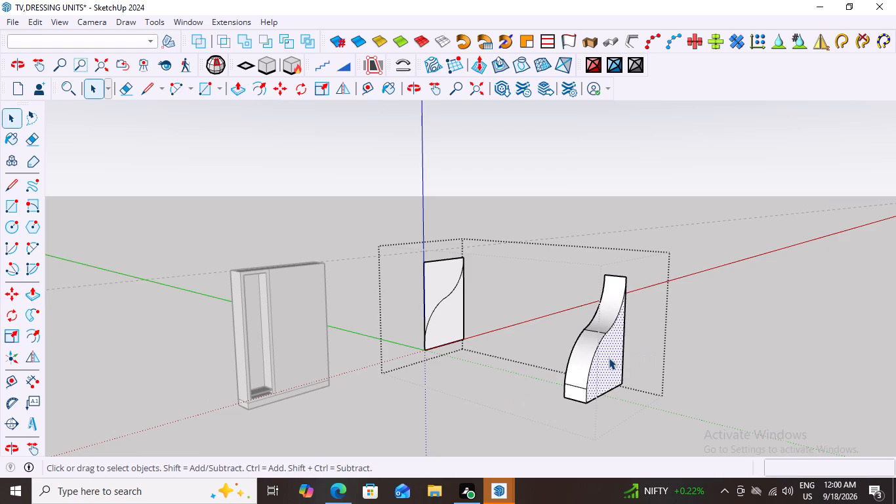
key("p")
left_click(609, 356)
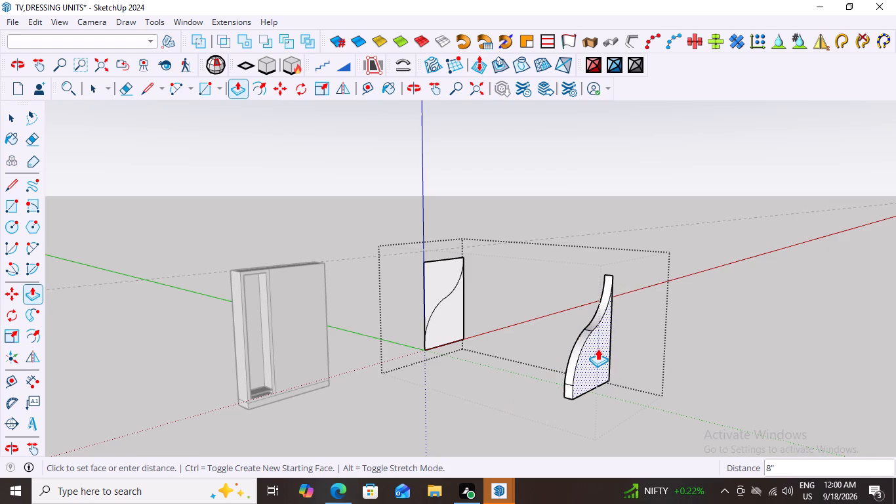
left_click(597, 348)
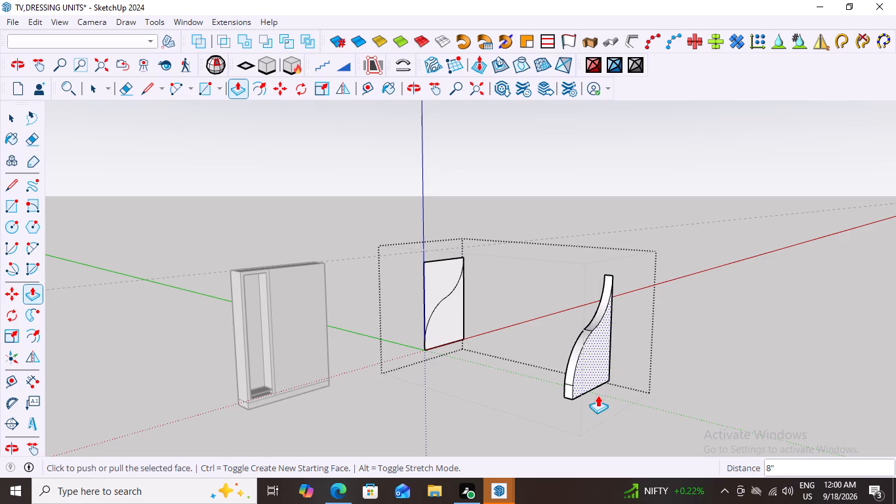
Leave the open group and examine the extruded S-curve piece against the panel from several angles.
key("space")
left_click(703, 326)
middle_click_drag(661, 352, 466, 337)
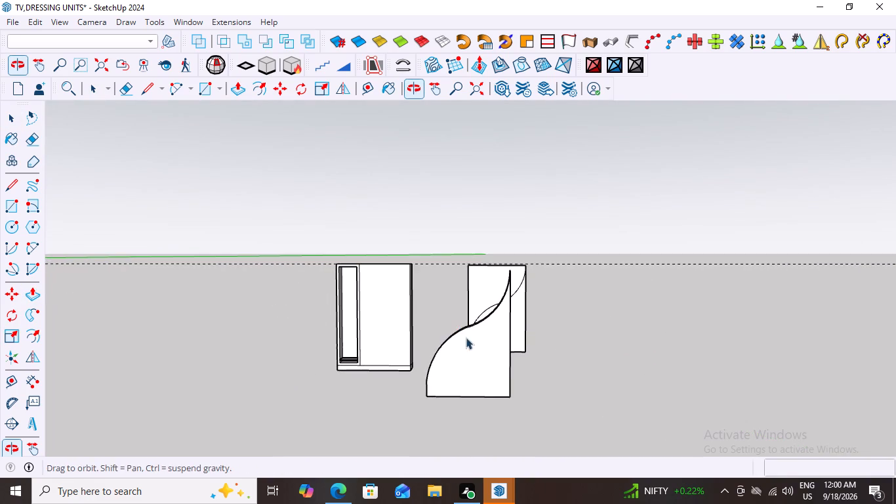
middle_click_drag(466, 337, 462, 331)
scroll(469, 396, "up", 3)
middle_click_drag(458, 400, 560, 445)
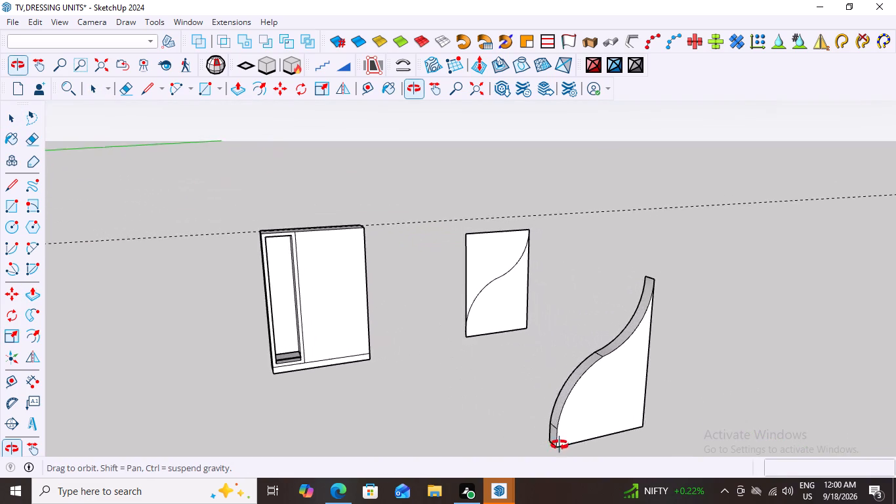
middle_click_drag(560, 445, 498, 390)
scroll(525, 382, "down", 3)
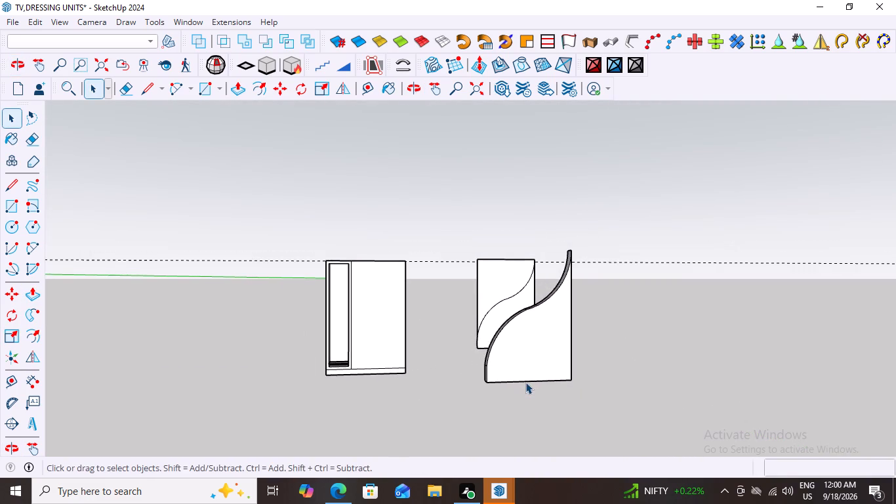
middle_click_drag(515, 383, 506, 402)
Inside the panel group, select the whole extruded S-curve solid and make it a group of its own.
double_click(539, 383)
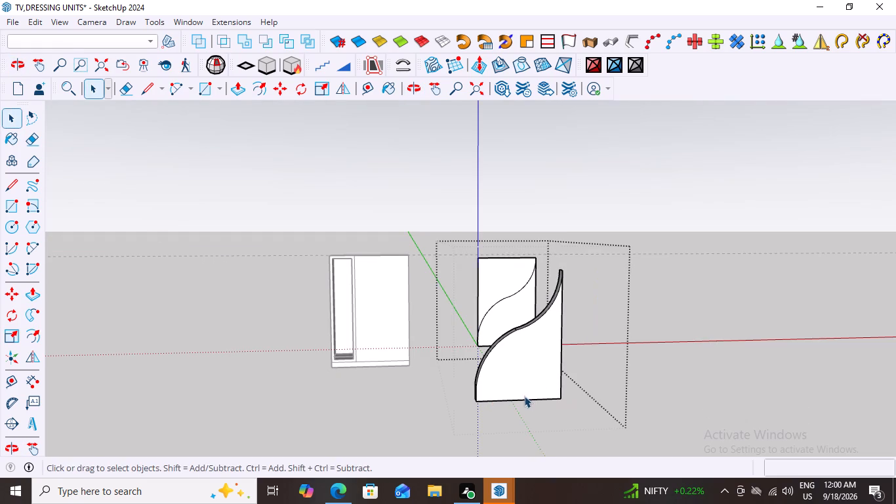
middle_click_drag(519, 405, 529, 426)
double_click(532, 402)
double_click(532, 402)
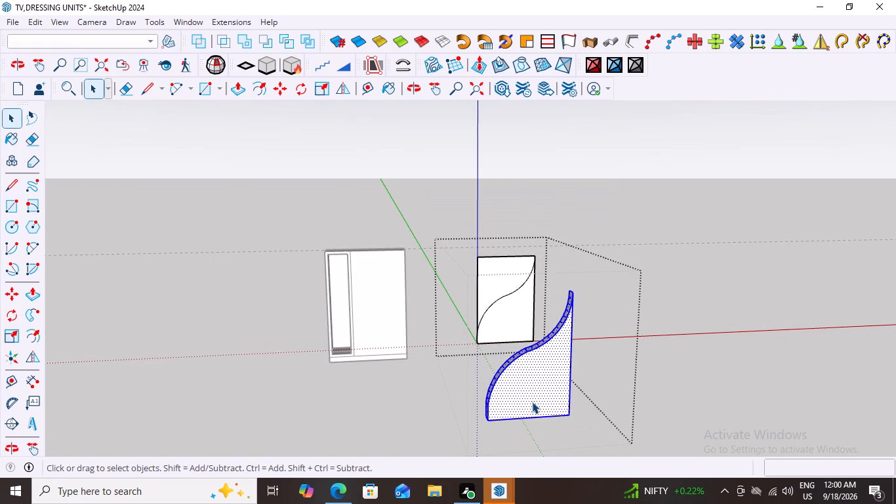
double_click(532, 402)
right_click(531, 394)
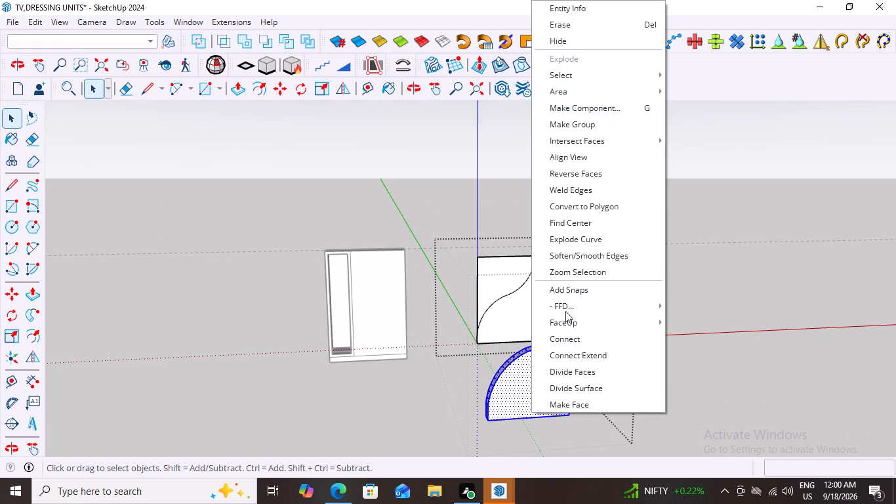
left_click(569, 125)
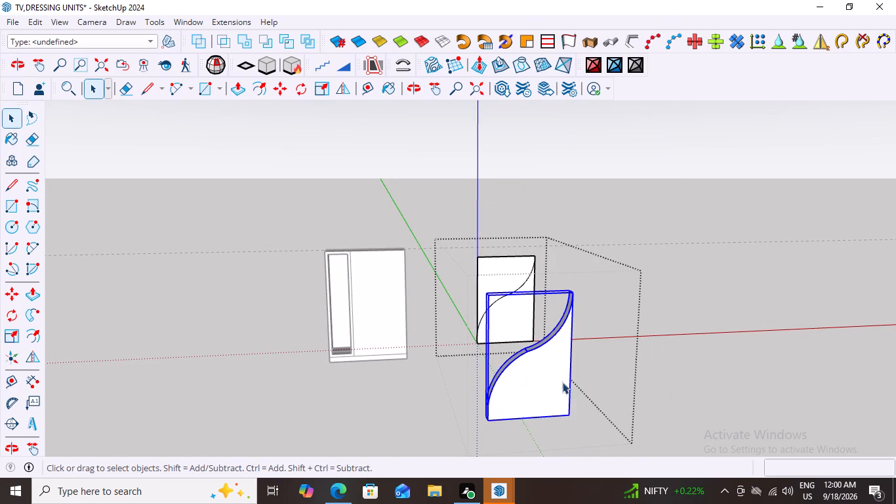
left_click(600, 362)
Inside the new S-curve group, draw a horizontal 2" by 1" rectangle from the front bottom corner at the curve's low end.
left_click(529, 387)
double_click(529, 387)
middle_click_drag(548, 413, 579, 415)
scroll(544, 429, "up", 1)
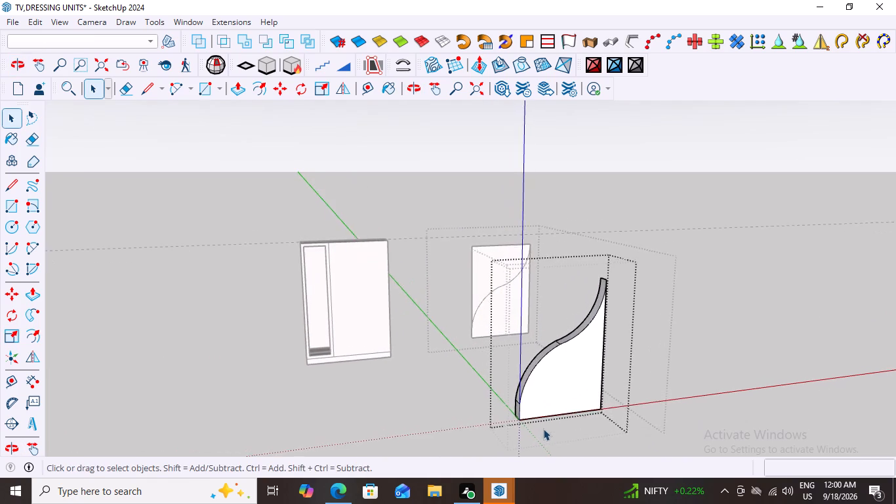
scroll(543, 429, "up", 9)
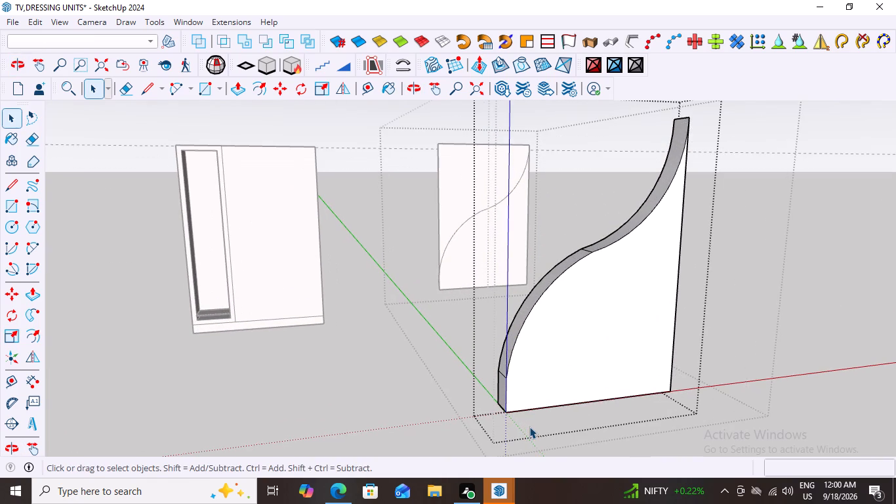
key("r")
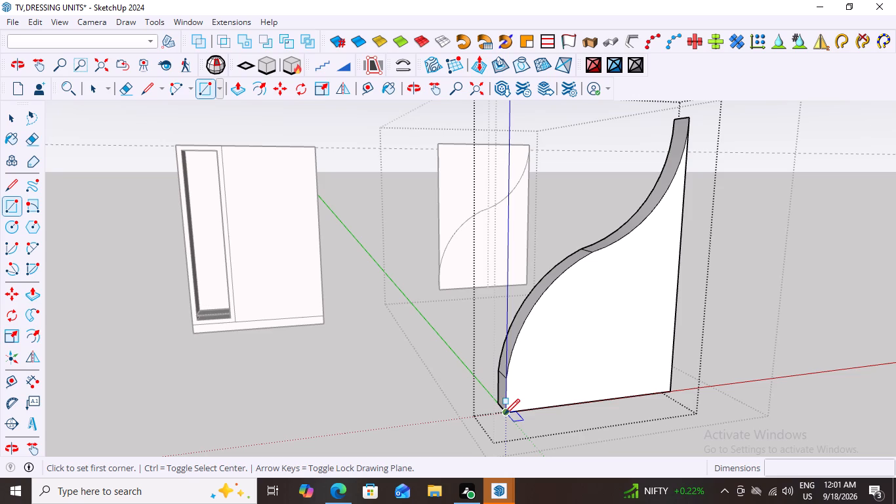
left_click(504, 414)
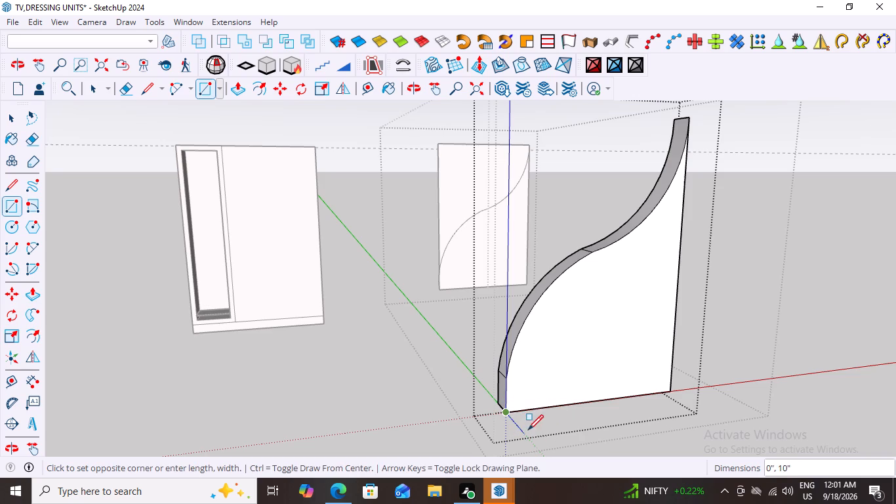
middle_click_drag(532, 430, 492, 435)
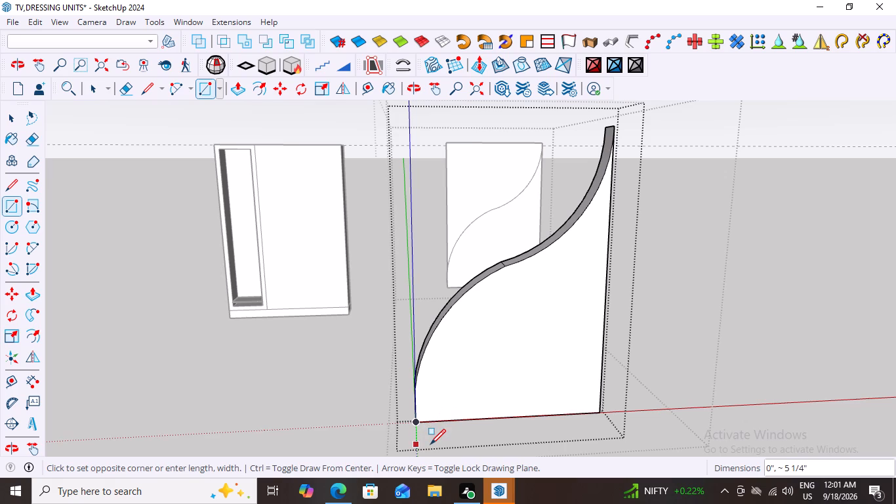
key("Down")
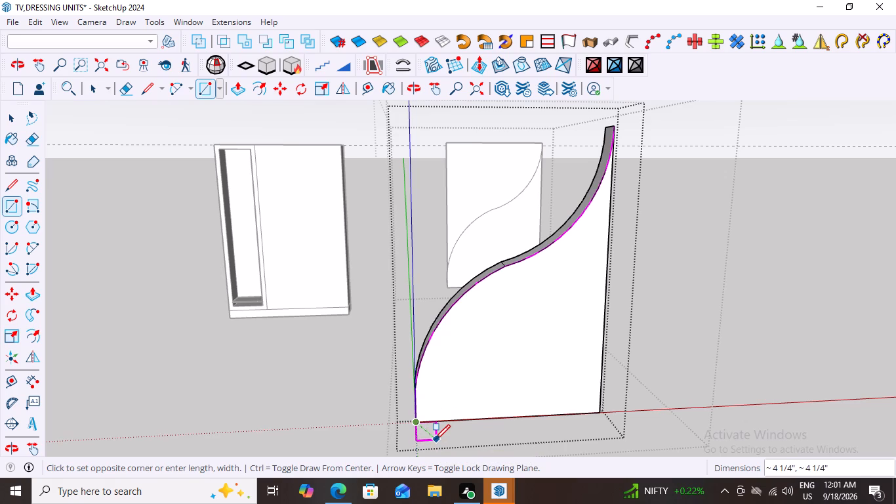
key("Up")
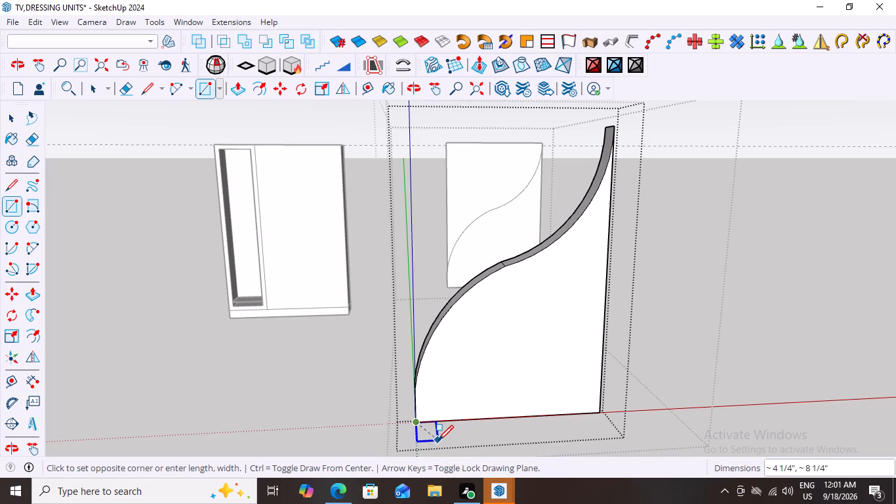
key("2")
key("shift+quotedbl")
type(",1")
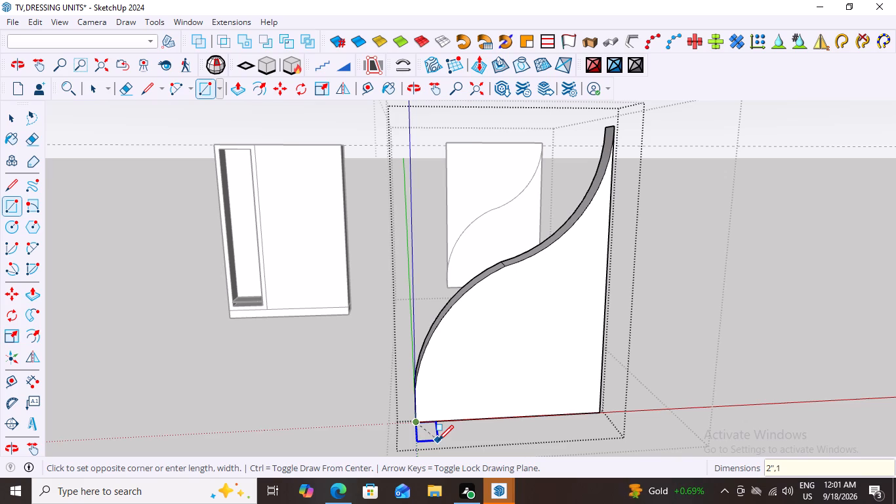
key("shift+quotedbl")
key("Return")
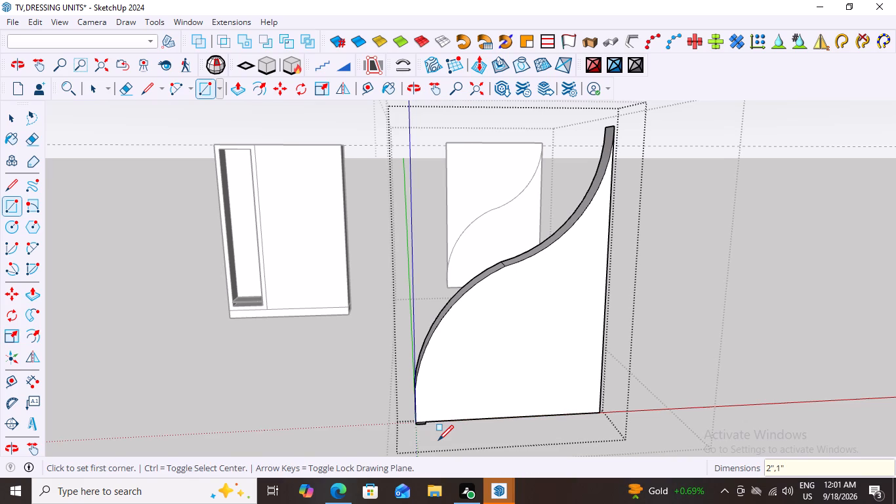
Create a component from the small 2" by 1" rectangle, keeping the default definition settings.
middle_click_drag(424, 458, 472, 488)
scroll(443, 451, "up", 4)
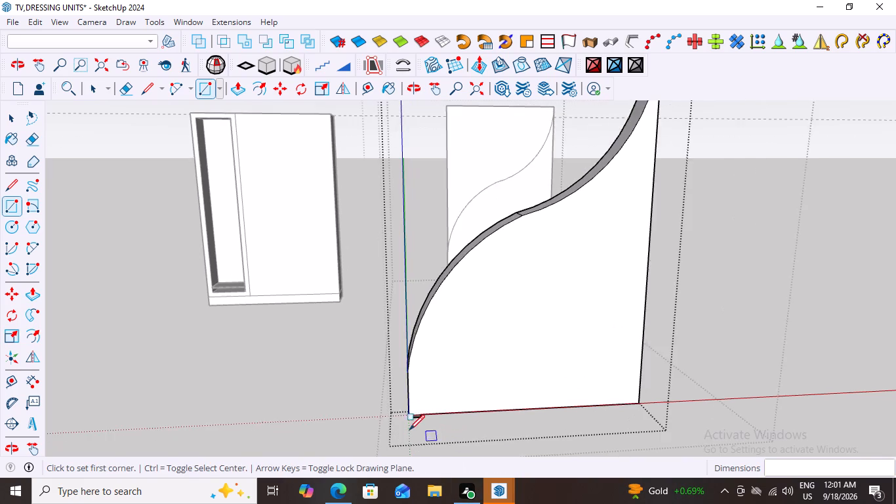
scroll(409, 430, "up", 5)
middle_click_drag(419, 432, 489, 472)
key("space")
scroll(427, 398, "up", 2)
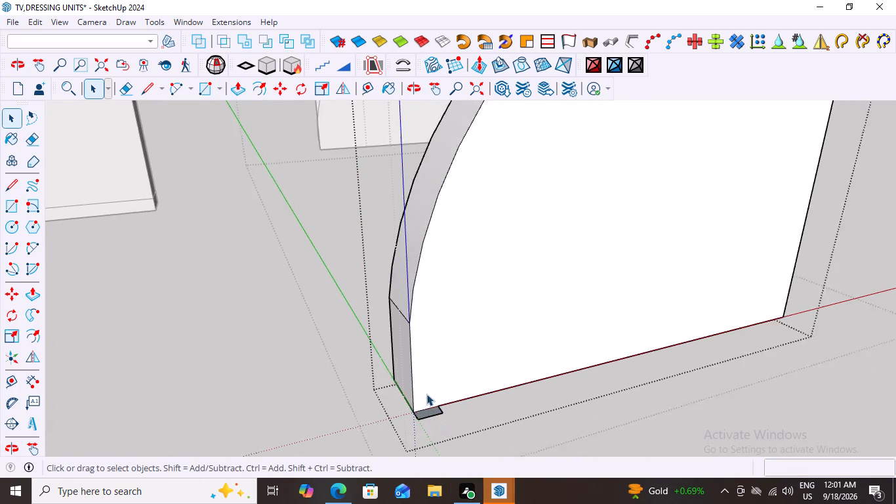
scroll(426, 394, "up", 6)
triple_click(434, 422)
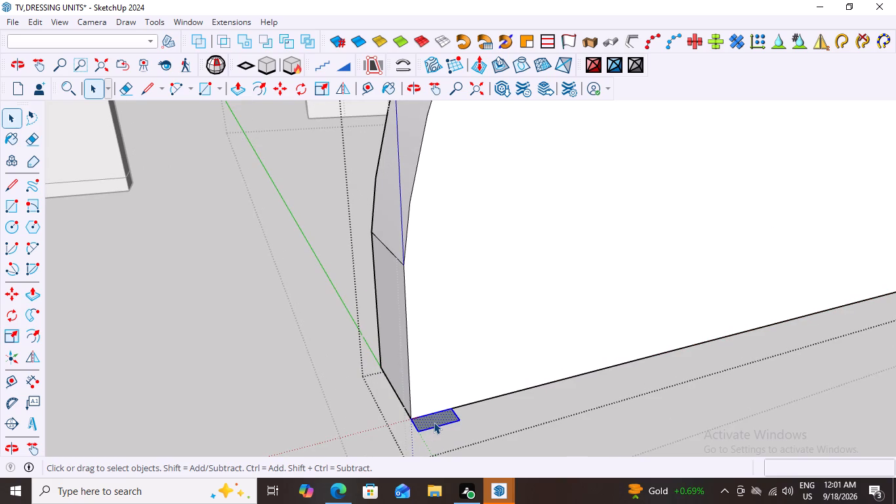
left_click(506, 434)
left_click(427, 421)
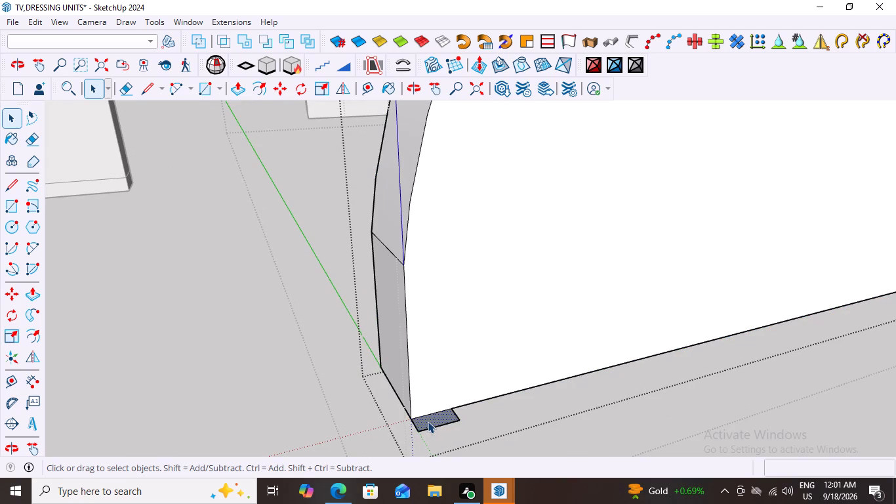
double_click(428, 421)
right_click(428, 421)
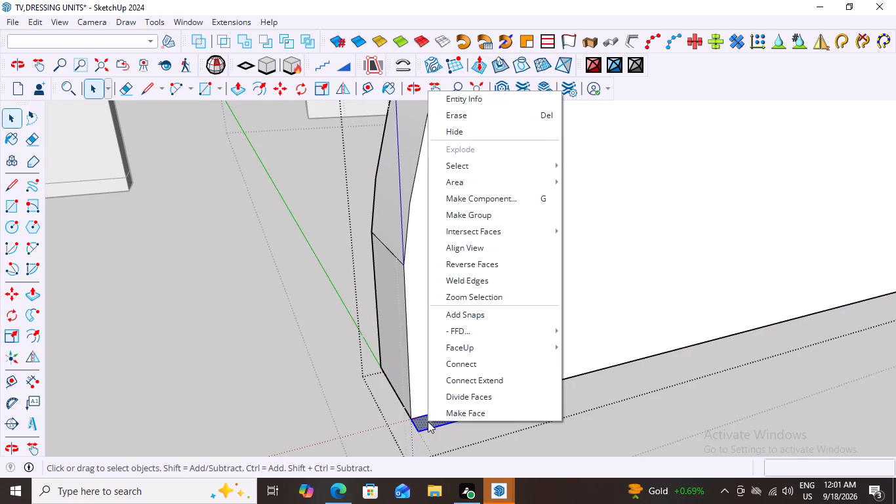
left_click(468, 198)
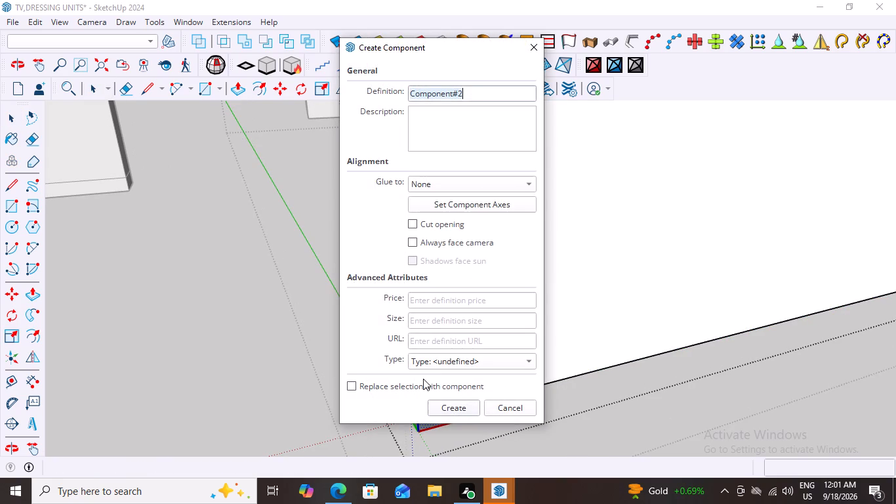
left_click(448, 408)
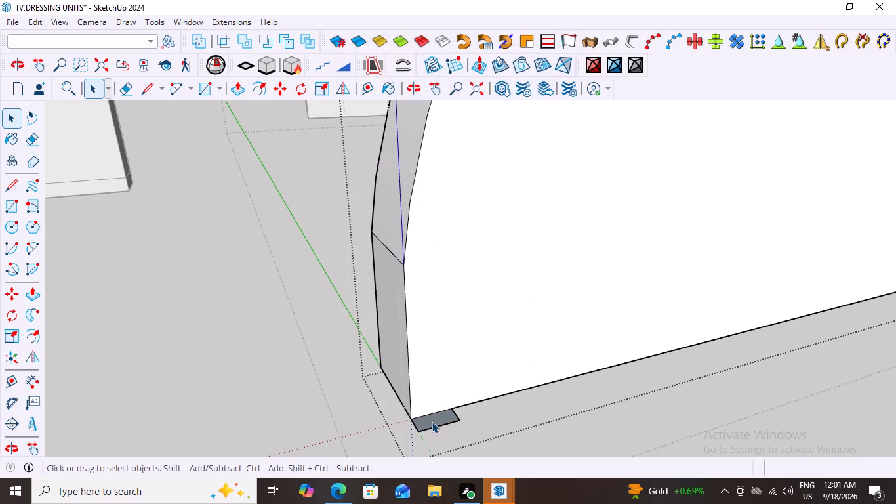
Push/Pull the small rectangle upward about 5' 1" into a tall vertical slat in front of the S-curve piece.
left_click(432, 421)
double_click(432, 421)
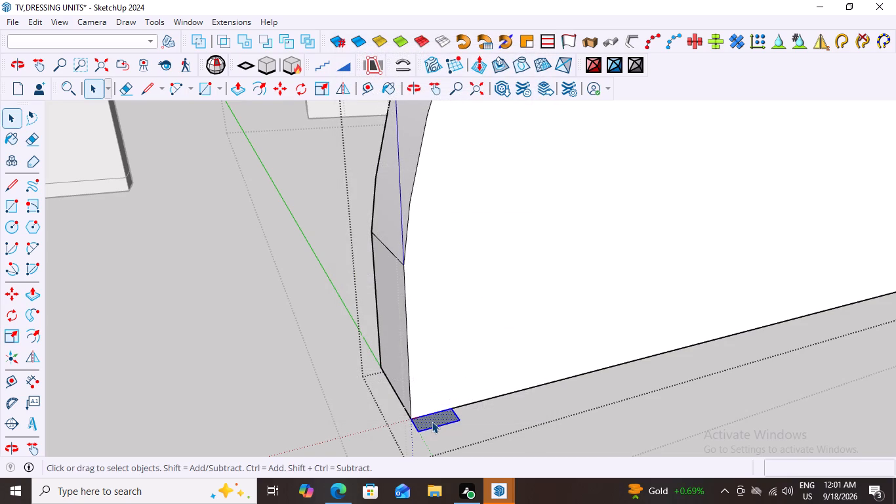
key("p")
left_click(430, 411)
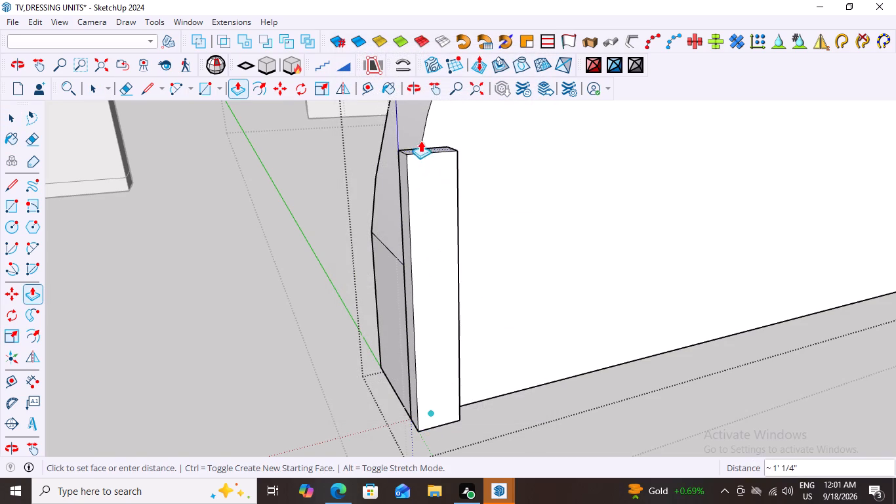
scroll(421, 186, "down", 20)
scroll(421, 186, "down", 4)
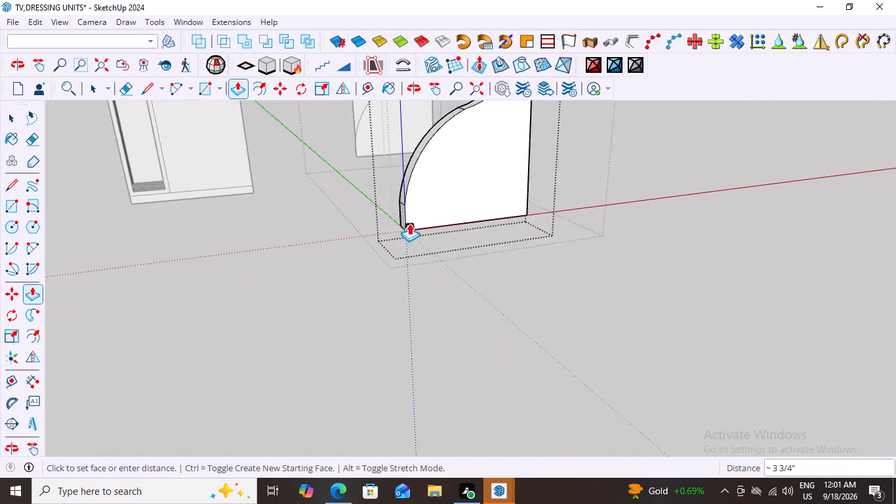
scroll(409, 223, "down", 3)
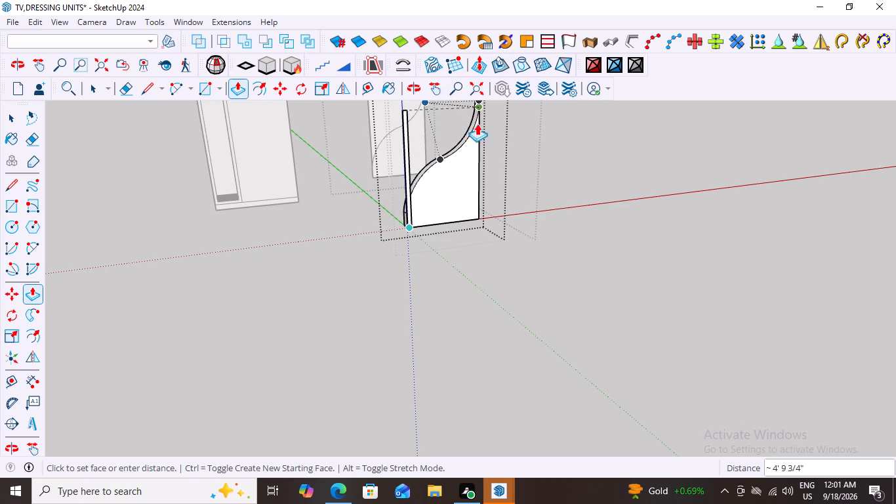
middle_click_drag(445, 144, 465, 217)
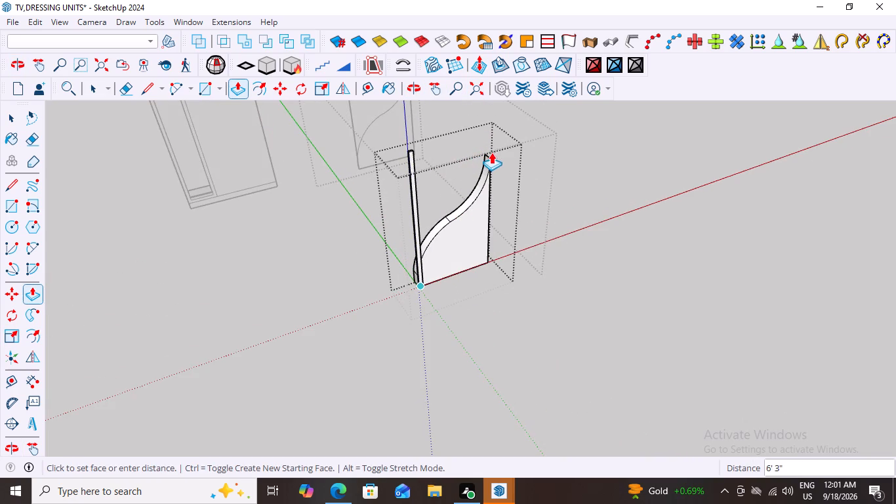
left_click(490, 154)
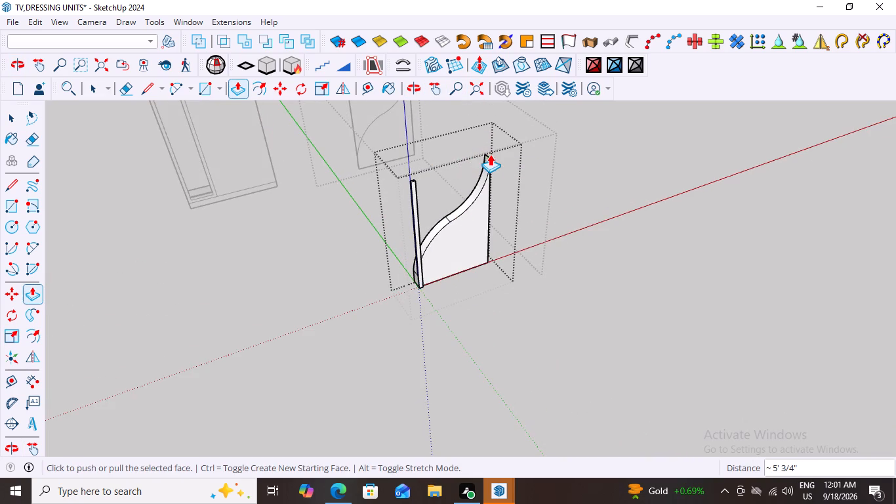
middle_click_drag(496, 292, 438, 299)
key("space")
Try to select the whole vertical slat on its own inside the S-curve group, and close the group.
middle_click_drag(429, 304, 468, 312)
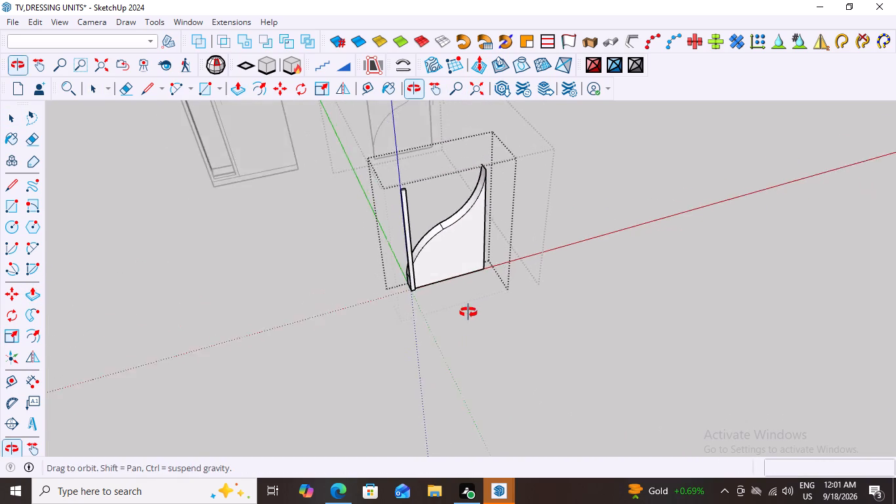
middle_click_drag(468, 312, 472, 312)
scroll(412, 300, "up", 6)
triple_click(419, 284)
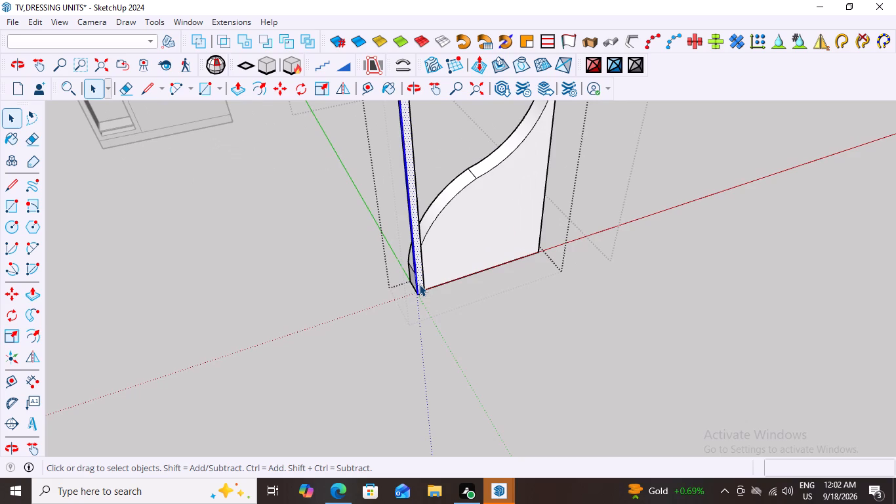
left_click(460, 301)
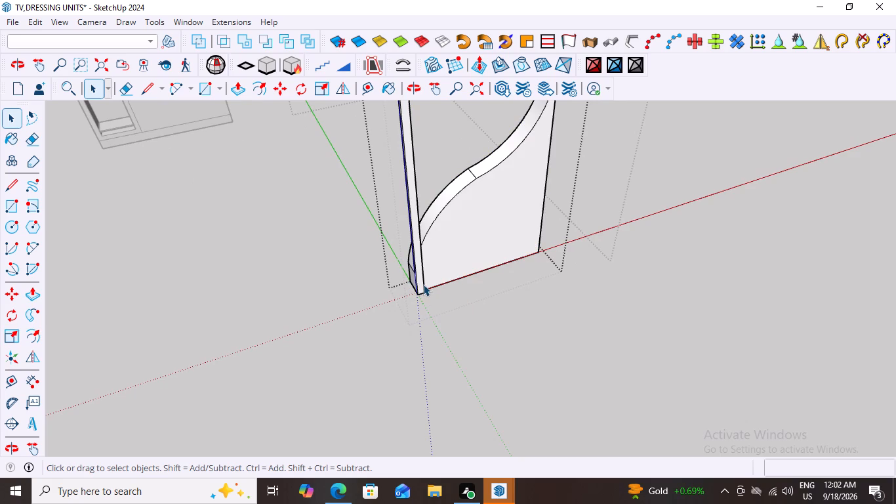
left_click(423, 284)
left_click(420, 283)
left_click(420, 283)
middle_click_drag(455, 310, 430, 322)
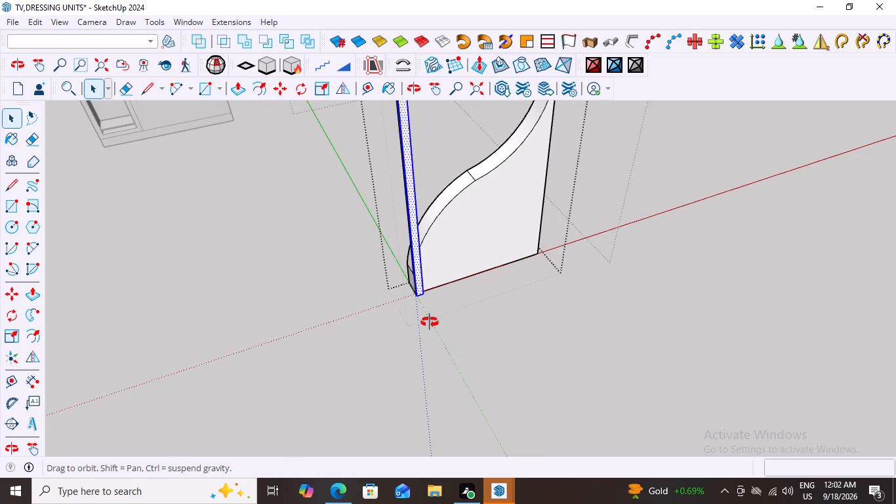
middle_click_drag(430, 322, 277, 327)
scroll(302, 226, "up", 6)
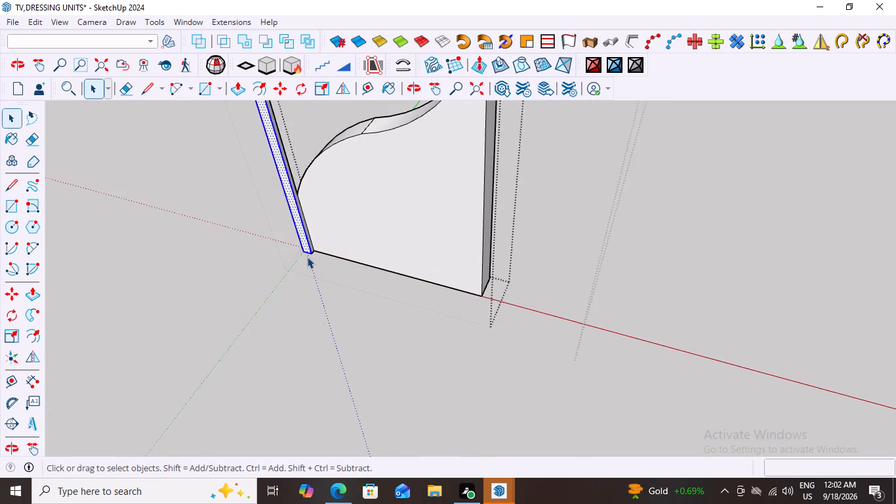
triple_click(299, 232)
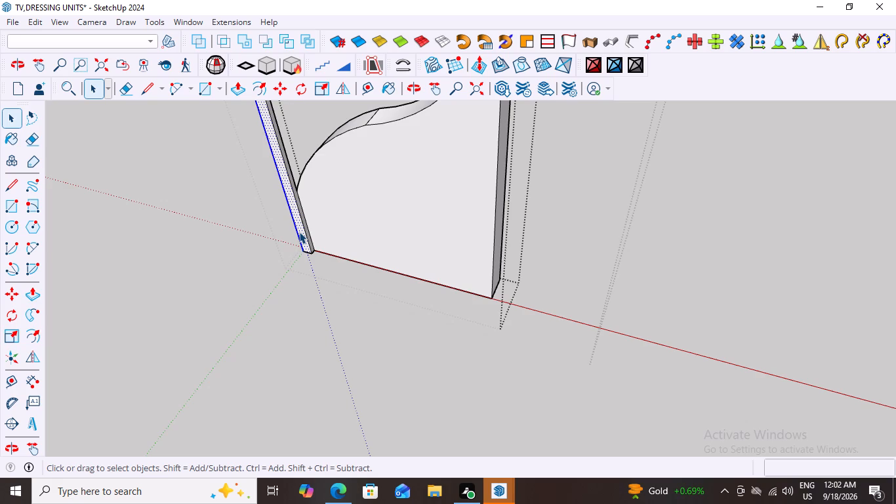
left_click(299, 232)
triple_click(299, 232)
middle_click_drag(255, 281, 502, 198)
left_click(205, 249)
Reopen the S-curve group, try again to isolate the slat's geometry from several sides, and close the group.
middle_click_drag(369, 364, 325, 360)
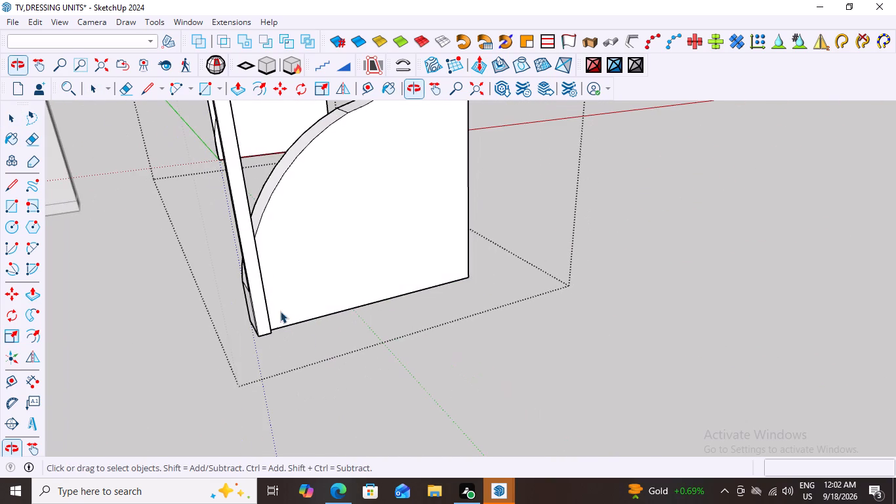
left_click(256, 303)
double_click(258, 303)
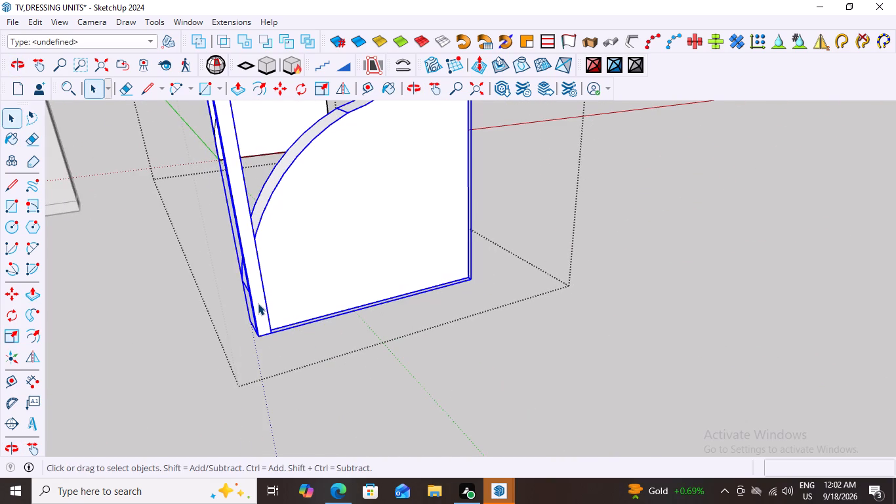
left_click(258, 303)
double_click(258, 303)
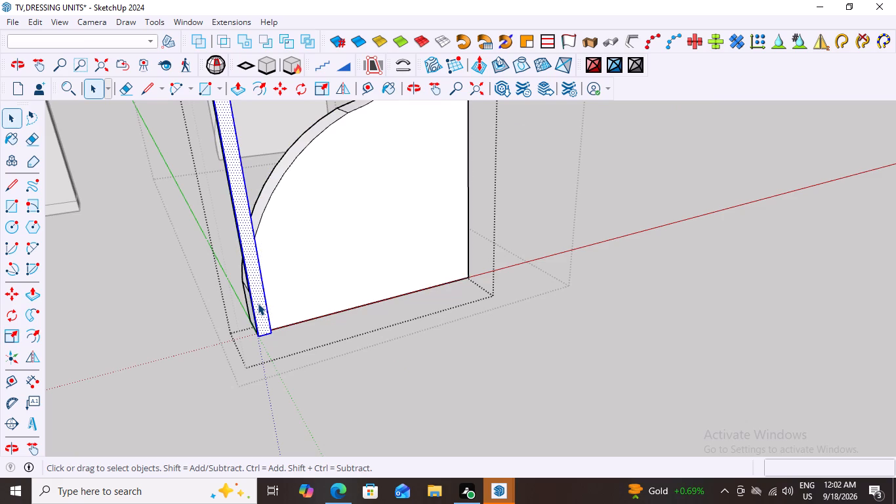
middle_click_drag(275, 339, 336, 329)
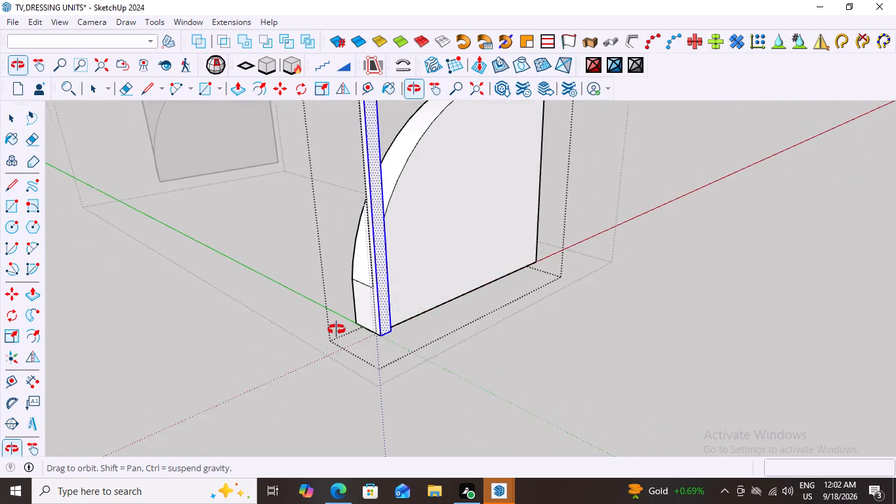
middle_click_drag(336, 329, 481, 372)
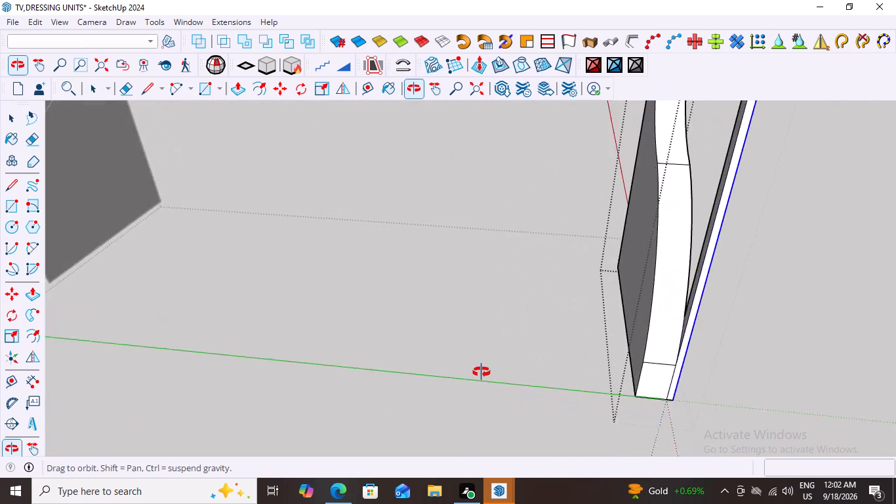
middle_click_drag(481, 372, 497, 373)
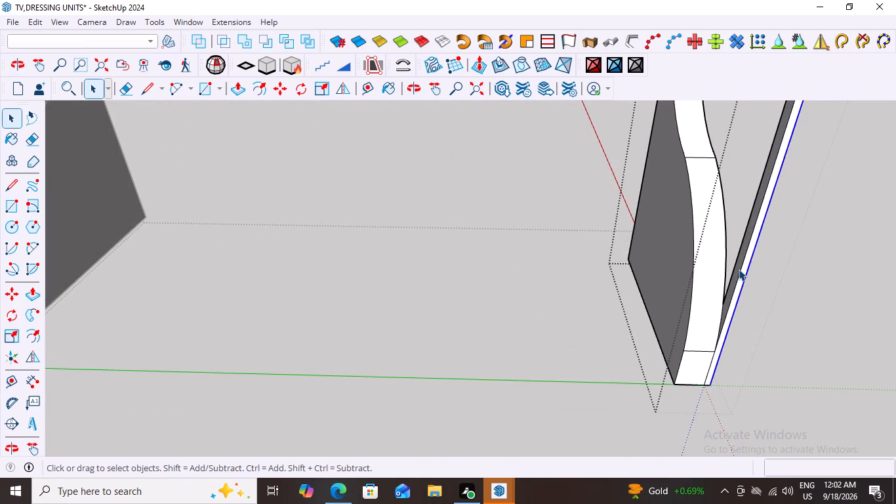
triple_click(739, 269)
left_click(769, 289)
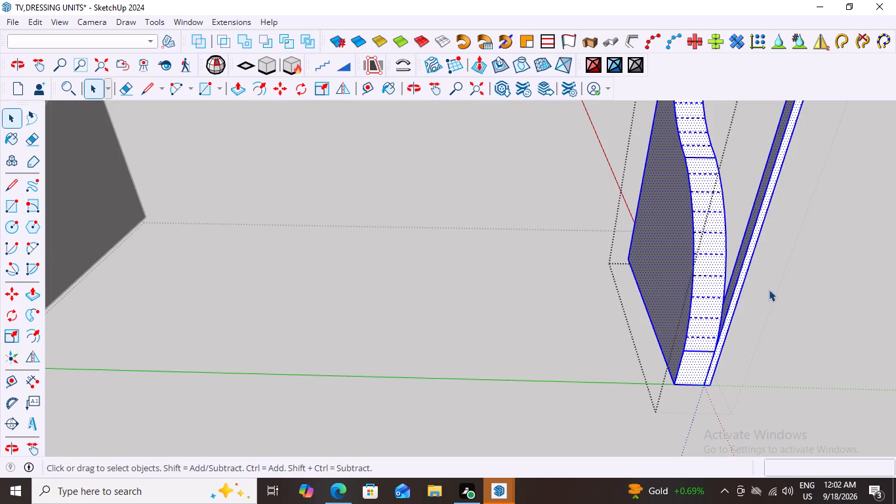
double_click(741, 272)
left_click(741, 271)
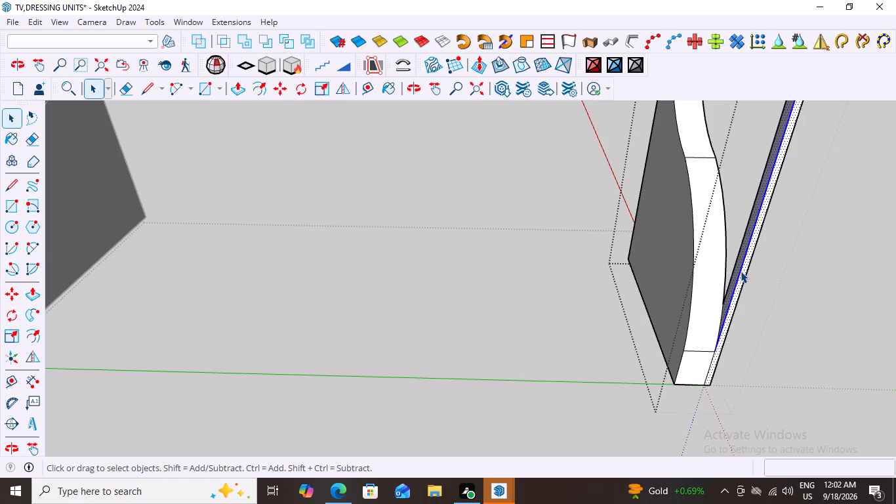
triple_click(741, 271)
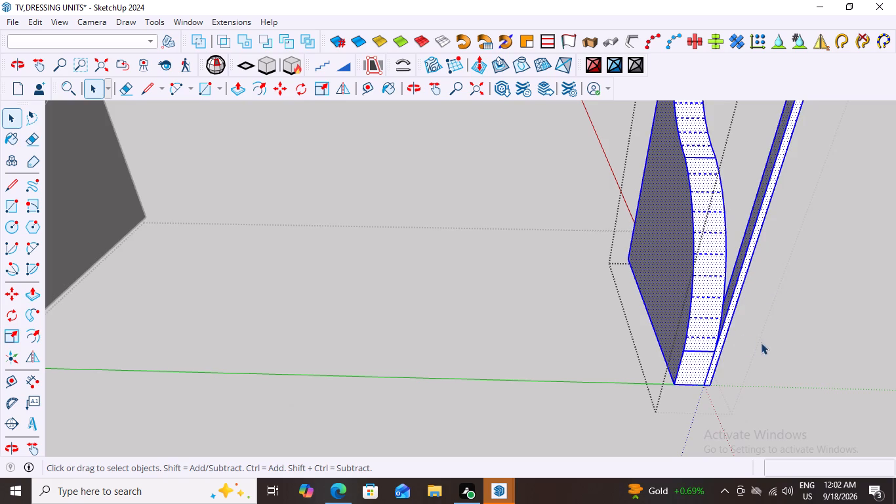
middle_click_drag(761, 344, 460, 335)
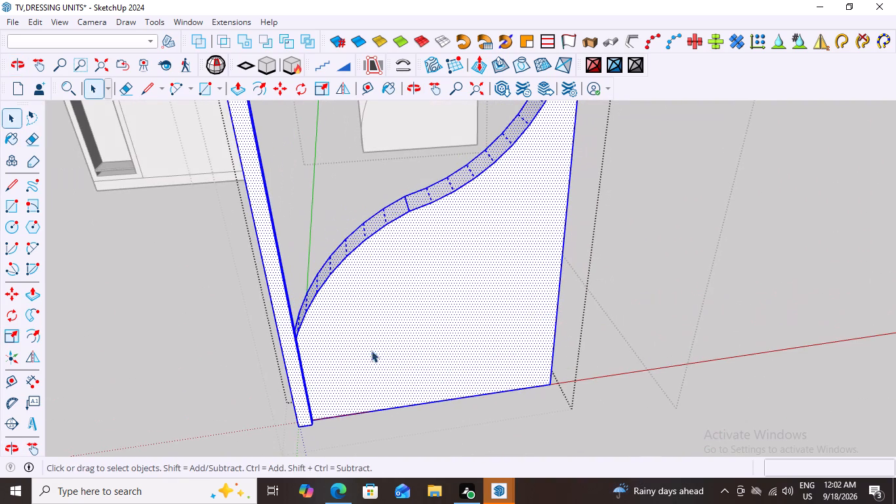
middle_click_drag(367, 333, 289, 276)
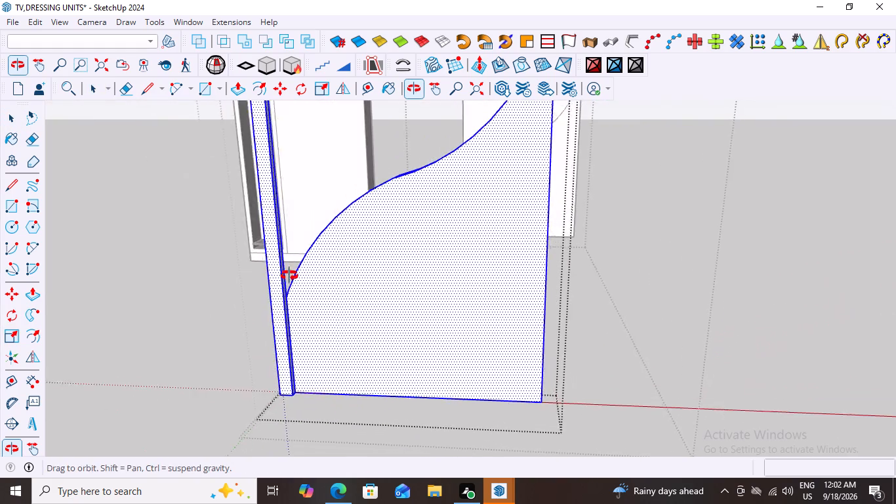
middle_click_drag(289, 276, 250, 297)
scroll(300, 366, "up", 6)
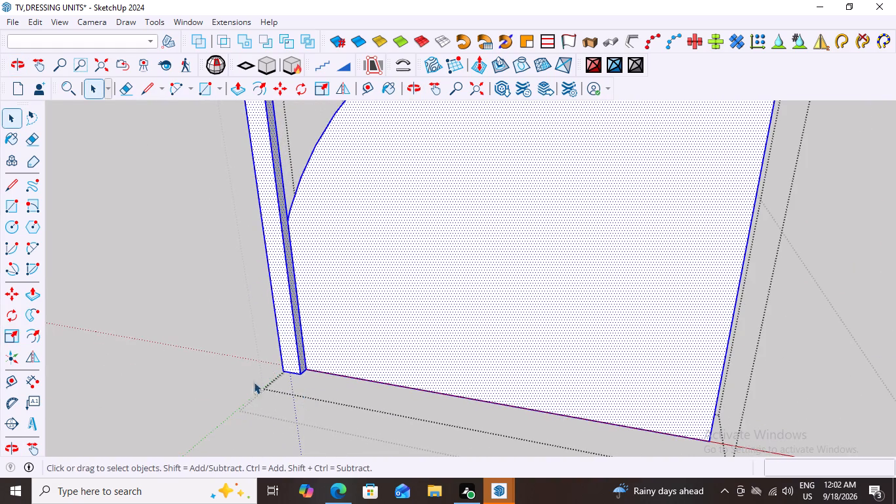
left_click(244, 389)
Inside the S-curve group, copy the slat's front and inner side faces about 3' 2 1/4" to the bottom corner at the curve's high end.
left_click(300, 369)
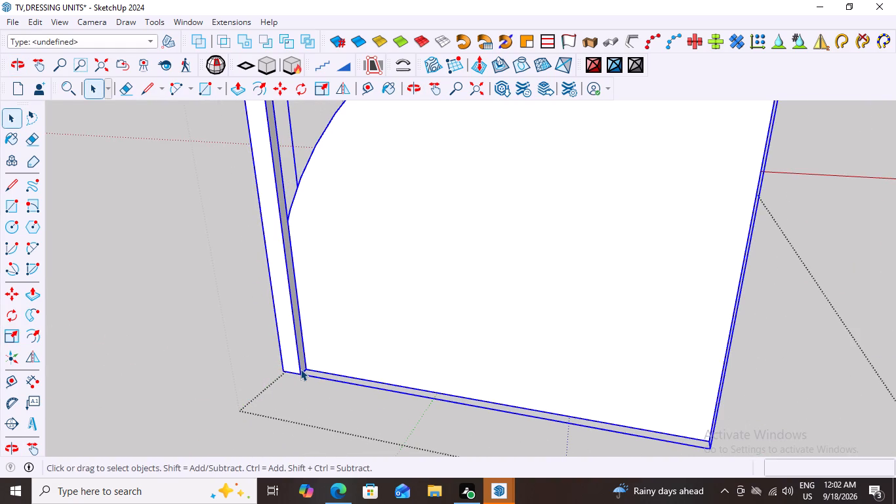
left_click(300, 369)
left_click(300, 369)
double_click(300, 369)
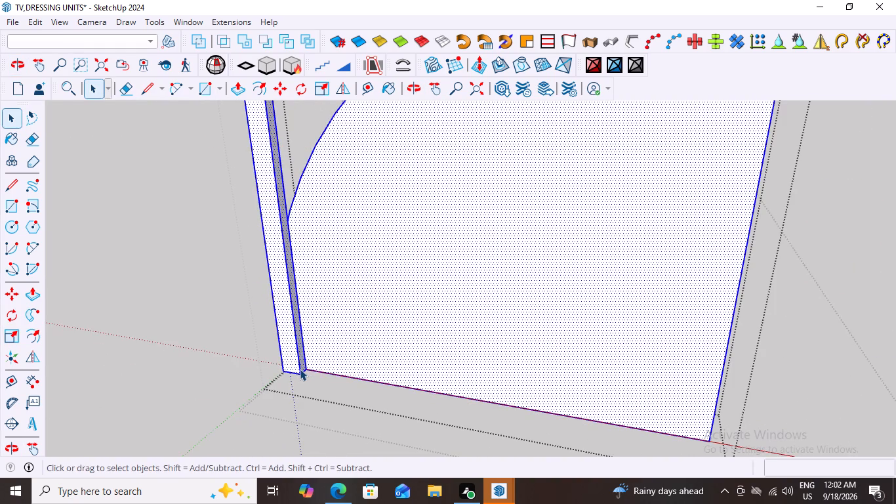
left_click(300, 369)
double_click(300, 369)
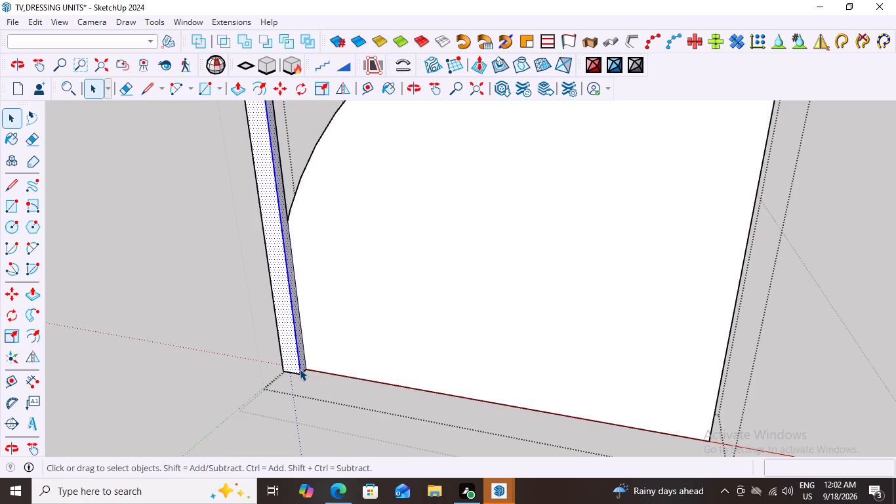
key("m")
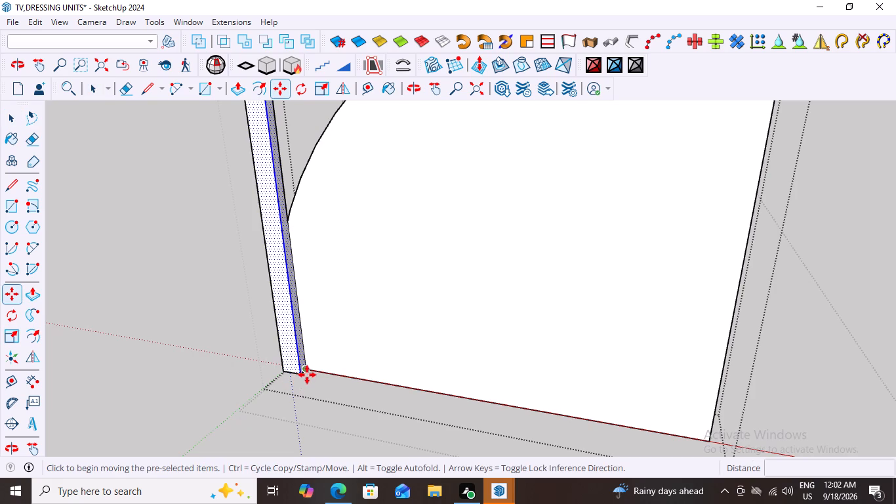
left_click(308, 371)
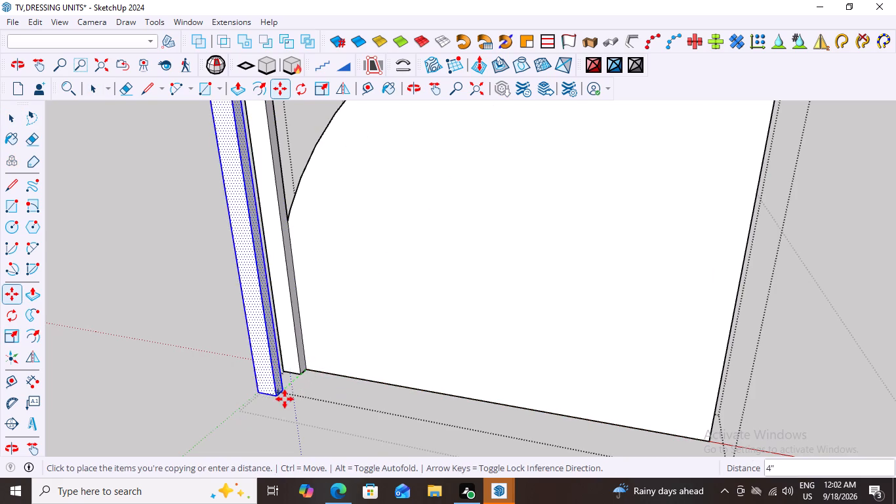
scroll(294, 394, "down", 12)
scroll(479, 443, "up", 5)
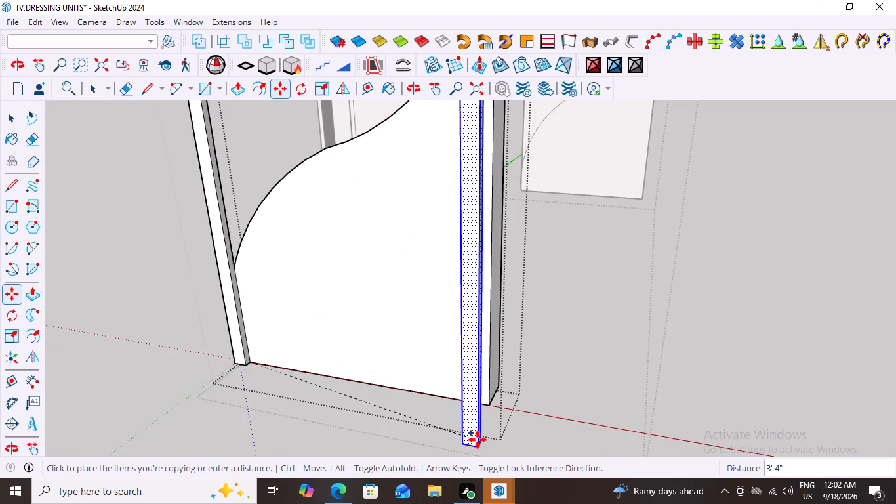
scroll(476, 436, "up", 13)
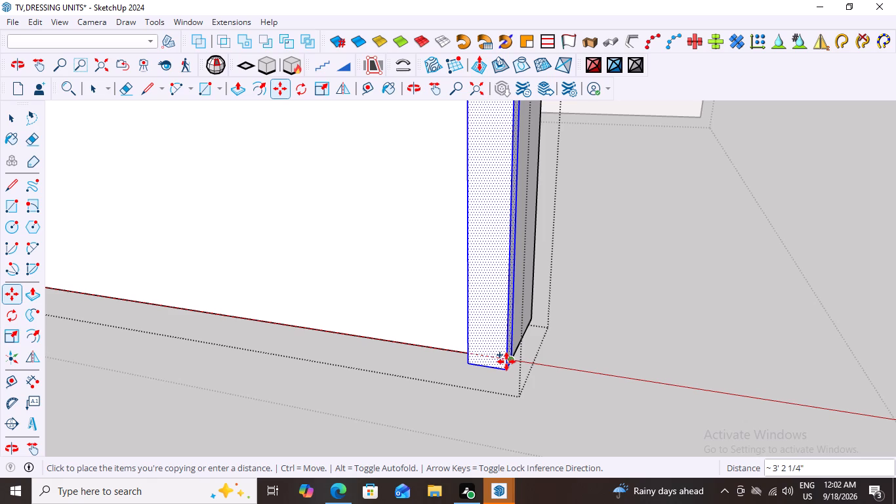
left_click(507, 361)
Examine the copied slat's alignment with the S-curve piece's bottom corner and edge from several sides.
middle_click_drag(512, 390, 379, 376)
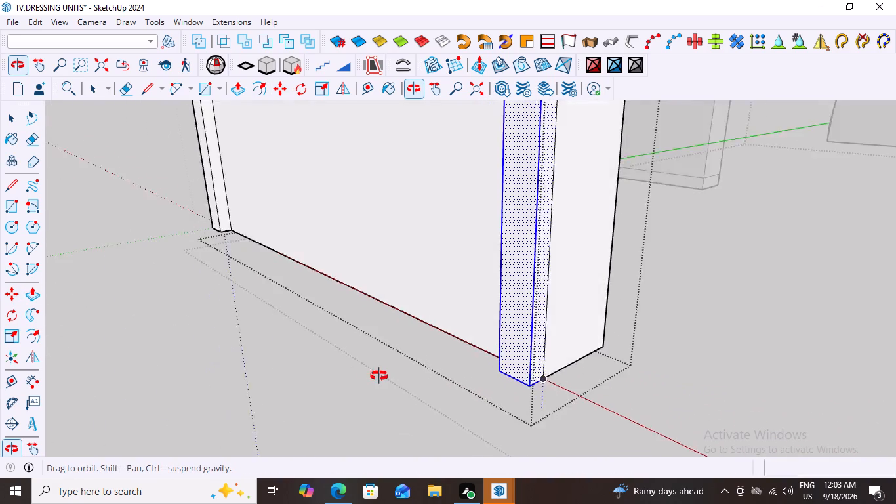
middle_click_drag(379, 376, 527, 375)
scroll(595, 375, "down", 6)
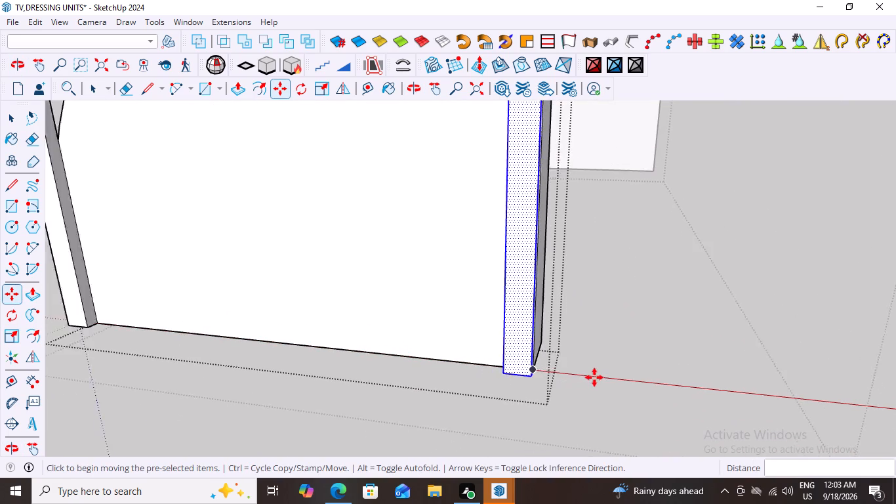
scroll(594, 377, "down", 10)
scroll(579, 388, "up", 3)
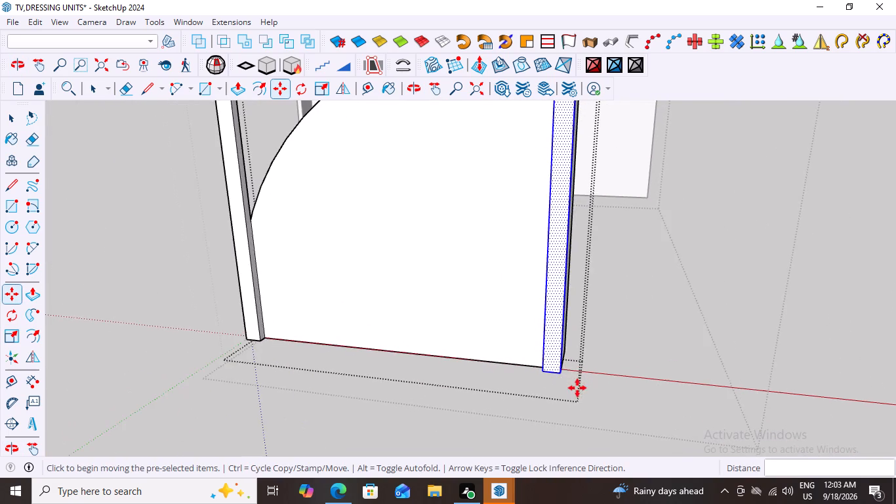
middle_click_drag(560, 392, 522, 398)
scroll(521, 383, "up", 2)
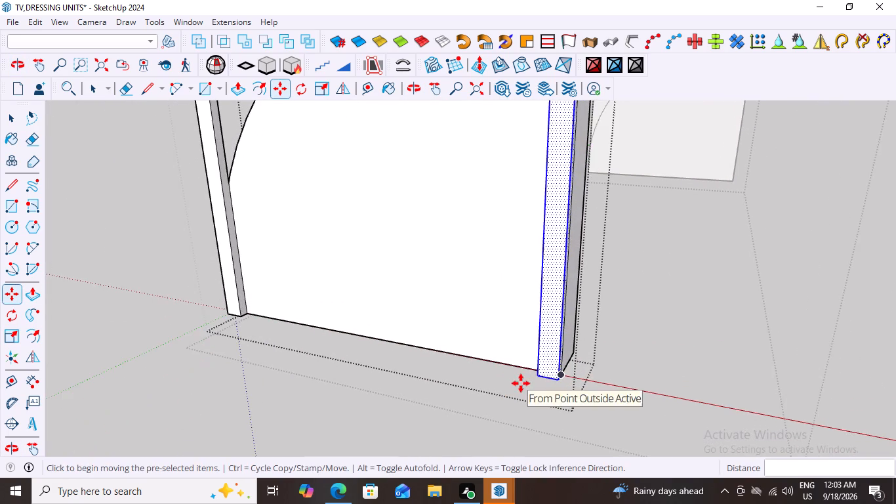
middle_click_drag(521, 383, 754, 346)
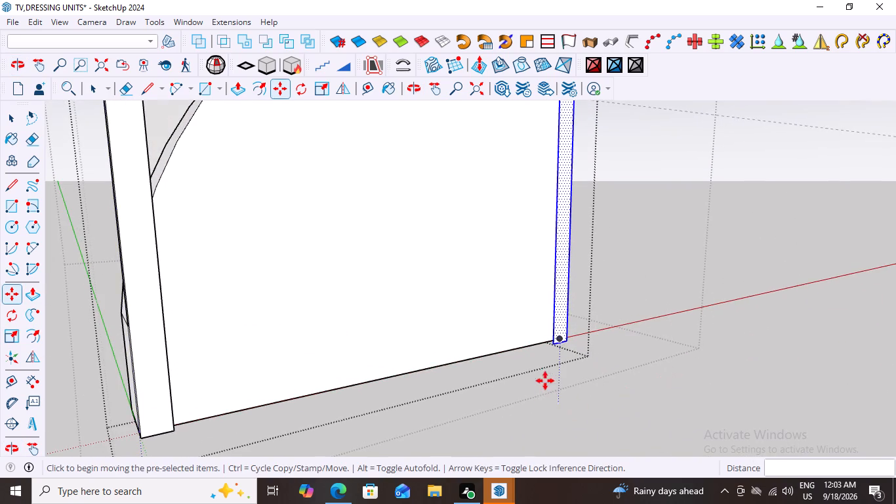
middle_click_drag(545, 377, 713, 354)
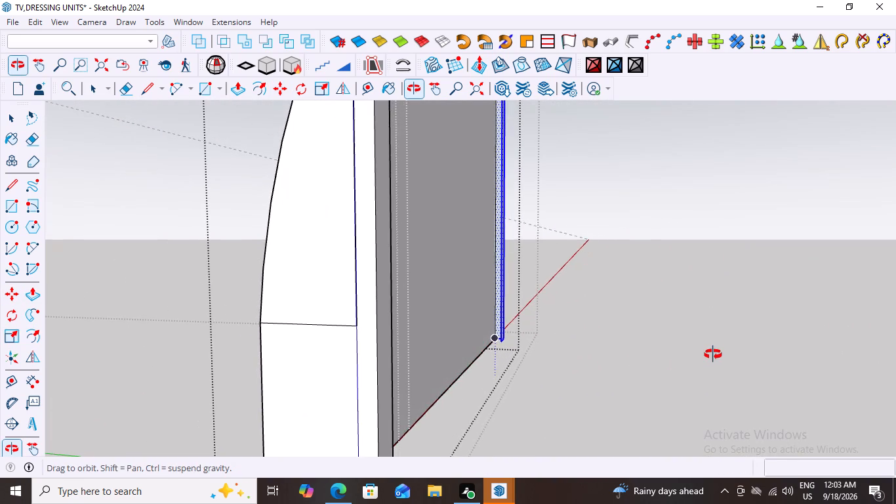
middle_click_drag(713, 354, 557, 358)
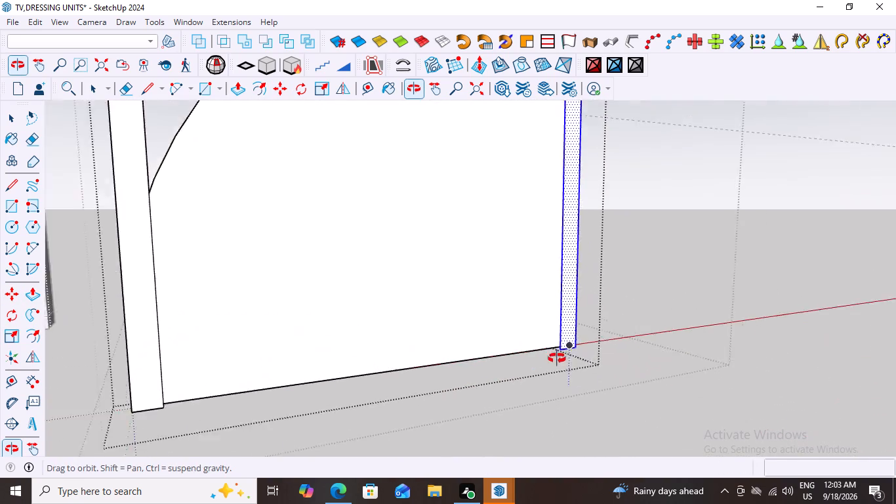
middle_click_drag(557, 358, 489, 414)
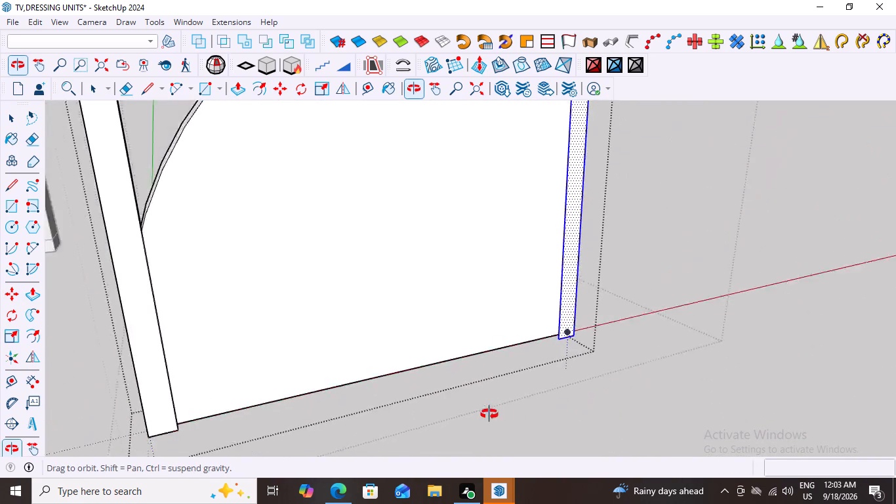
middle_click_drag(489, 414, 358, 386)
scroll(358, 386, "up", 1)
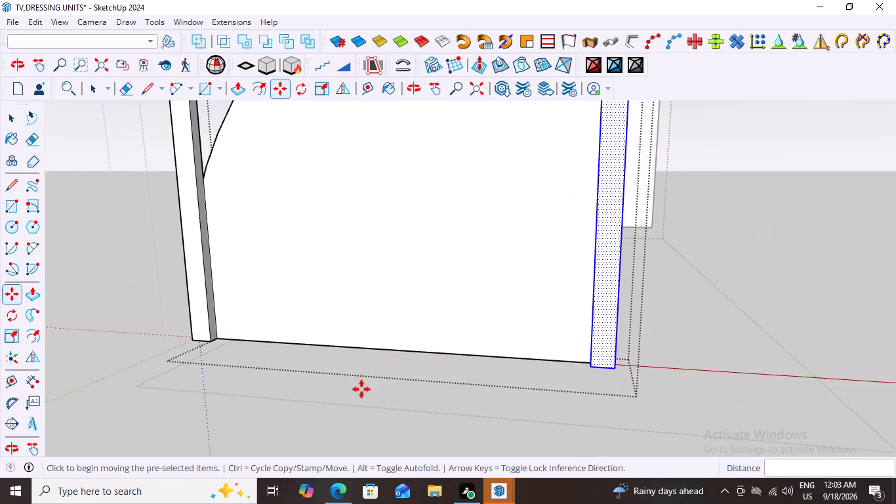
Undo the slat face copy and the slat's extrusion inside the S-curve group, back to the flat base rectangle.
key("space")
key("ctrl+z")
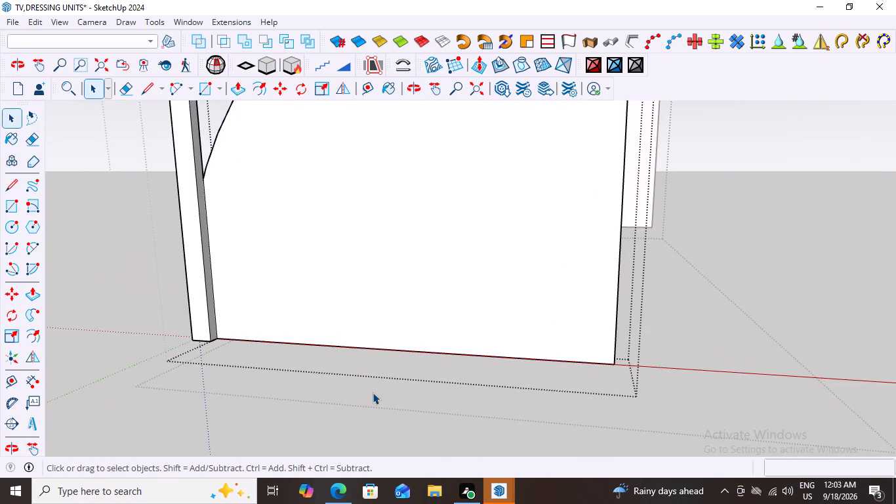
left_click(207, 328)
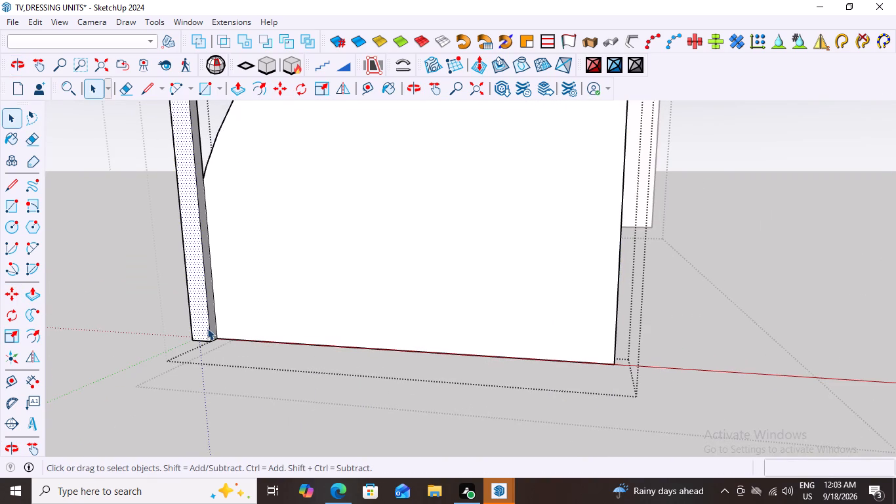
triple_click(207, 328)
left_click(230, 396)
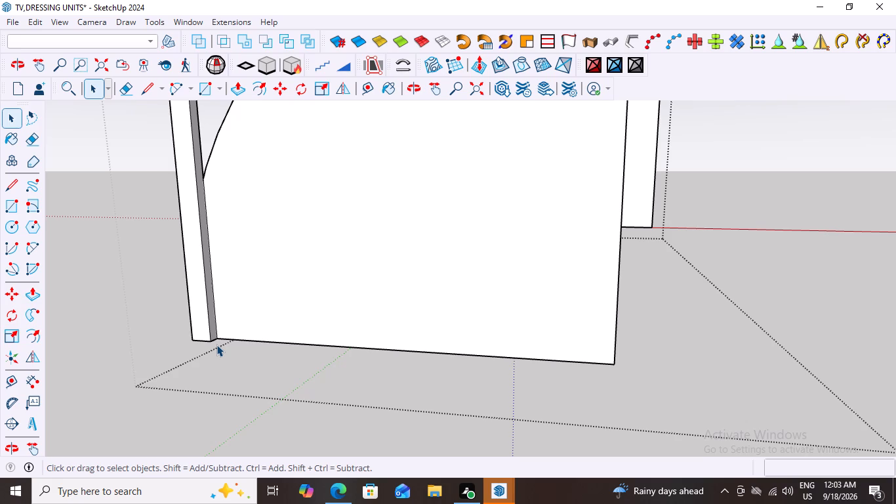
key("ctrl+z")
key("ctrl+z")
key("ctrl+z")
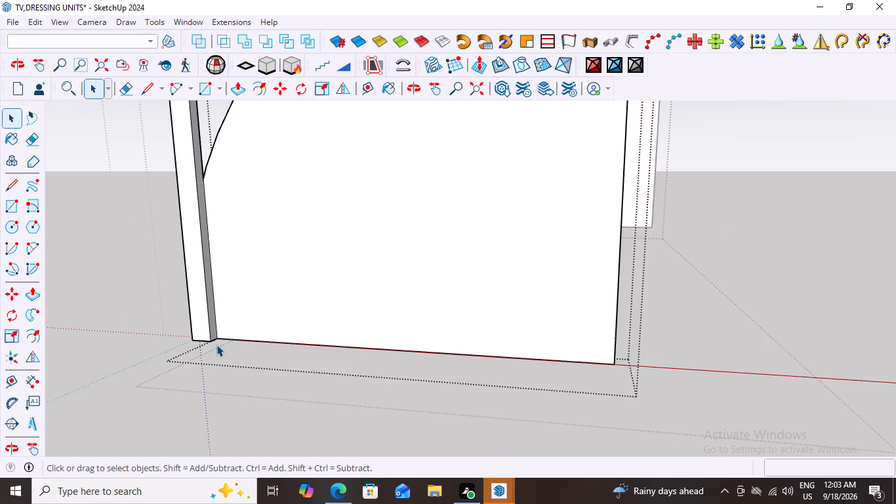
key("ctrl+z")
key("ctrl+z")
key("ctrl+z")
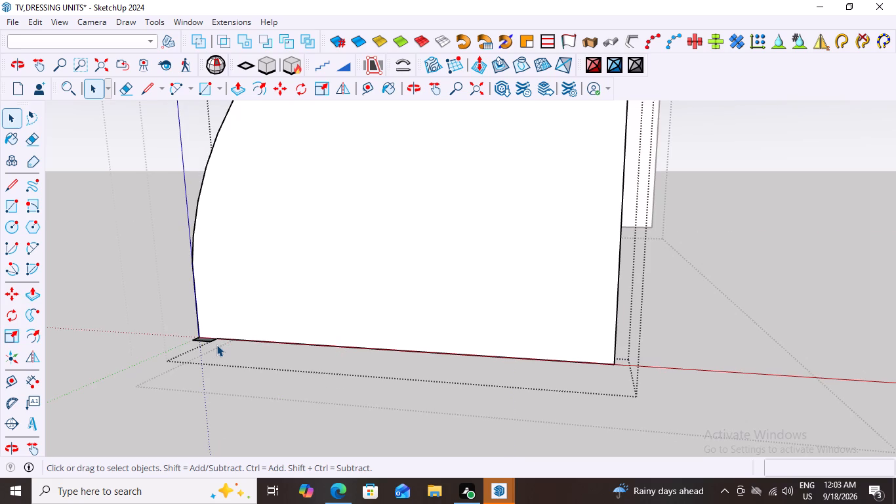
Copy the slat's base rectangle with its edges about 8" away from the S-curve piece, clear of its bottom edge.
middle_click_drag(195, 349, 262, 409)
scroll(151, 360, "up", 10)
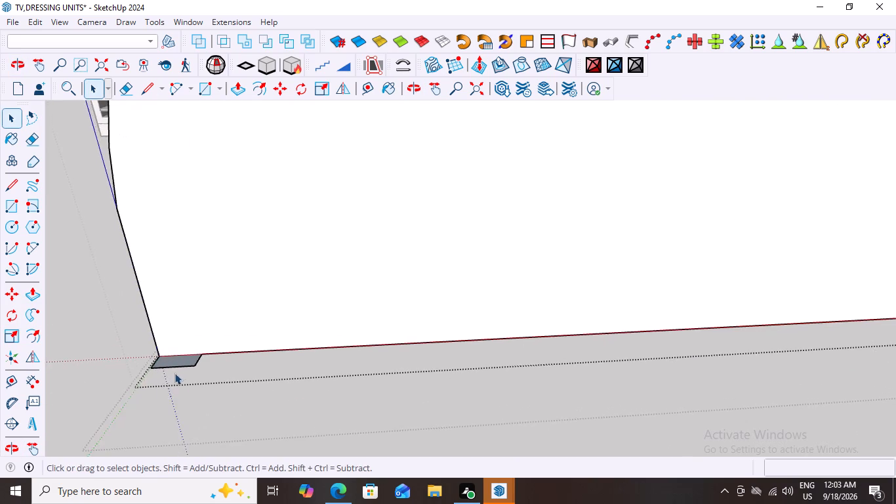
middle_click_drag(174, 388, 207, 423)
left_click(174, 387)
left_click(174, 387)
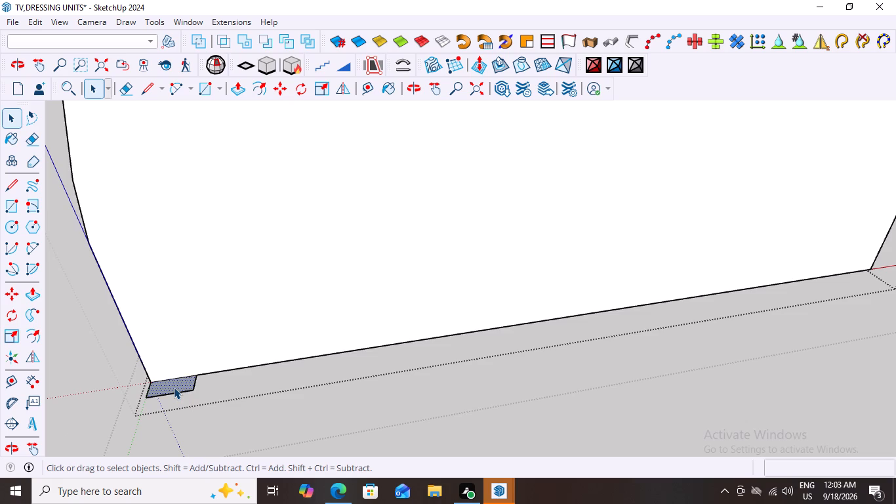
left_click(174, 387)
key("m")
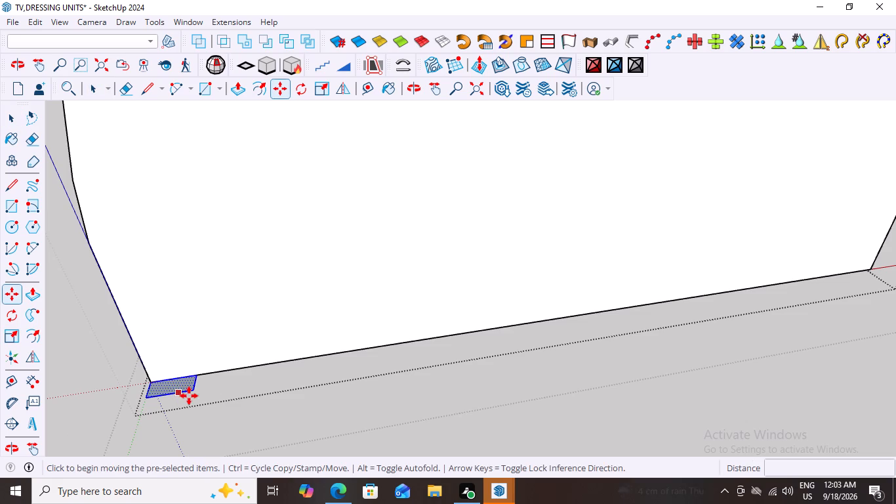
left_click(193, 390)
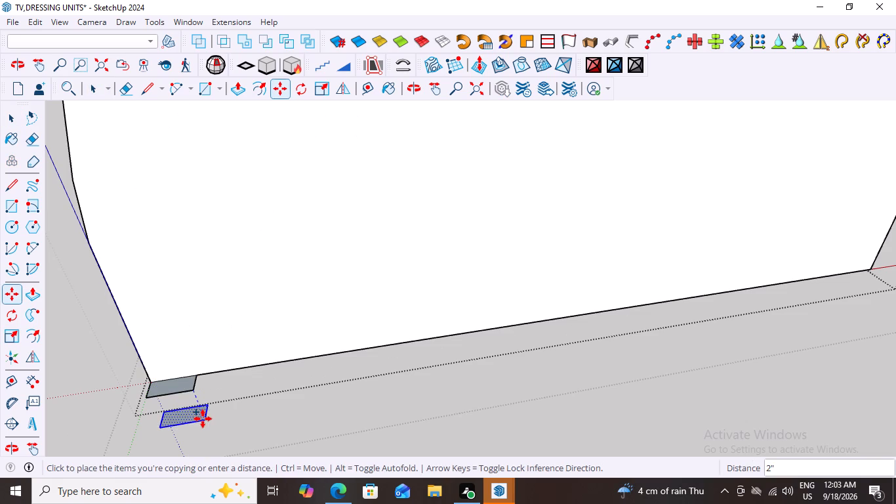
scroll(216, 411, "down", 14)
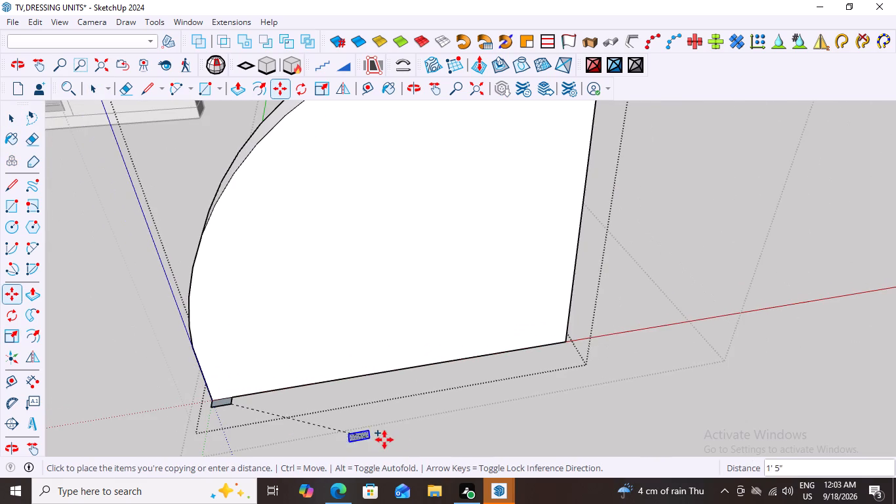
scroll(300, 432, "up", 4)
left_click(287, 435)
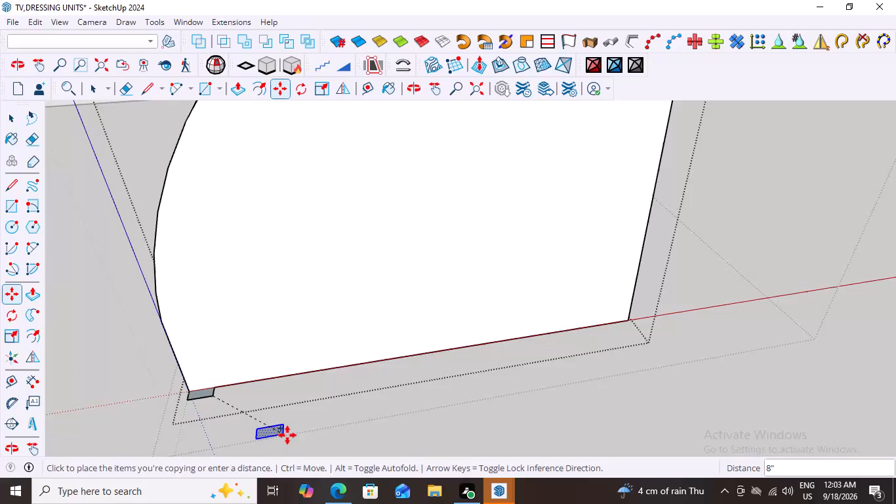
Delete the original slat rectangle at the S-curve piece's bottom corner.
key("space")
double_click(201, 394)
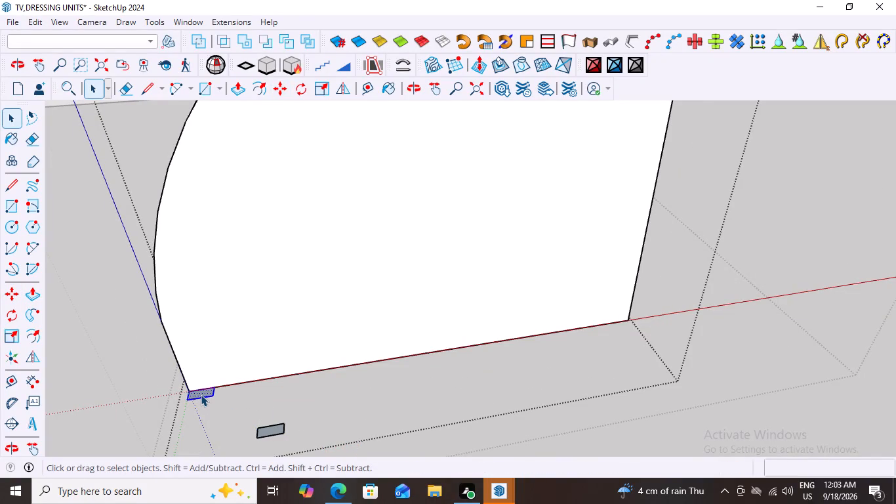
key("Delete")
Push/Pull the detached rectangle up about 5' 3/4" to match the top point of the S-curve piece.
scroll(255, 444, "up", 8)
double_click(281, 420)
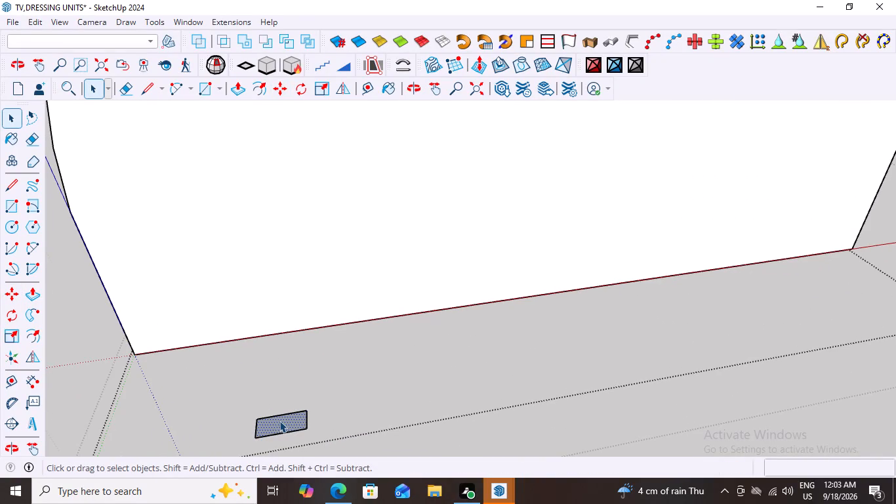
triple_click(279, 423)
key("p")
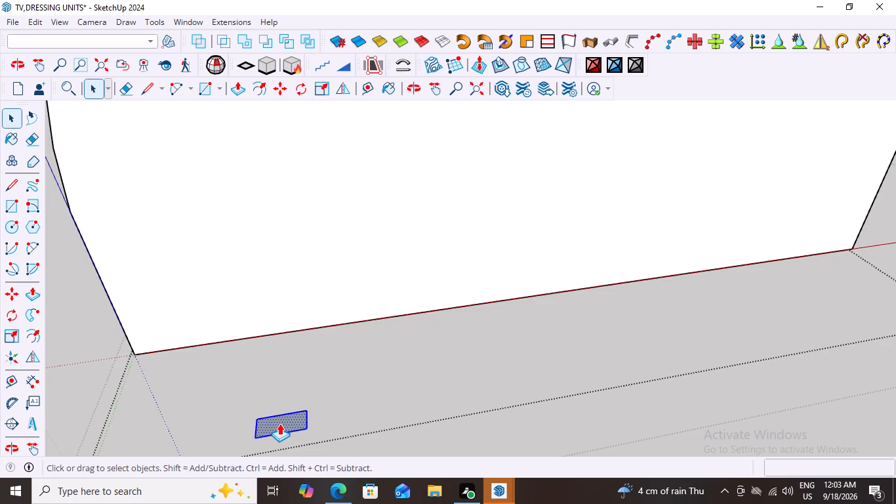
left_click(281, 416)
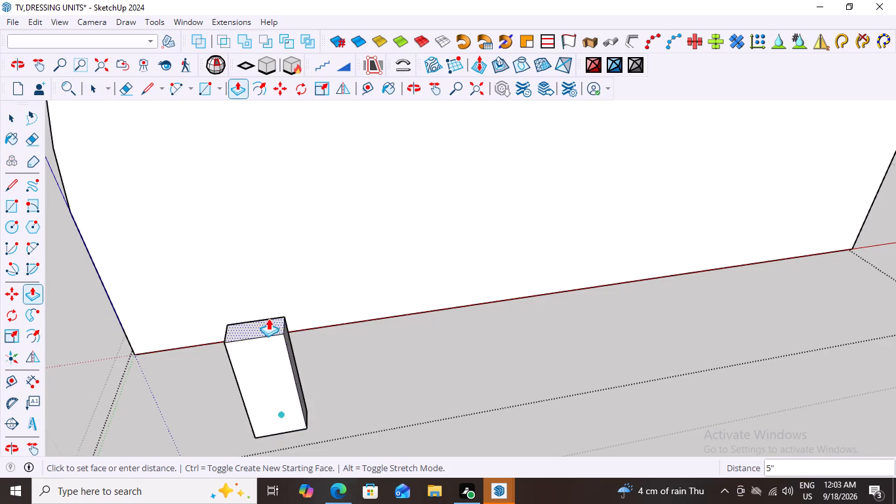
scroll(268, 318, "down", 4)
scroll(272, 330, "down", 19)
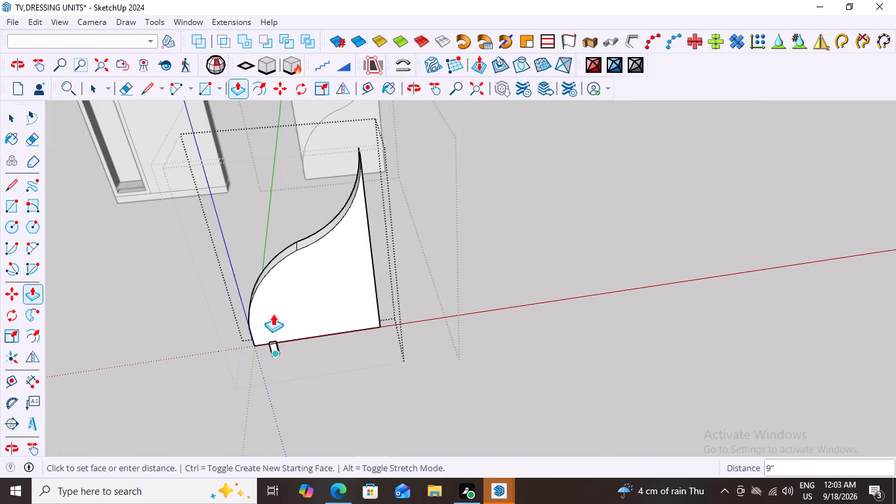
left_click(363, 146)
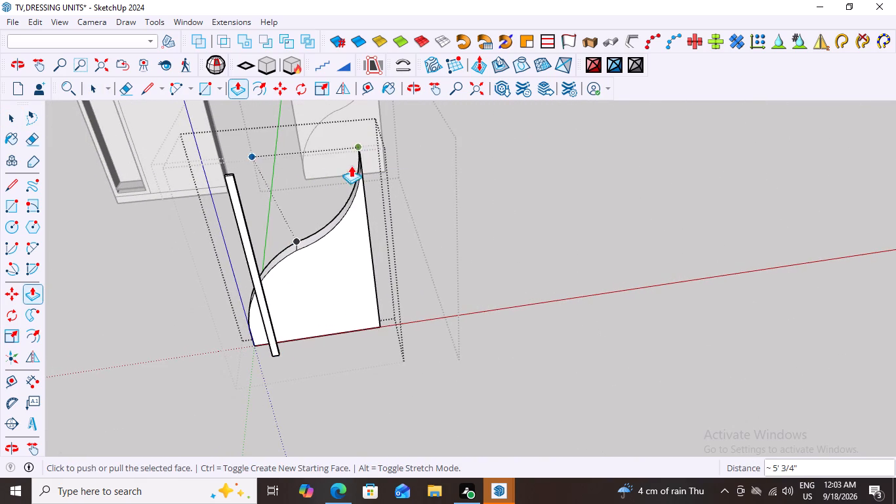
Select the whole detached slat and make it a component with the default settings.
key("space")
middle_click_drag(281, 373, 270, 375)
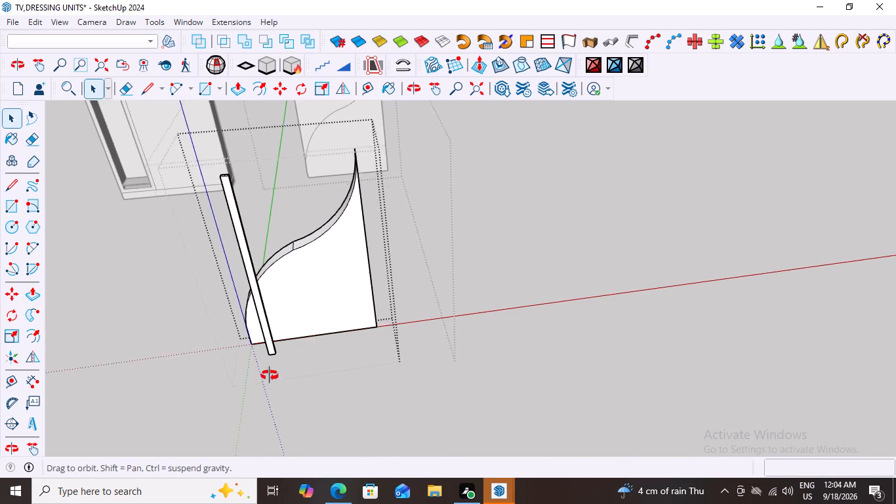
middle_click_drag(270, 375, 392, 352)
scroll(397, 387, "up", 3)
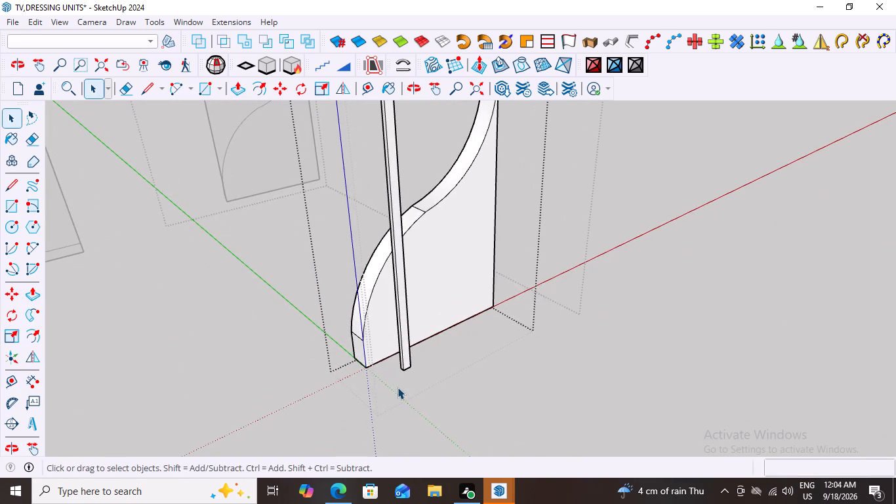
triple_click(405, 341)
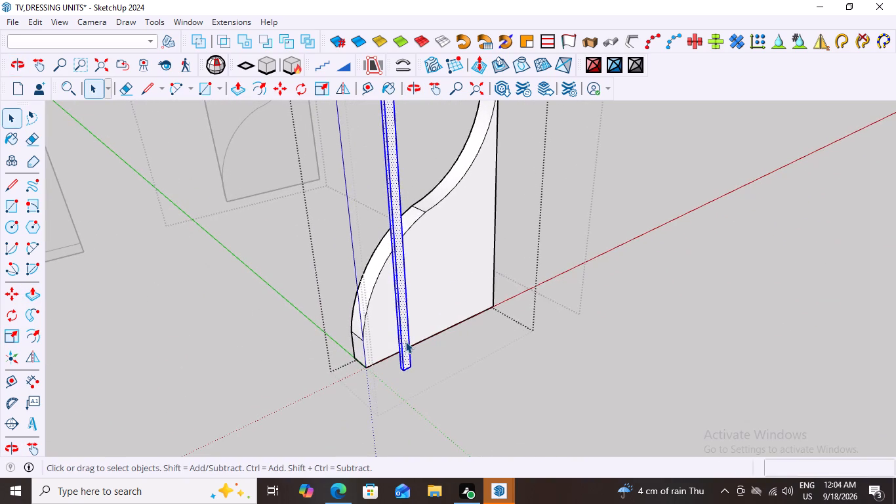
double_click(405, 341)
triple_click(405, 341)
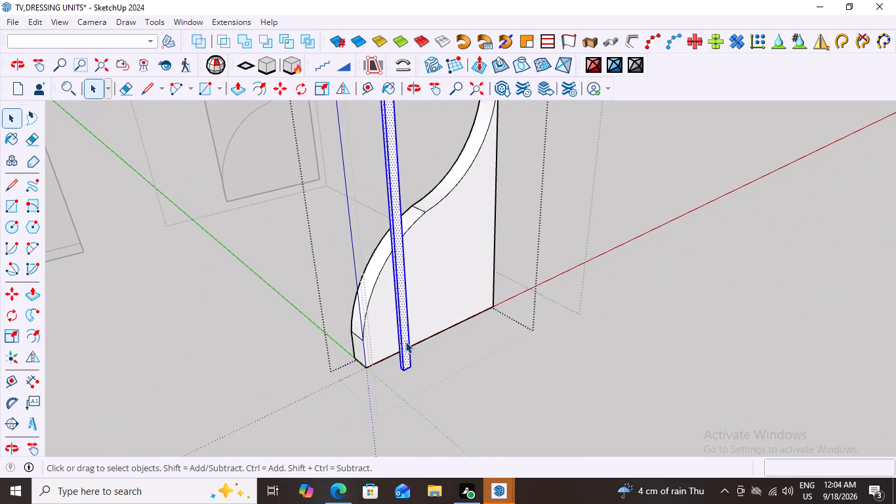
right_click(405, 341)
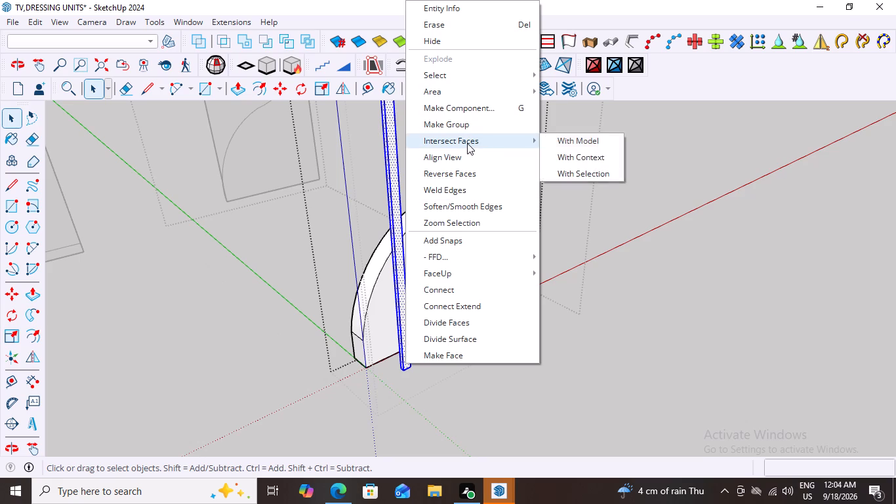
left_click(470, 108)
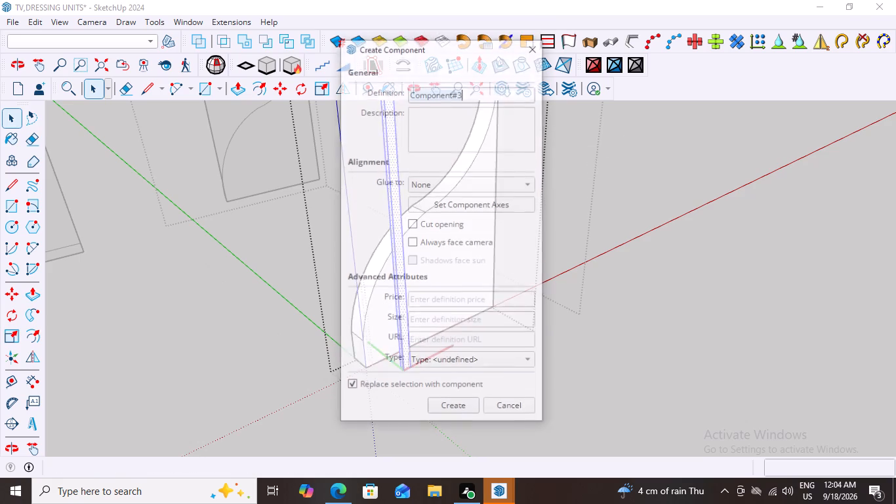
left_click(449, 411)
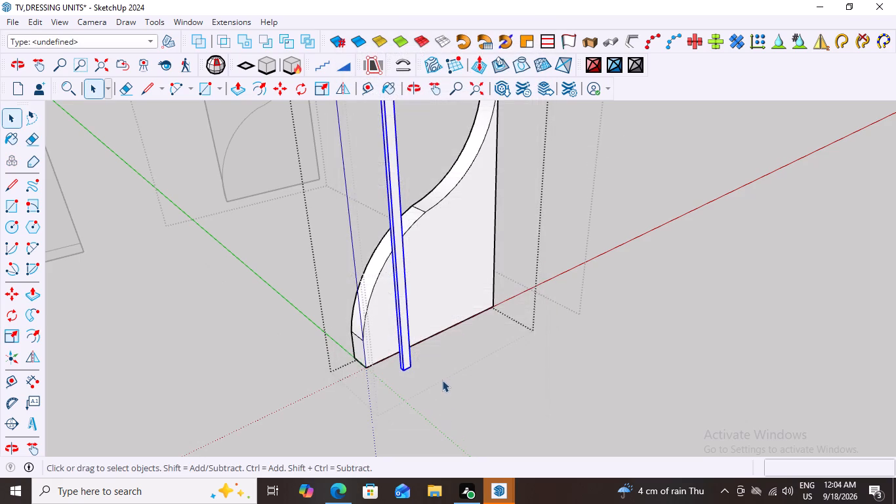
Move the slat component about 8" so its back bottom corner meets the S-curve piece's bottom corner at the low end.
middle_click_drag(447, 373, 304, 385)
scroll(254, 314, "up", 6)
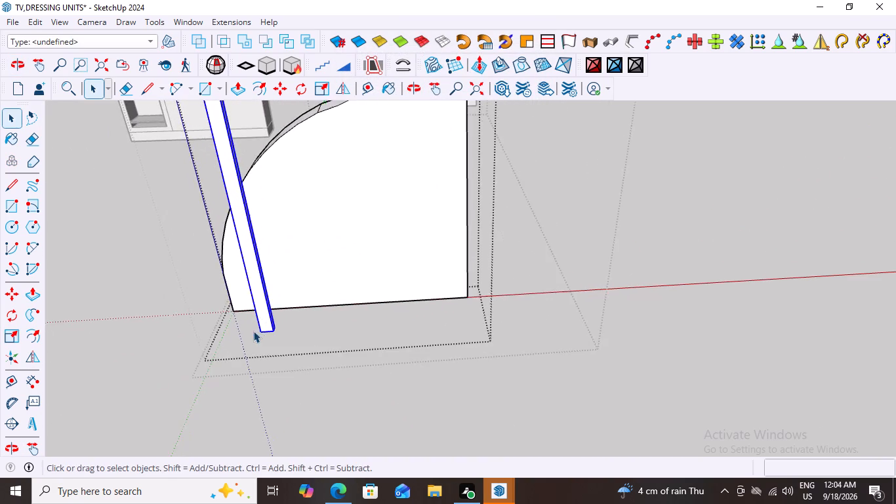
scroll(253, 331, "up", 14)
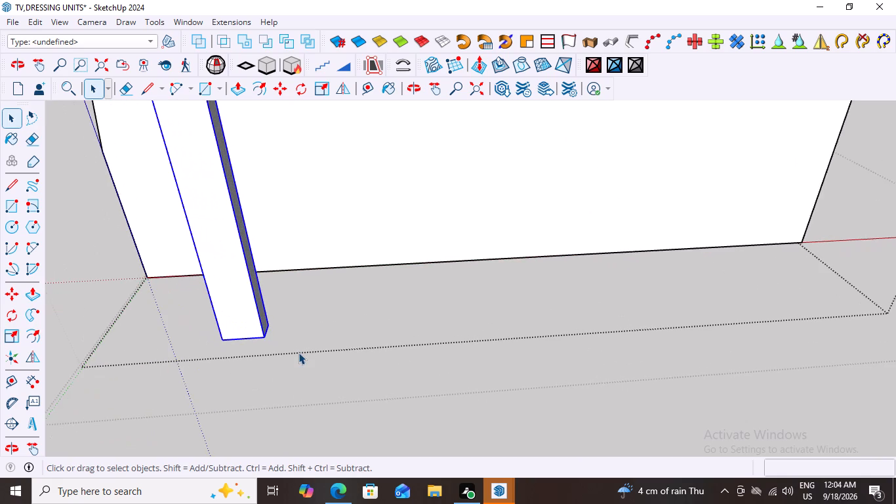
middle_click_drag(253, 350, 403, 329)
scroll(403, 329, "down", 9)
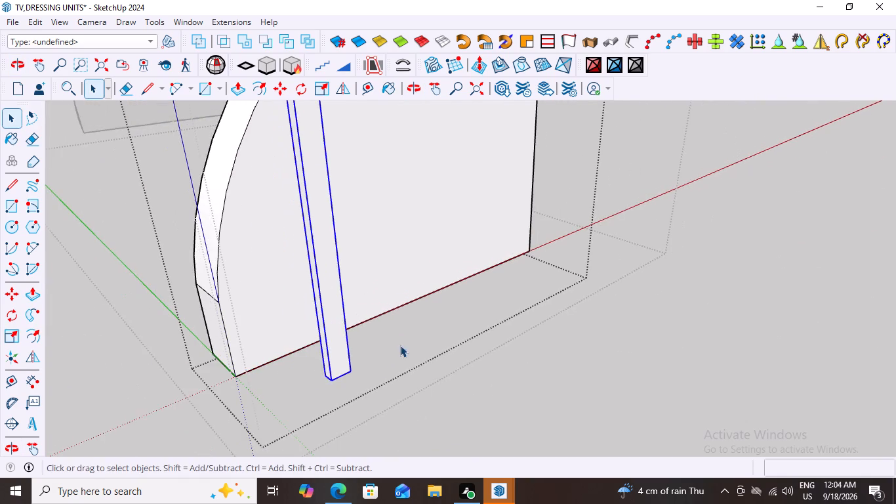
middle_click_drag(310, 373, 340, 366)
scroll(343, 392, "up", 2)
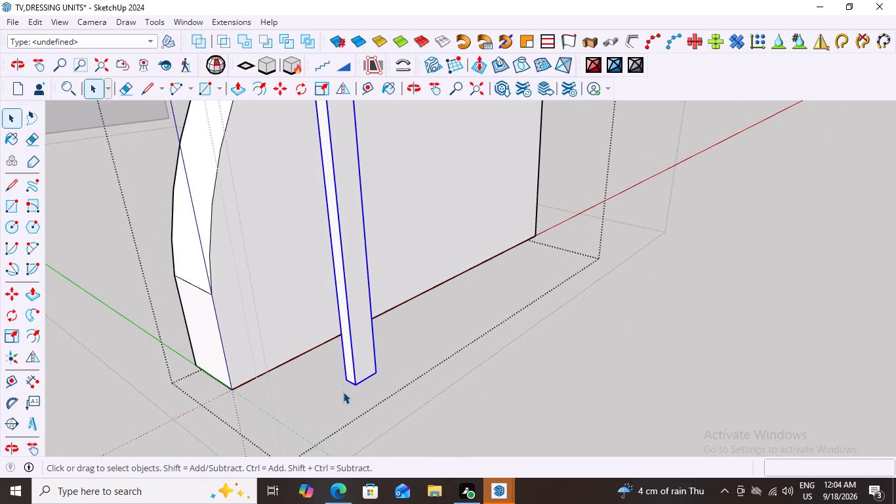
key("m")
left_click(347, 380)
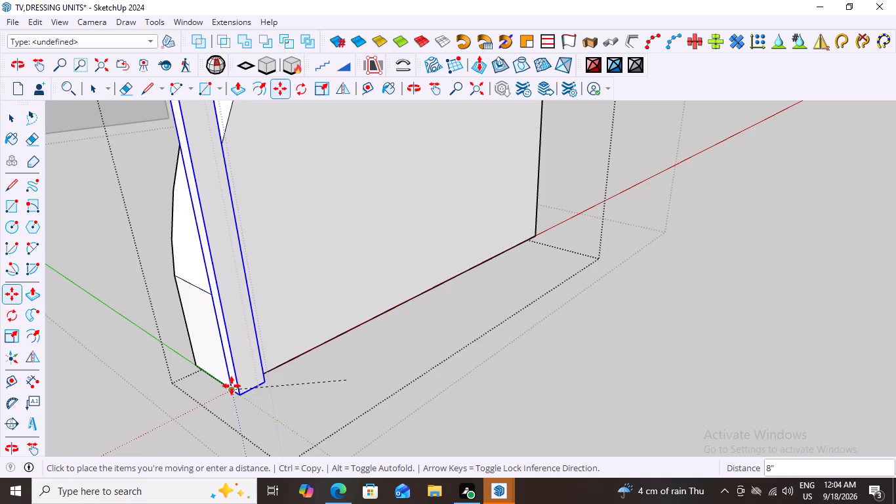
left_click(232, 386)
Copy the slat about 3' 2 1/4" along the S-curve piece's bottom edge to the far corner, divided into 15 evenly spaced copies.
middle_click_drag(359, 405, 195, 429)
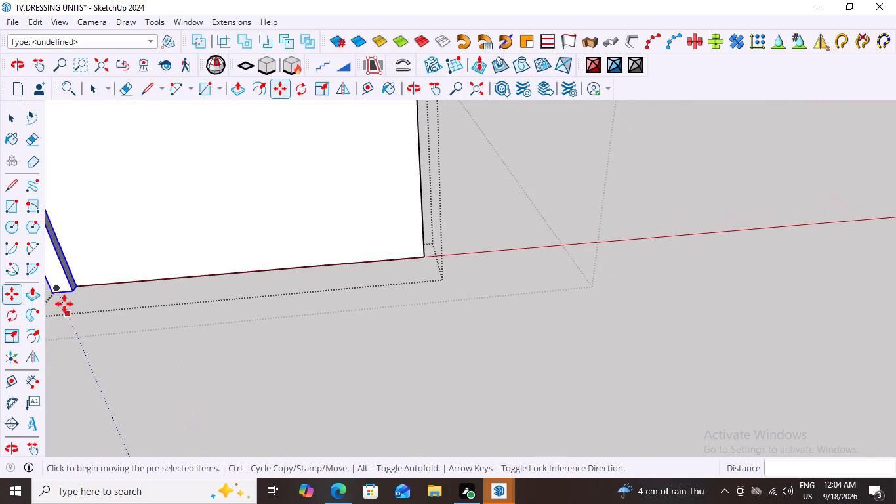
scroll(73, 280, "up", 8)
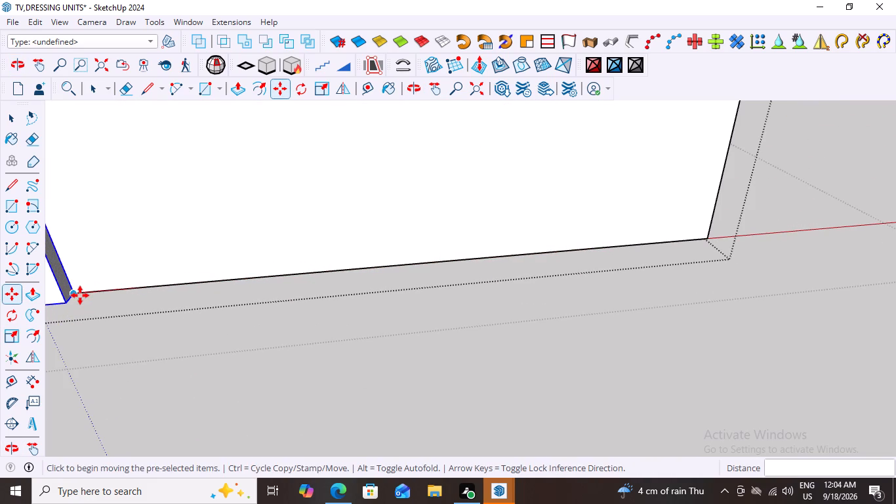
left_click(75, 293)
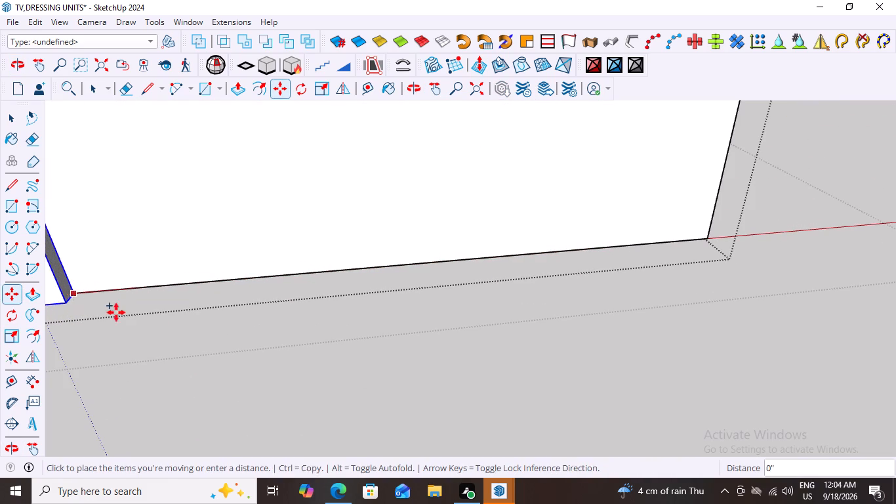
middle_click_drag(661, 271, 487, 280)
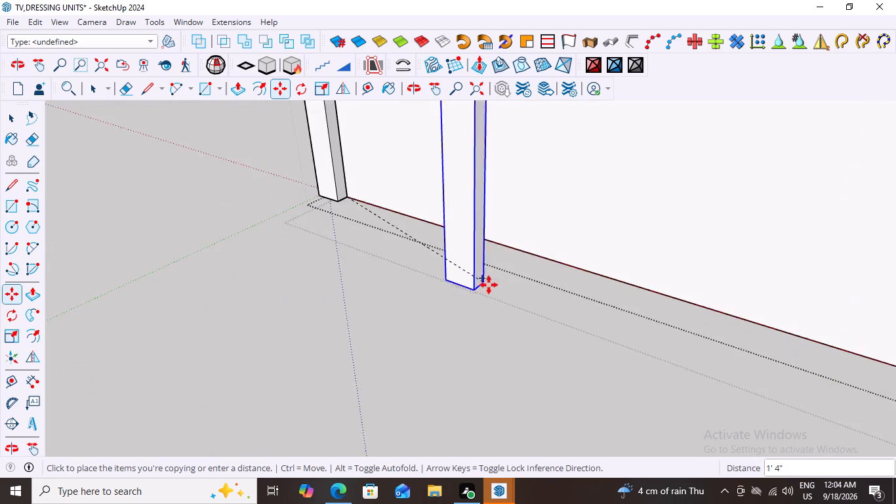
scroll(490, 286, "down", 4)
scroll(482, 361, "down", 11)
scroll(590, 375, "up", 2)
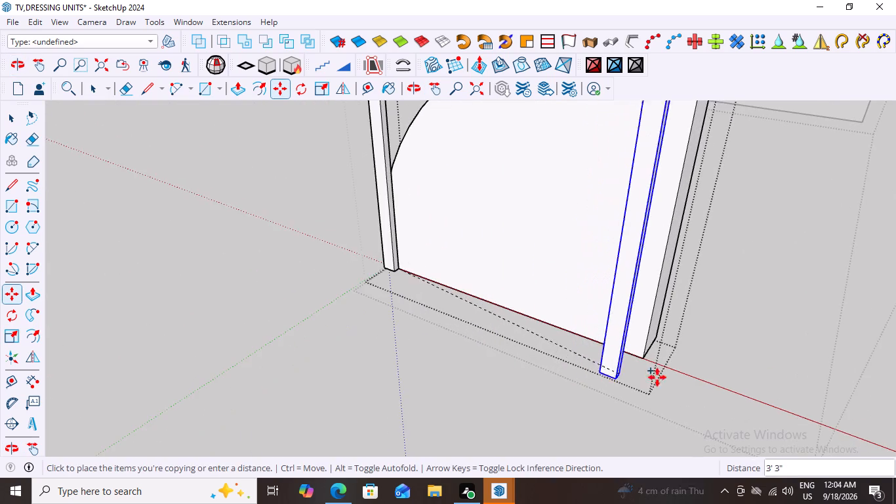
scroll(663, 373, "up", 7)
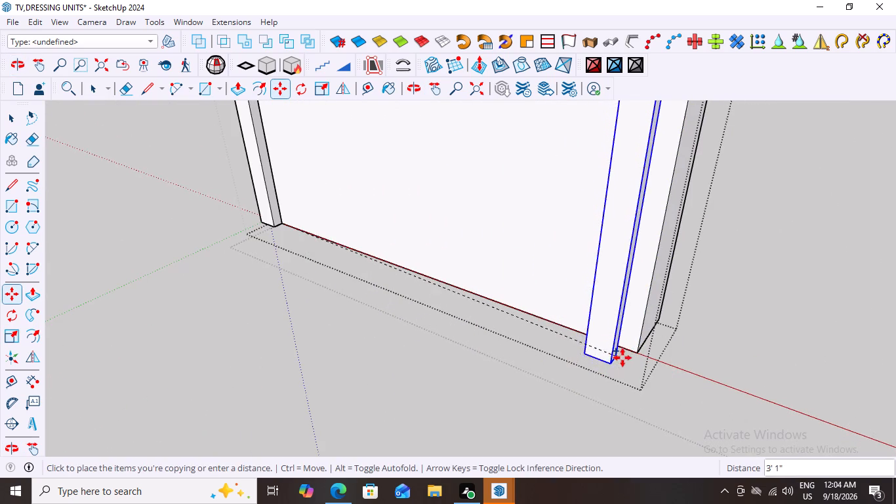
left_click(634, 353)
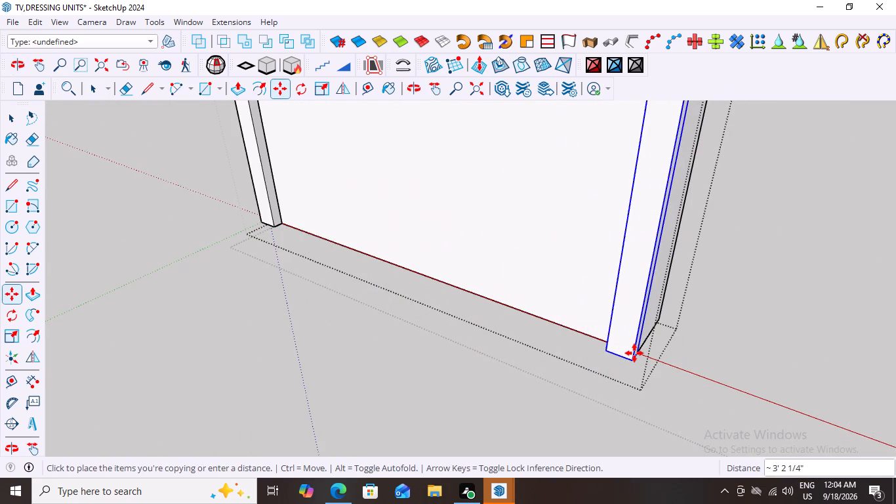
type("15/")
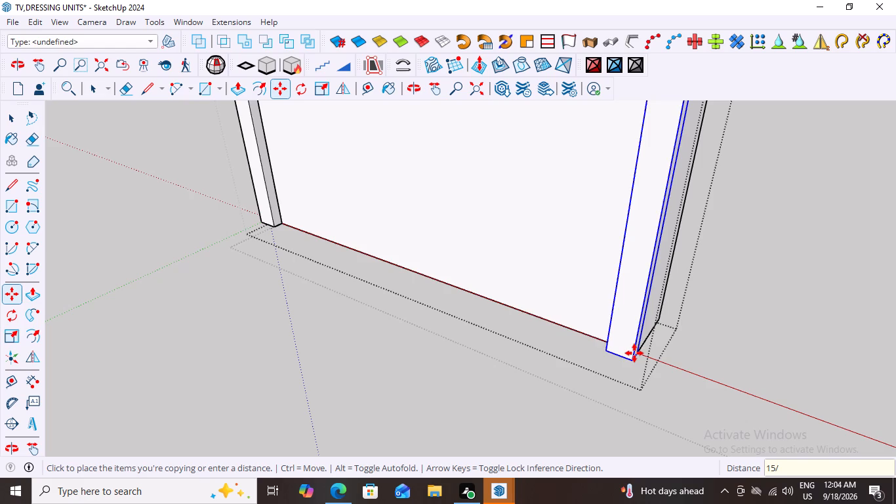
key("Return")
key("space")
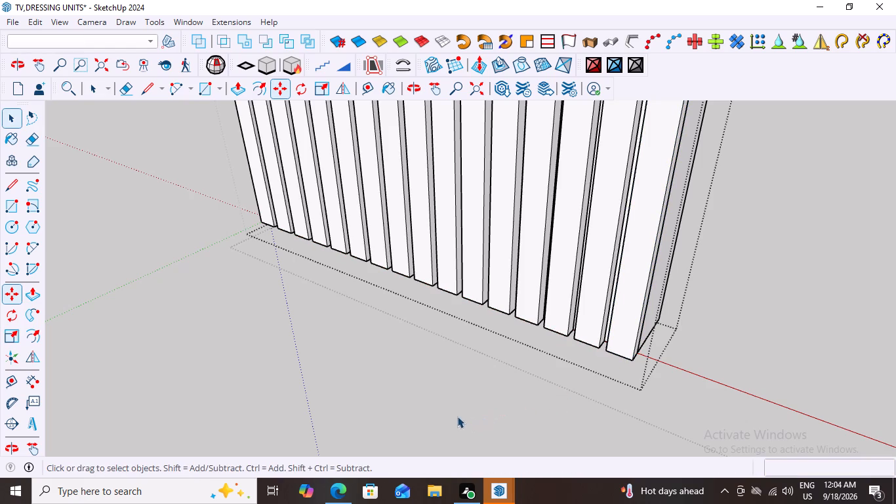
left_click(434, 401)
Examine how the slat row meets the S-curve piece at both of its ends.
middle_click_drag(369, 380, 624, 402)
scroll(595, 395, "down", 8)
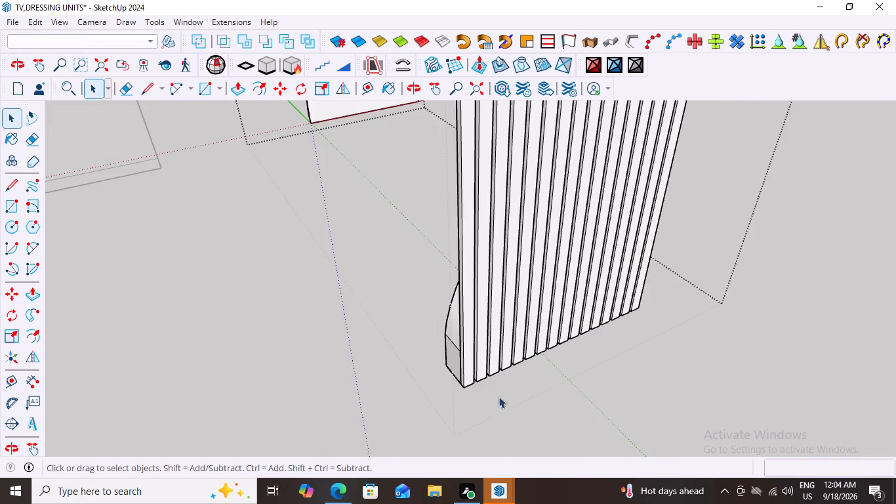
middle_click_drag(468, 391, 627, 417)
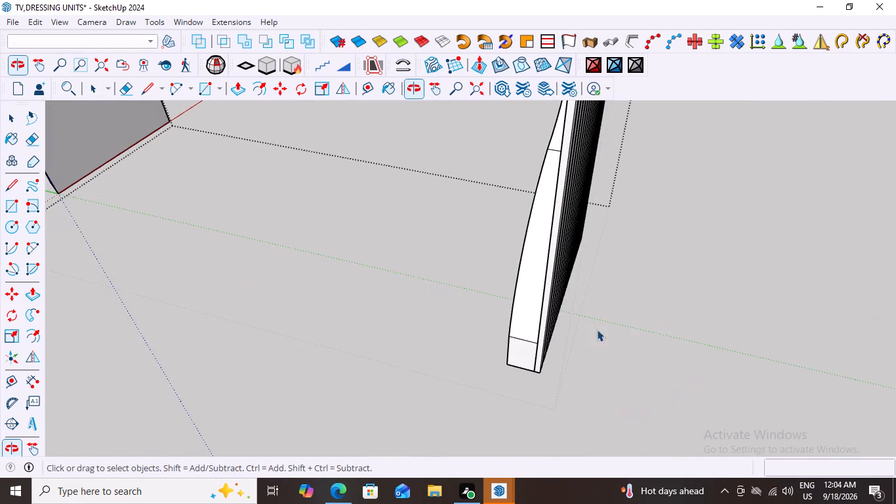
left_click(579, 236)
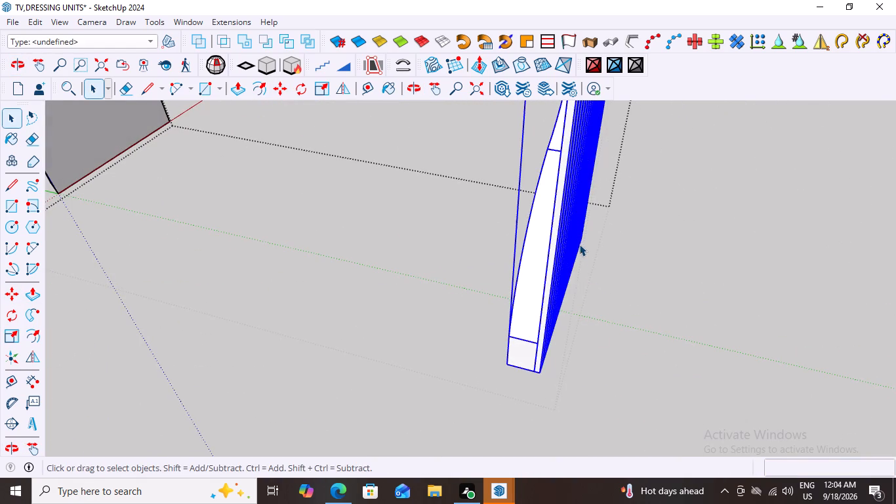
scroll(616, 310, "down", 1)
middle_click_drag(616, 310, 302, 329)
middle_click_drag(598, 270, 413, 302)
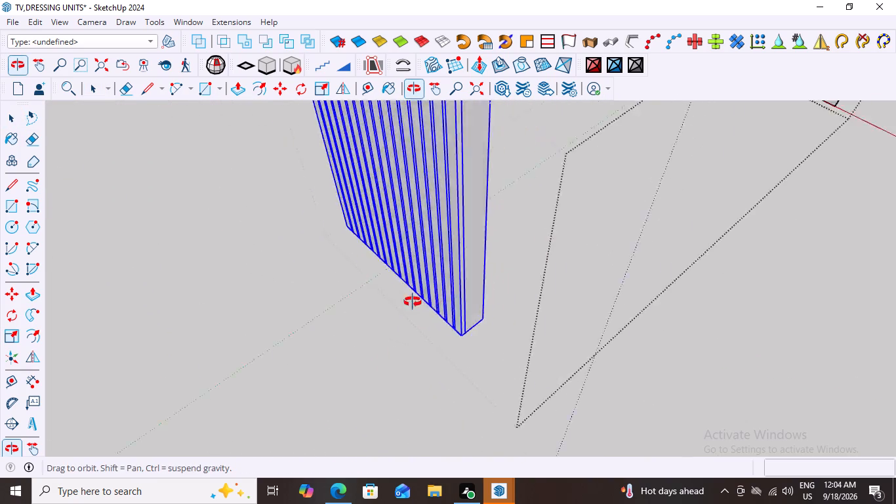
middle_click_drag(413, 302, 253, 281)
left_click(479, 320)
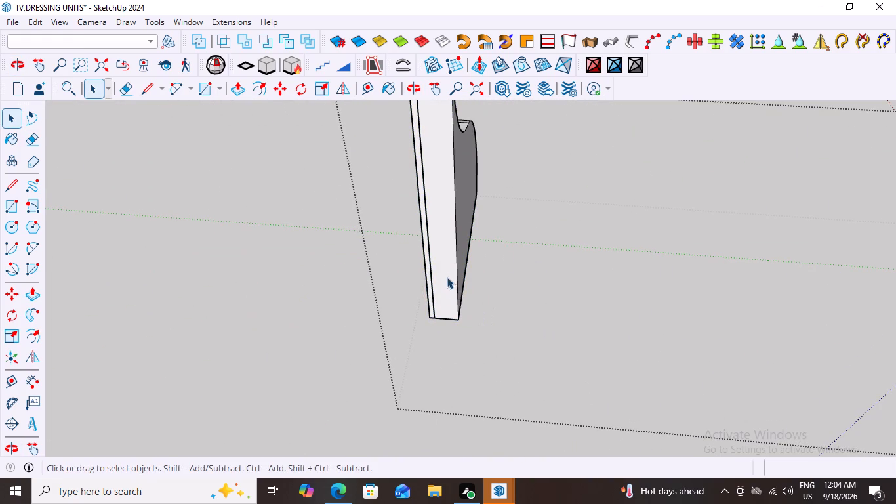
left_click_drag(317, 314, 744, 346)
Open the group containing the slats and the S-curve piece for editing.
middle_click_drag(488, 362, 657, 325)
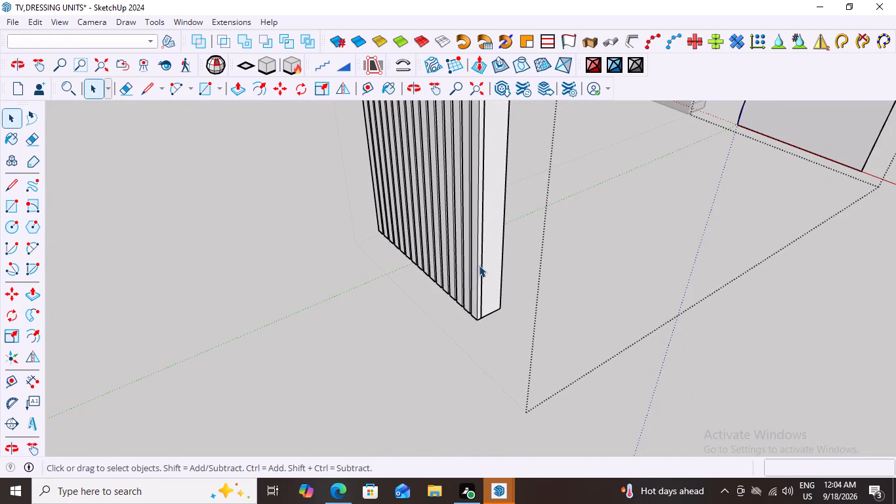
left_click(479, 265)
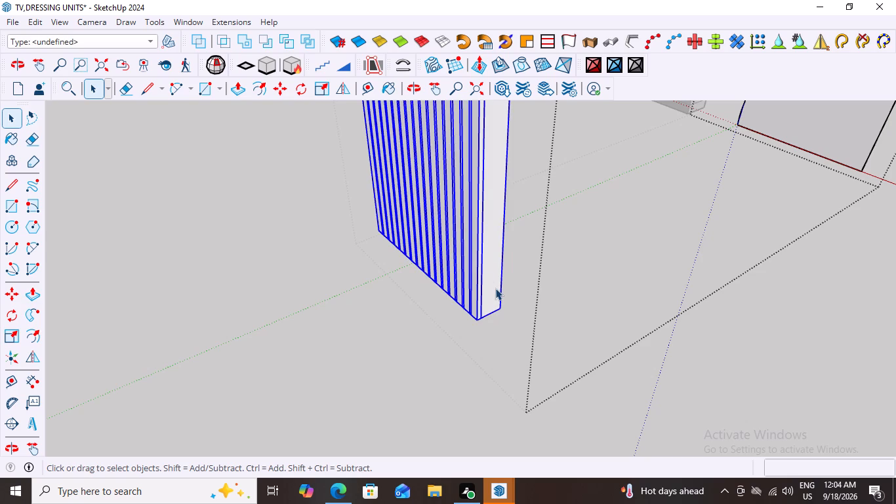
double_click(474, 271)
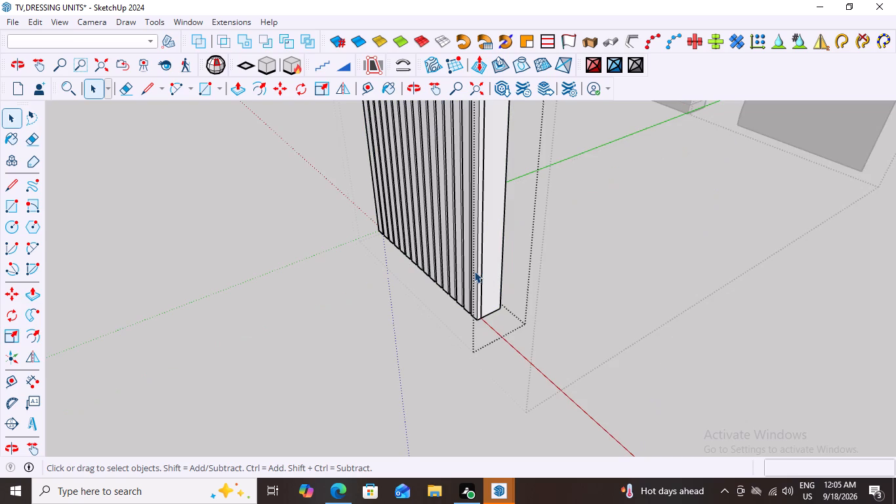
Examine the slats against the S-curve piece's curved top edge from the front, back and above.
middle_click_drag(380, 358, 821, 402)
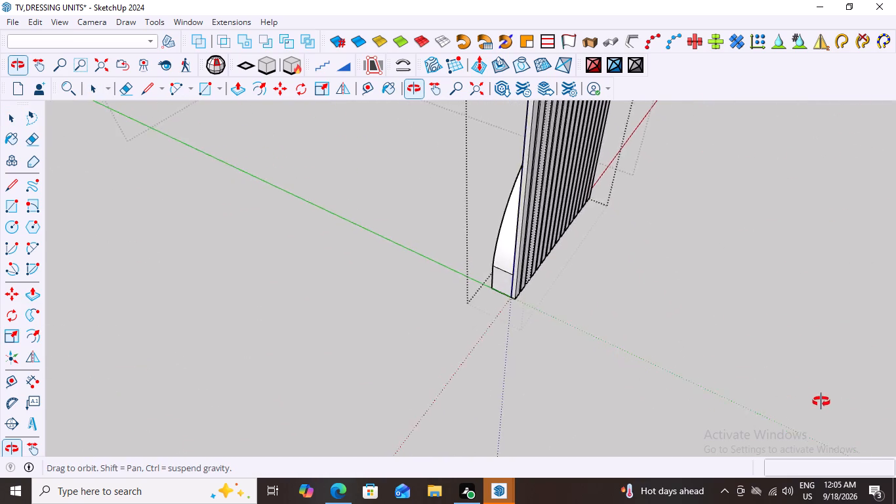
middle_click_drag(821, 402, 559, 406)
scroll(584, 365, "down", 9)
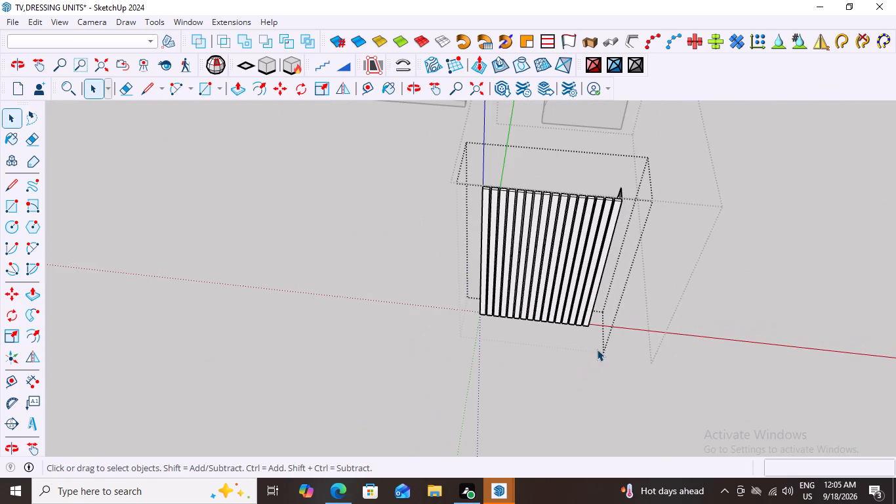
middle_click_drag(641, 256, 786, 295)
middle_click_drag(443, 327, 641, 354)
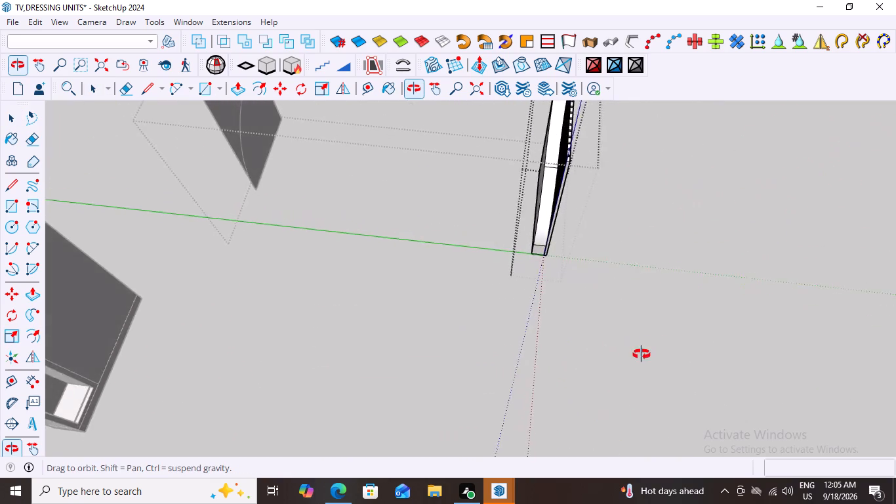
middle_click_drag(641, 354, 566, 431)
scroll(609, 194, "up", 2)
middle_click_drag(545, 210, 454, 216)
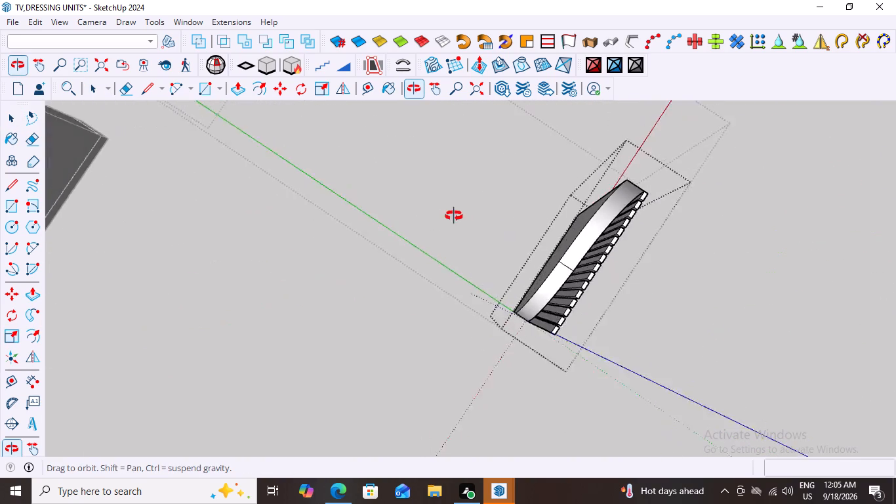
middle_click_drag(454, 216, 387, 179)
middle_click_drag(800, 341, 682, 205)
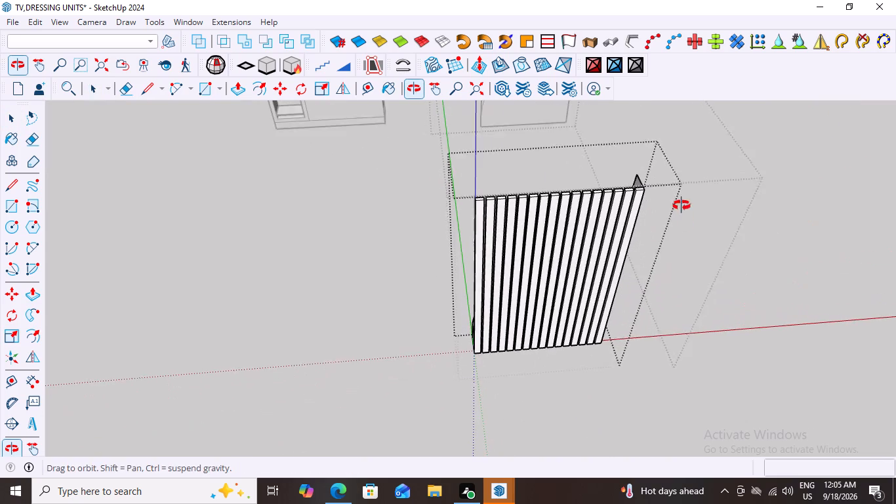
middle_click_drag(682, 205, 682, 204)
middle_click_drag(666, 273, 641, 256)
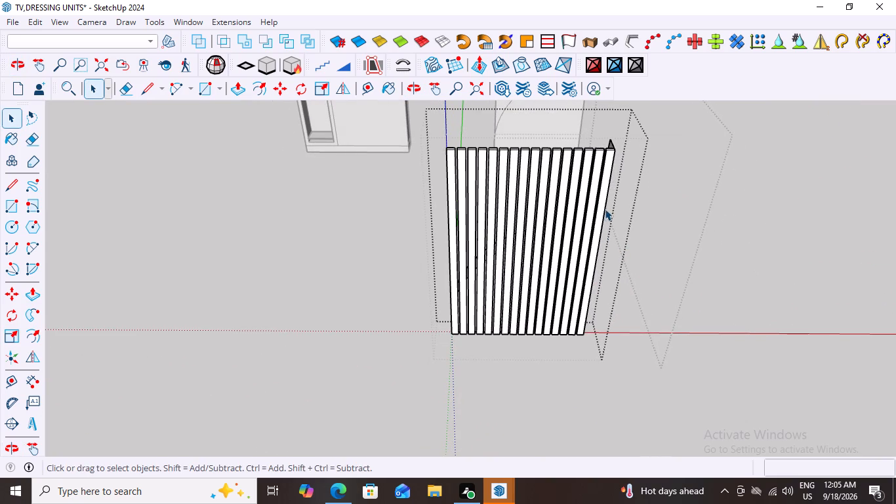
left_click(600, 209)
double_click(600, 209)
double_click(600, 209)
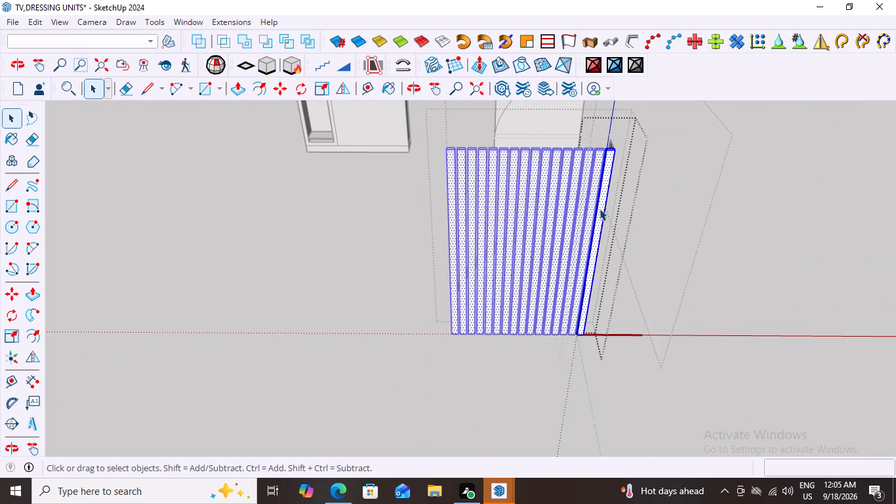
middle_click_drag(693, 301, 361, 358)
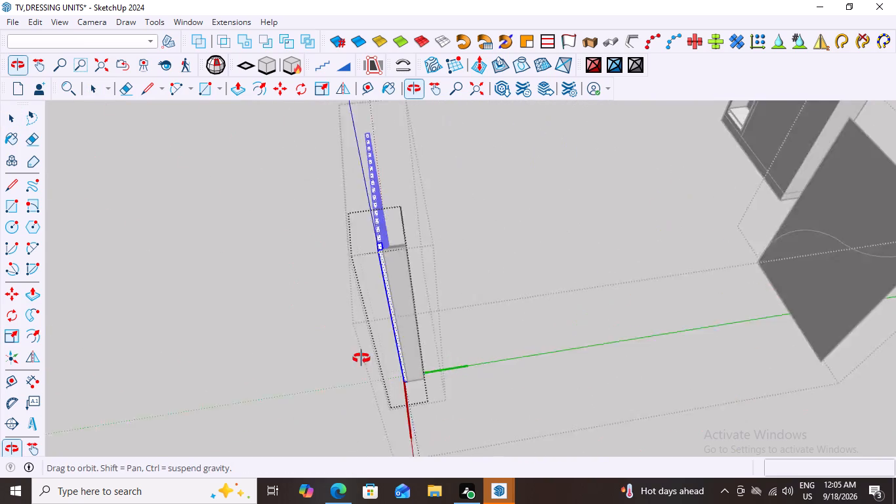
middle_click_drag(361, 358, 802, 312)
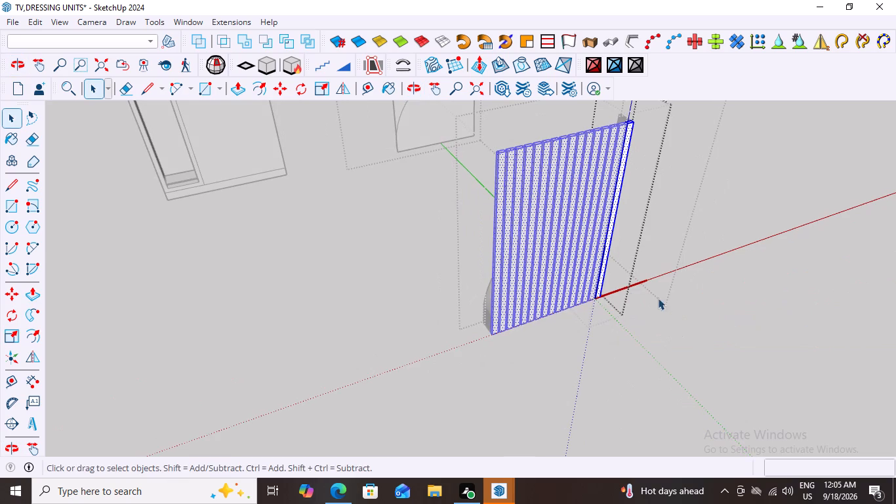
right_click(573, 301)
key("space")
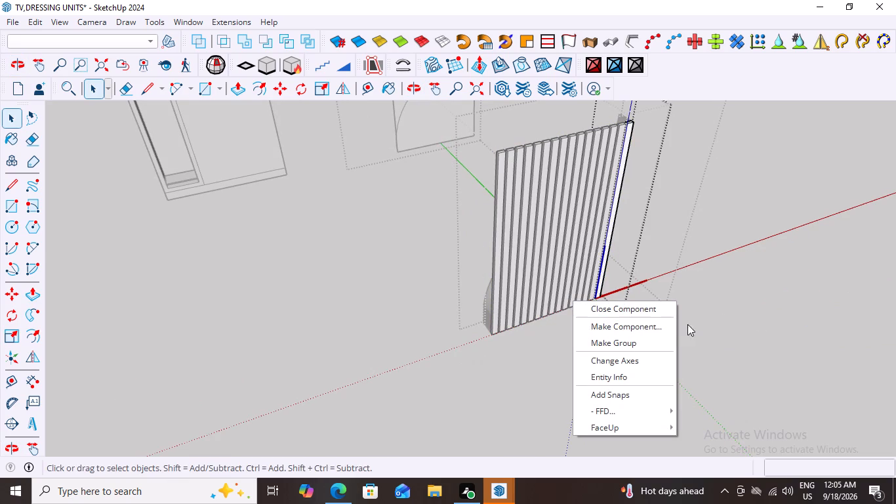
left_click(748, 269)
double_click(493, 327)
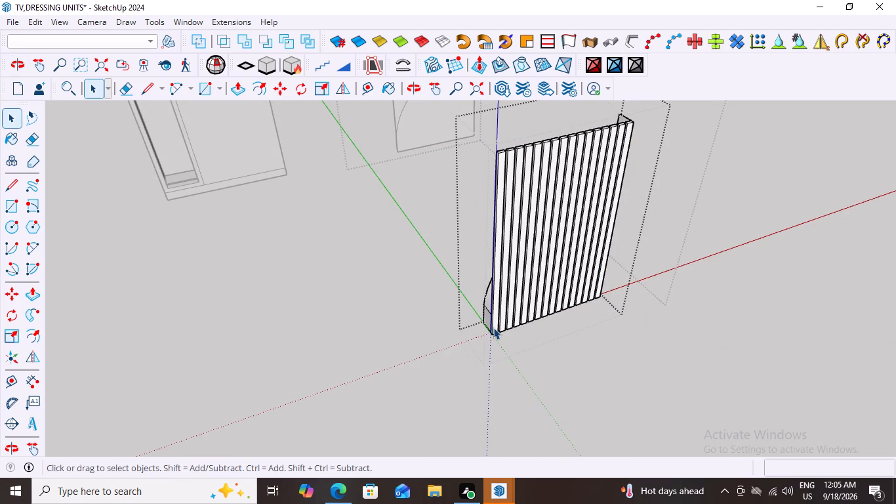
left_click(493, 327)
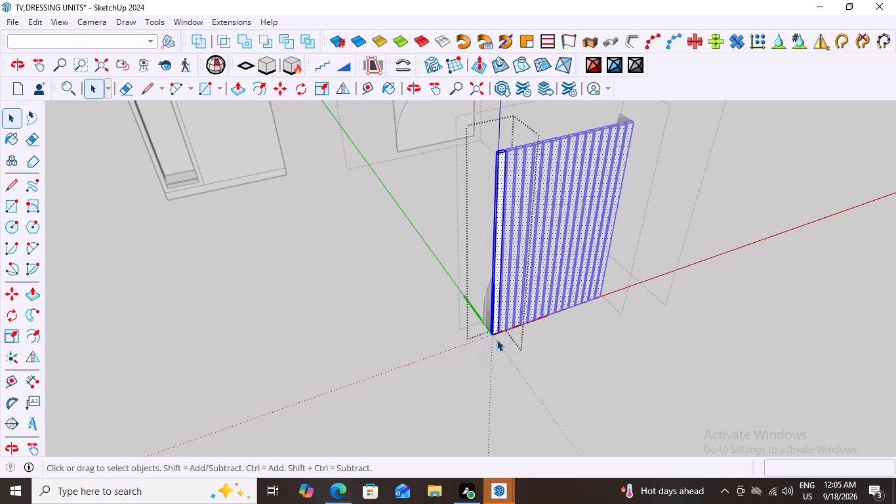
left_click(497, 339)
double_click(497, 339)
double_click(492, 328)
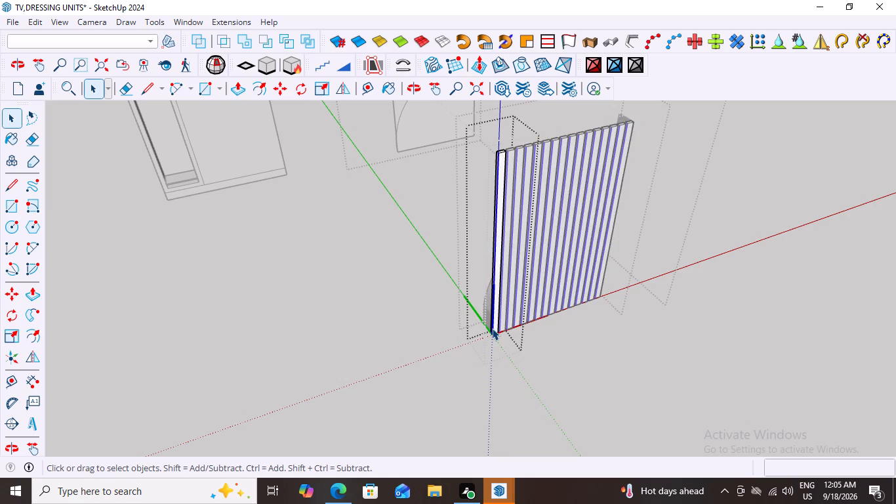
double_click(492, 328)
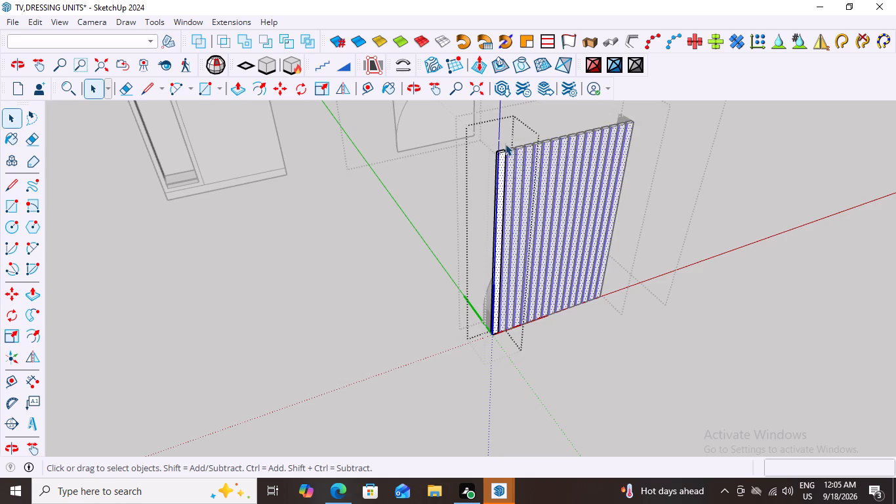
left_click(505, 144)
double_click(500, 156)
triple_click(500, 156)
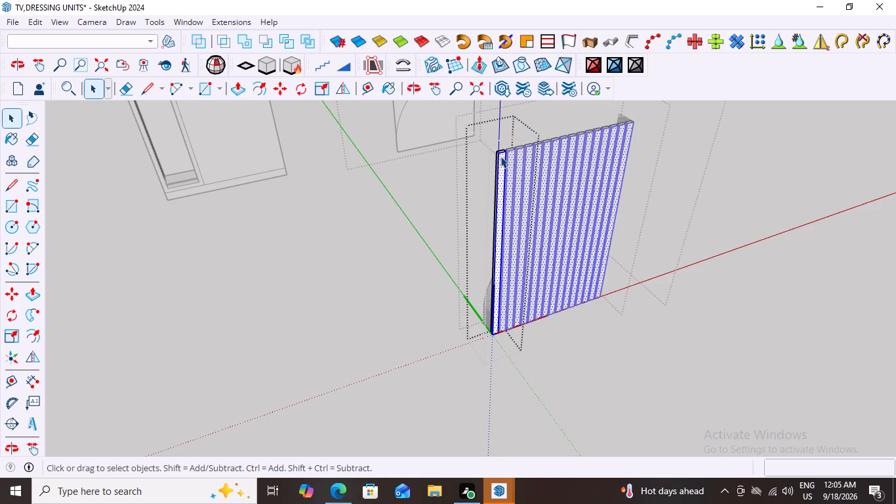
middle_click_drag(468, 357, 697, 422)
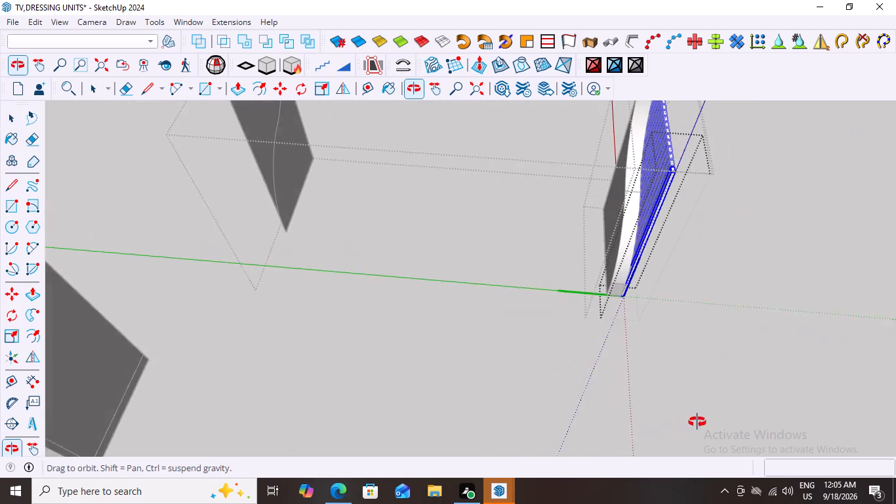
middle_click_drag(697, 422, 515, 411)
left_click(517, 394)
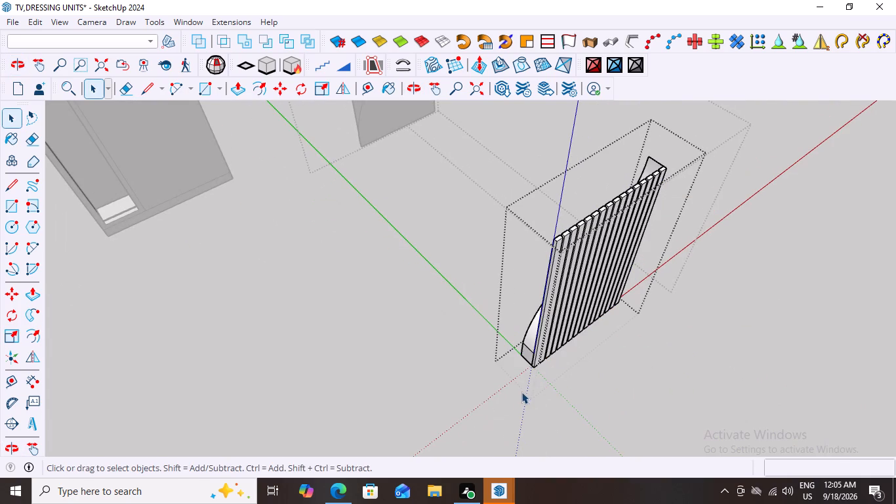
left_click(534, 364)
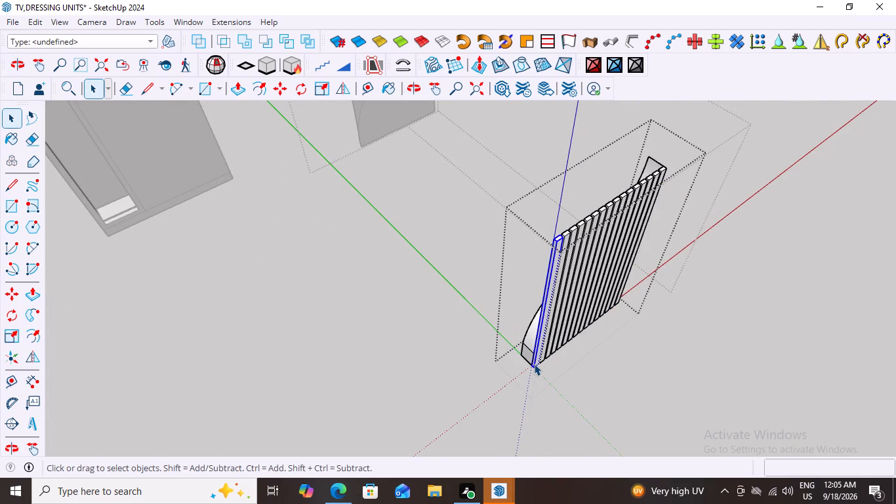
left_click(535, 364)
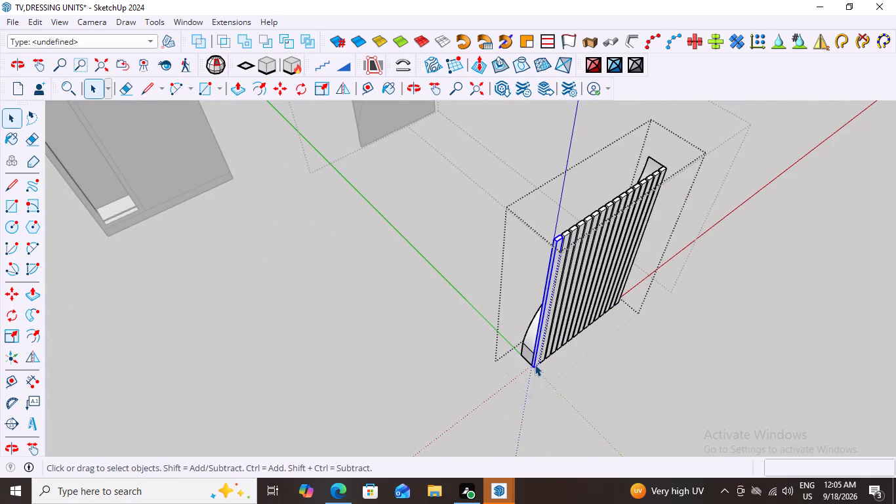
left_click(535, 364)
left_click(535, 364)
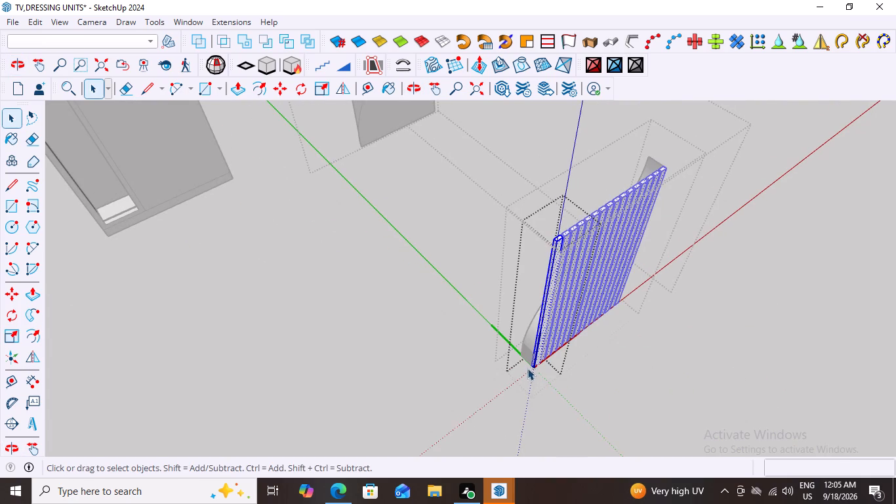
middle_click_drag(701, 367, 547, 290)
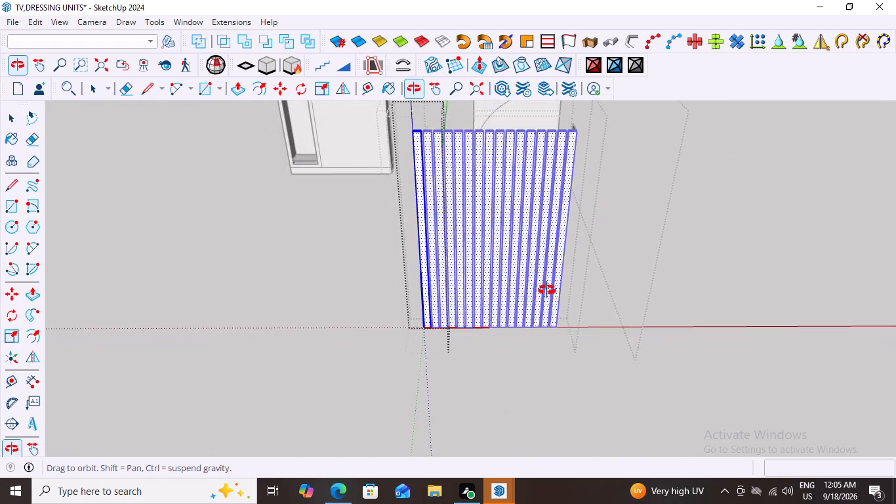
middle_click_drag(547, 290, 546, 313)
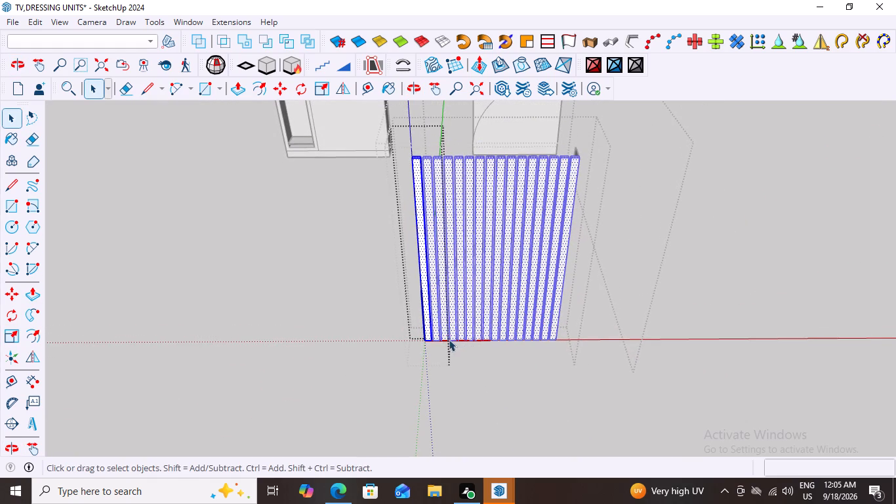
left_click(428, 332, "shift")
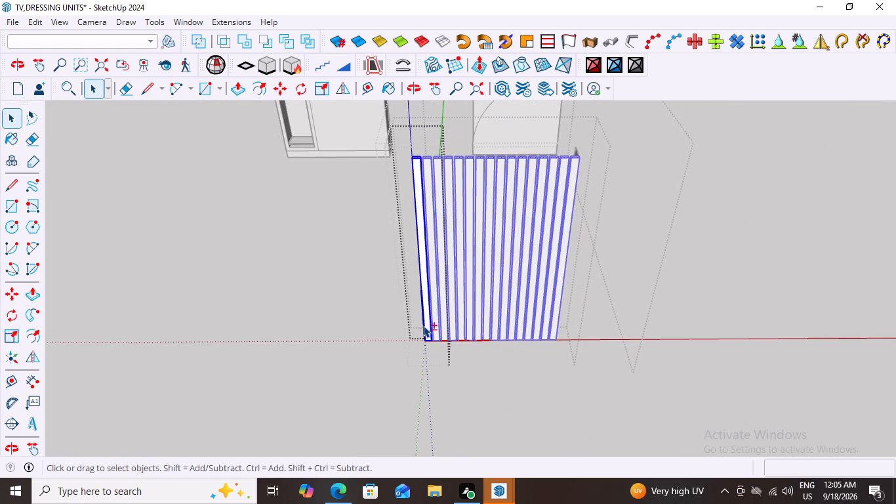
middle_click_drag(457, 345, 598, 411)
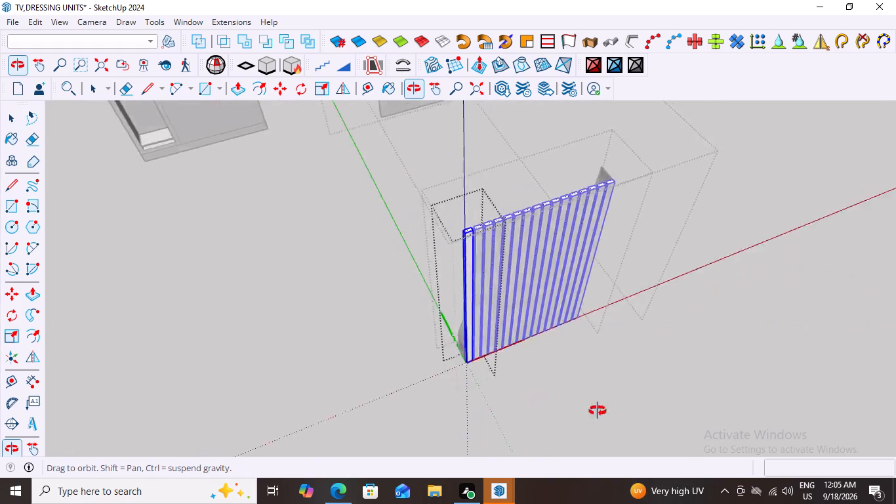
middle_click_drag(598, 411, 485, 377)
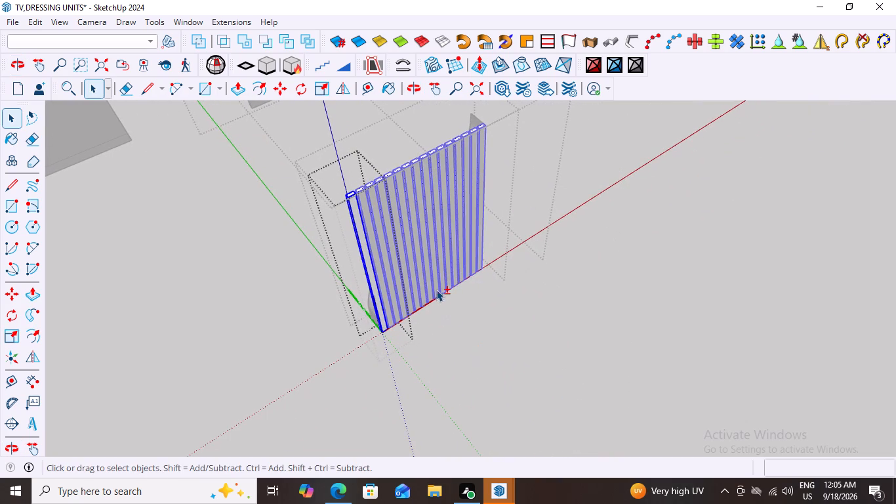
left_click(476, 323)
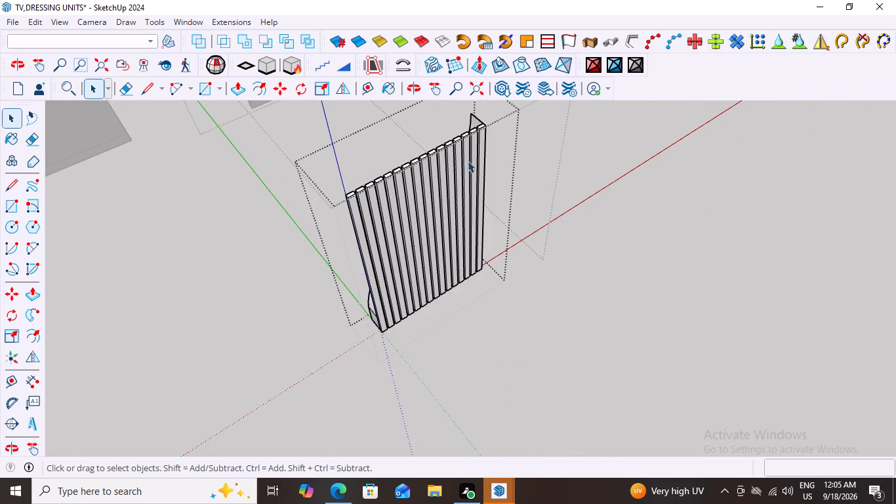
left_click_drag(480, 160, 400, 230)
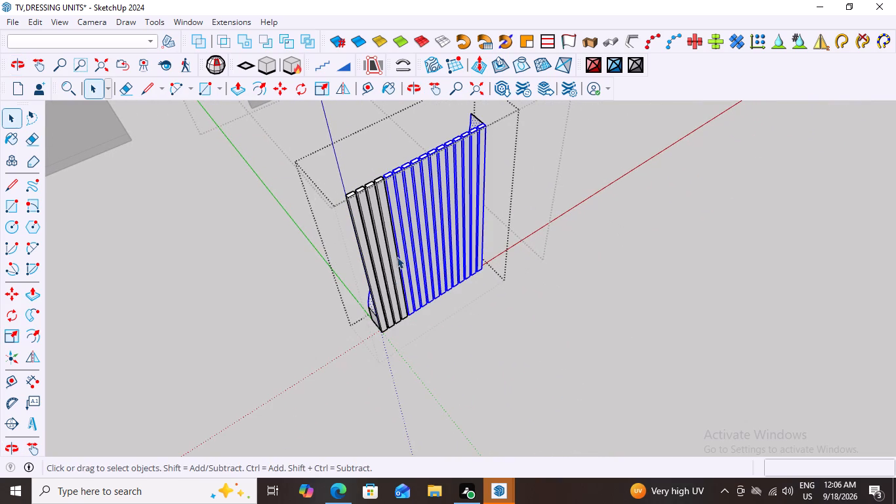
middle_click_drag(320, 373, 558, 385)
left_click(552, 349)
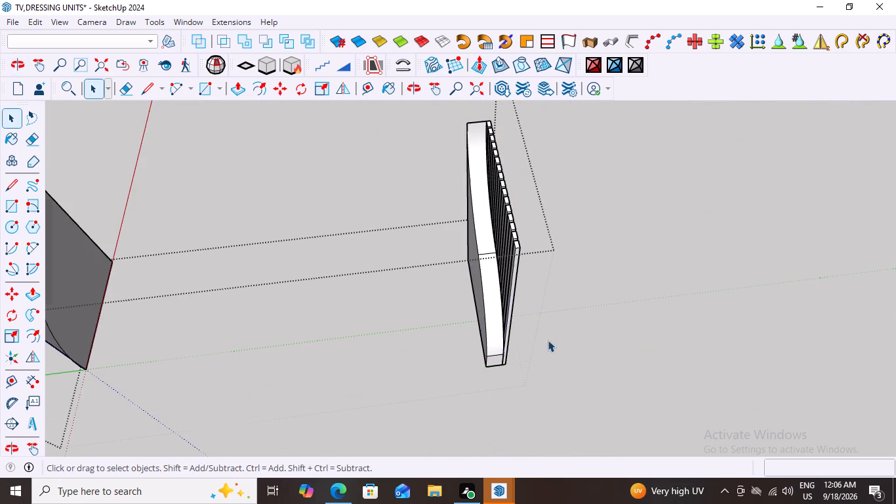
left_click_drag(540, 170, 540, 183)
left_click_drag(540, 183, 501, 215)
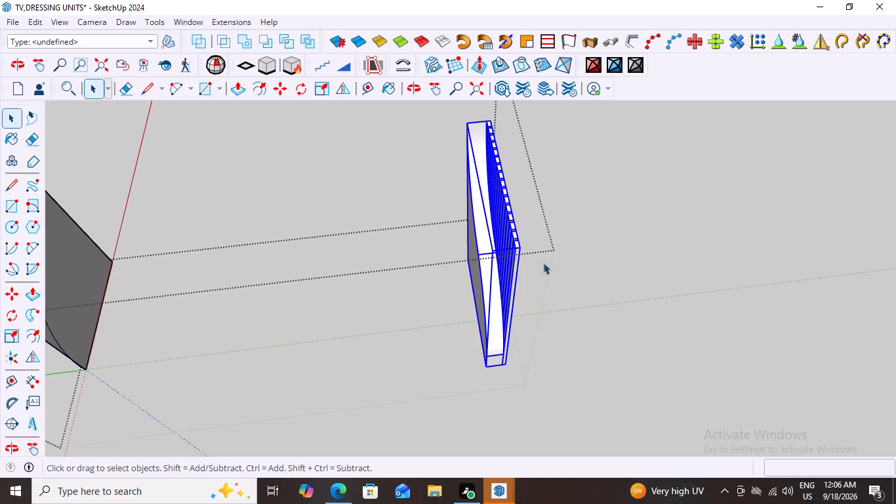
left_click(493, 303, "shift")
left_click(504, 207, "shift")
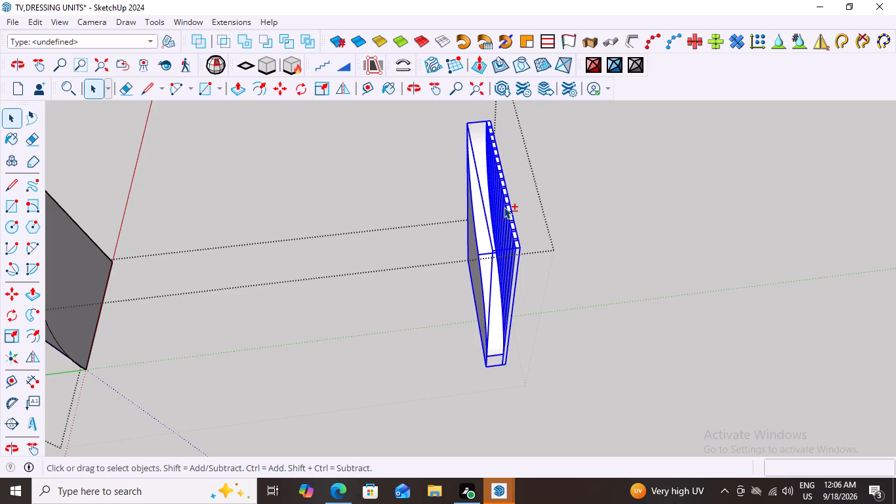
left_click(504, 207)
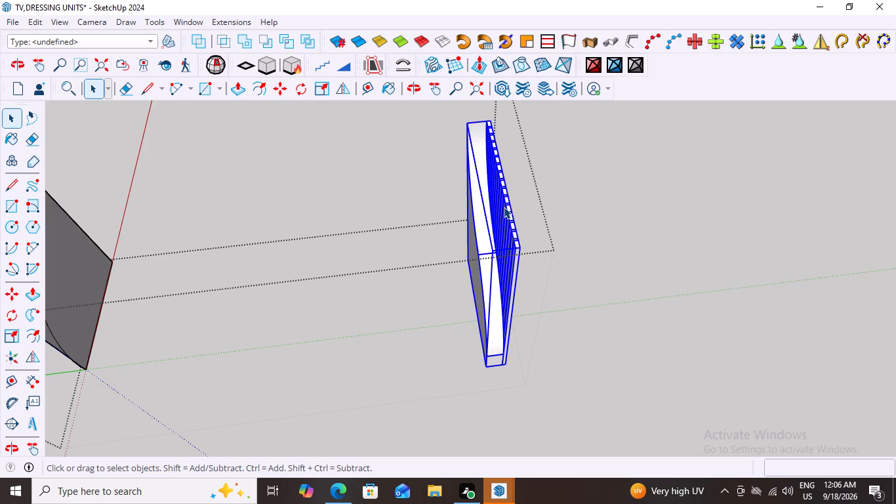
Open the group holding the S-curve piece and combine all the slats in it into one group.
double_click(504, 207)
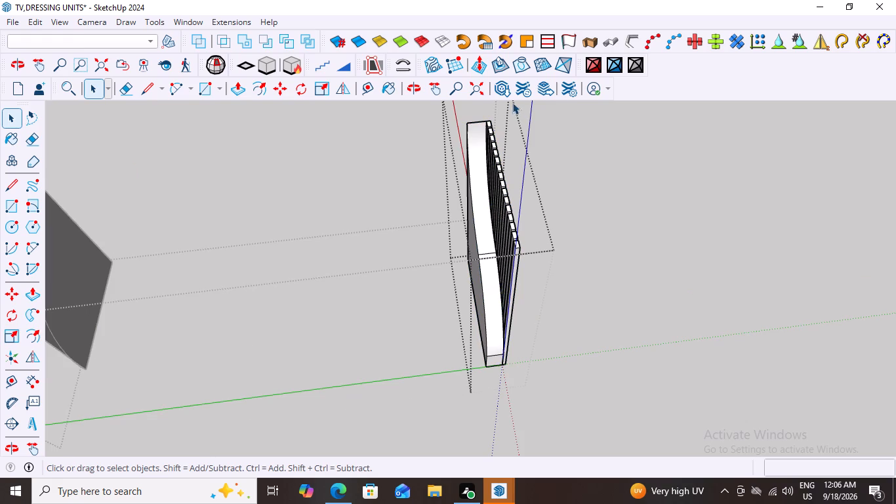
left_click_drag(516, 107, 504, 261)
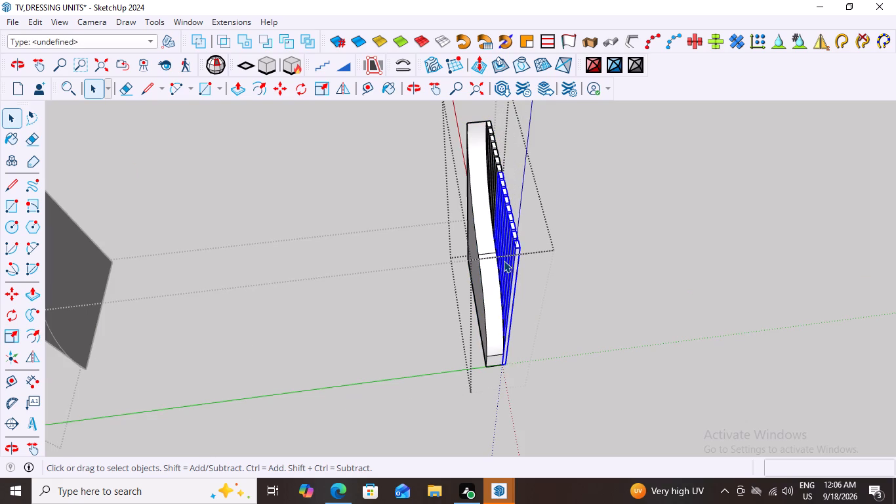
middle_click_drag(647, 296, 309, 373)
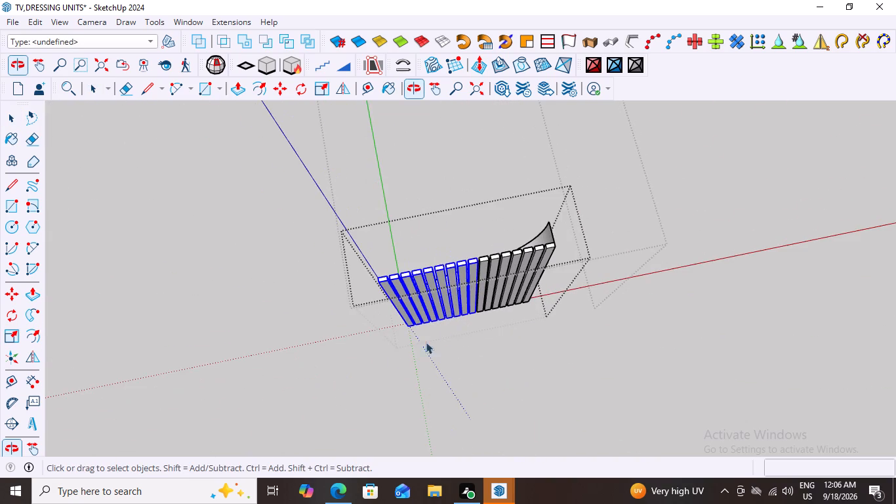
scroll(551, 274, "up", 1)
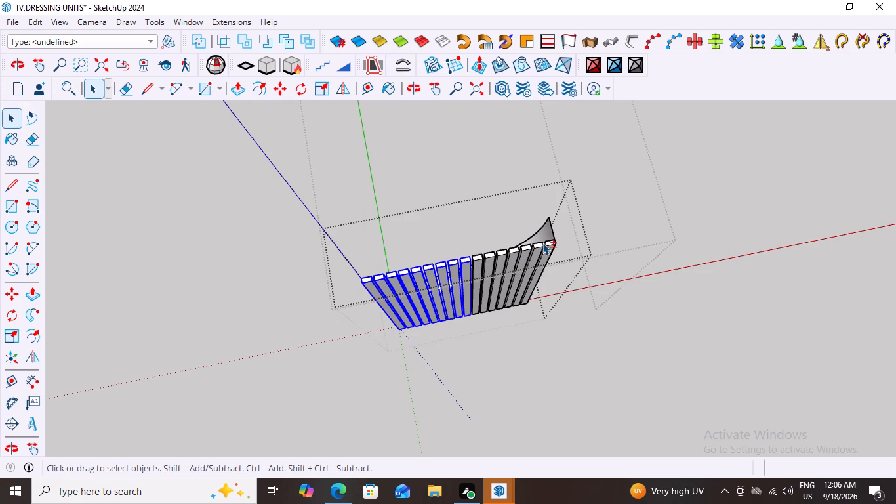
left_click_drag(544, 244, 469, 286, "shift")
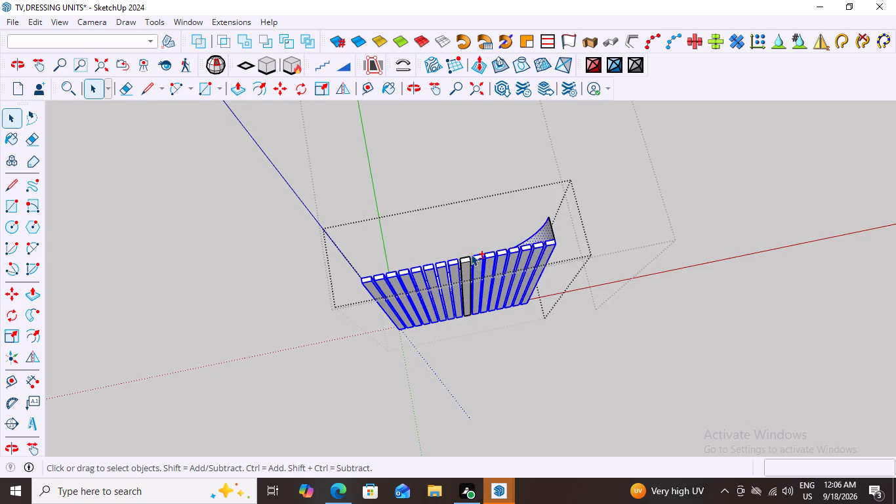
left_click_drag(471, 254, 464, 285, "shift")
middle_click_drag(476, 358, 609, 360)
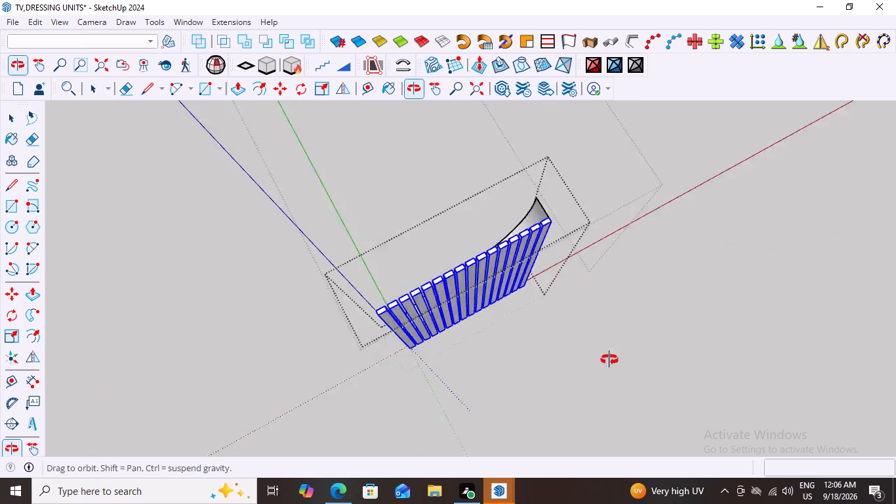
middle_click_drag(609, 360, 439, 219)
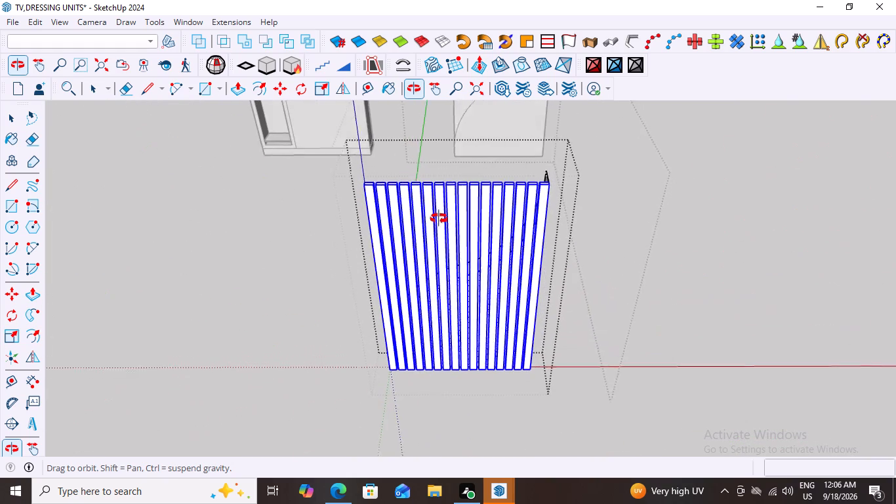
middle_click_drag(439, 219, 430, 216)
right_click(450, 310)
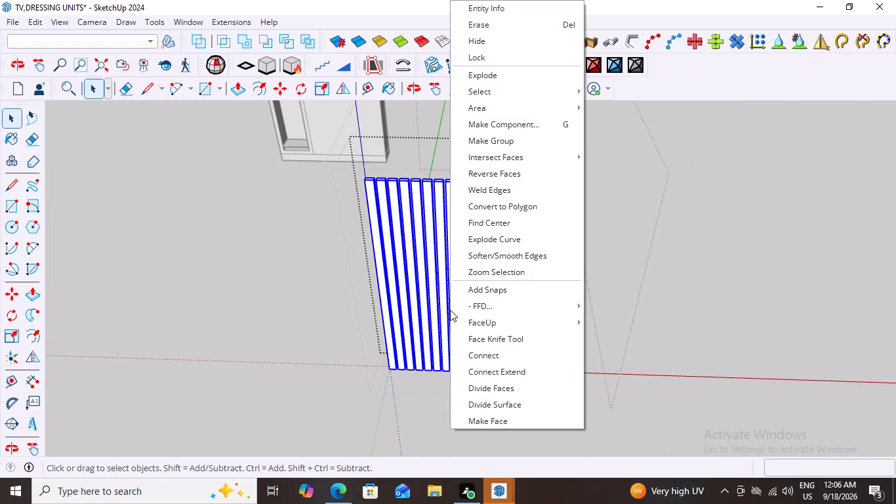
left_click(514, 142)
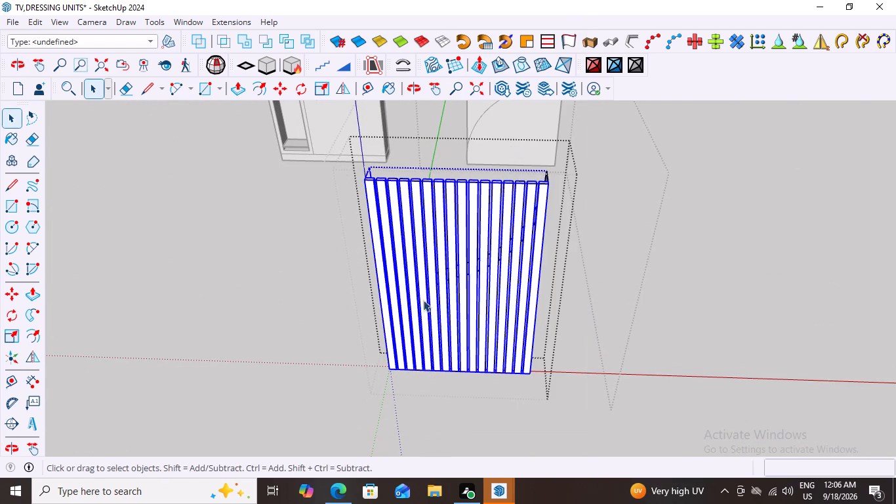
Examine the grouped slats against the S-curve piece from the front, the end and the curved side.
middle_click_drag(359, 301, 764, 336)
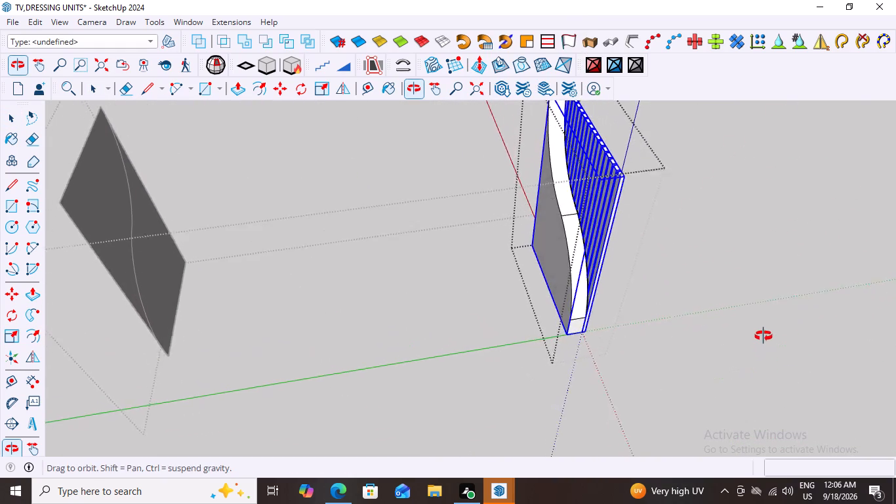
middle_click_drag(764, 336, 373, 294)
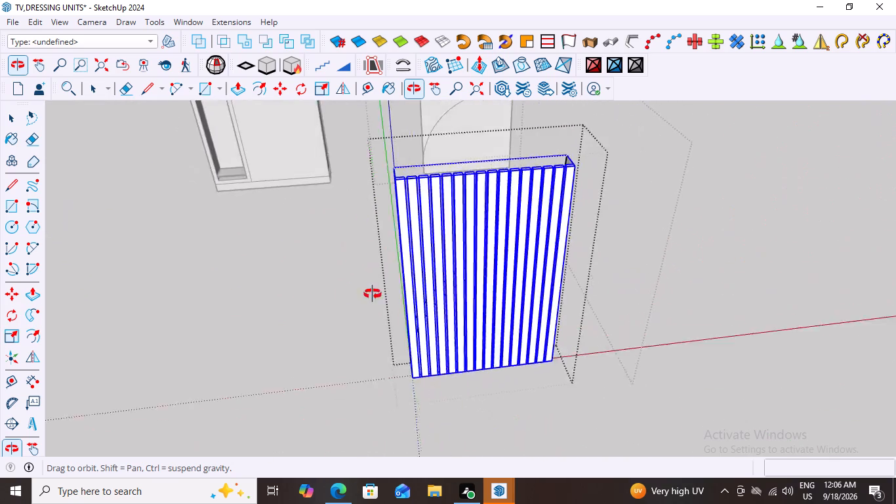
middle_click_drag(373, 294, 336, 294)
left_click(600, 293)
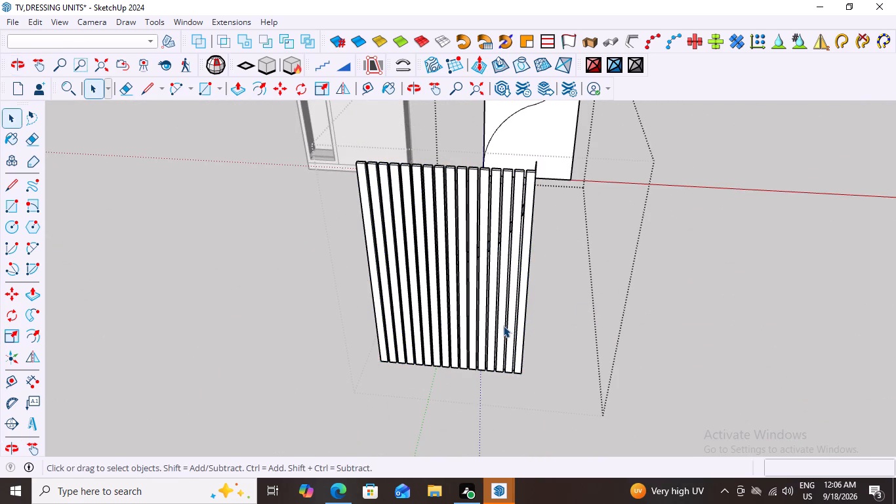
left_click(503, 325)
middle_click_drag(297, 371, 578, 431)
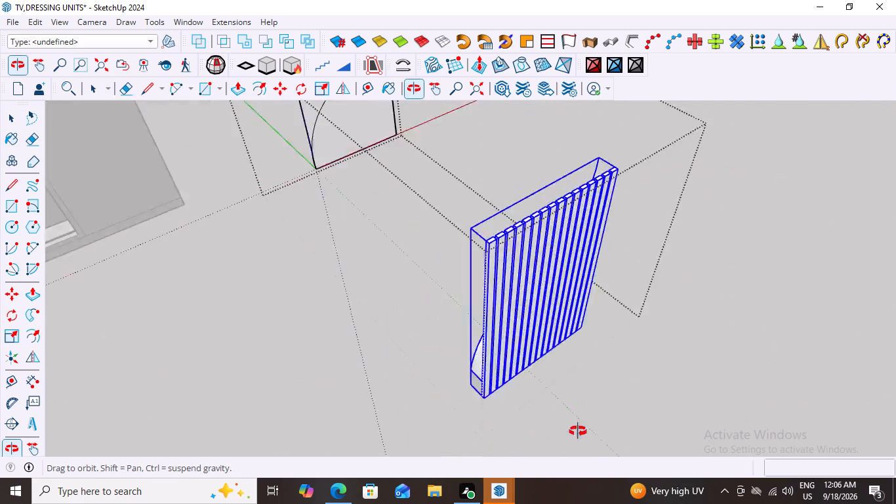
middle_click_drag(578, 431, 615, 416)
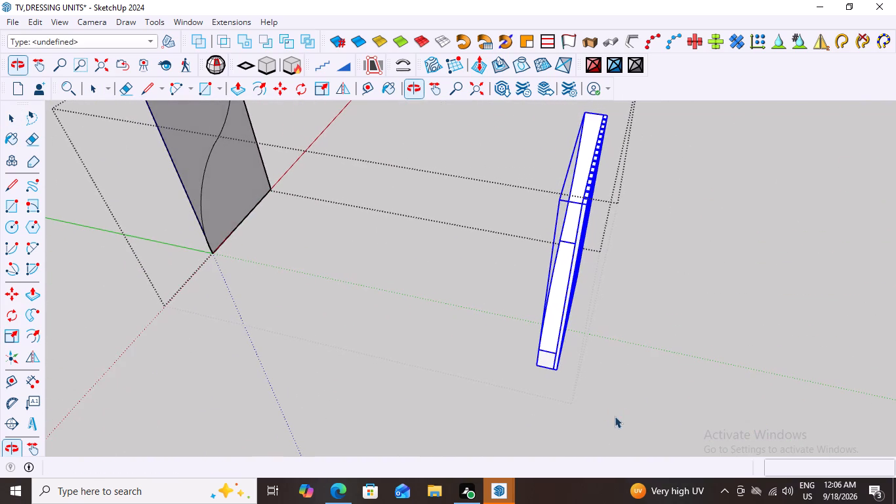
middle_click_drag(569, 370, 746, 375)
Open the group holding the S-curve piece and trim the grouped slats to its curve, using the piece's flat back face as the trimming face.
left_click(556, 281)
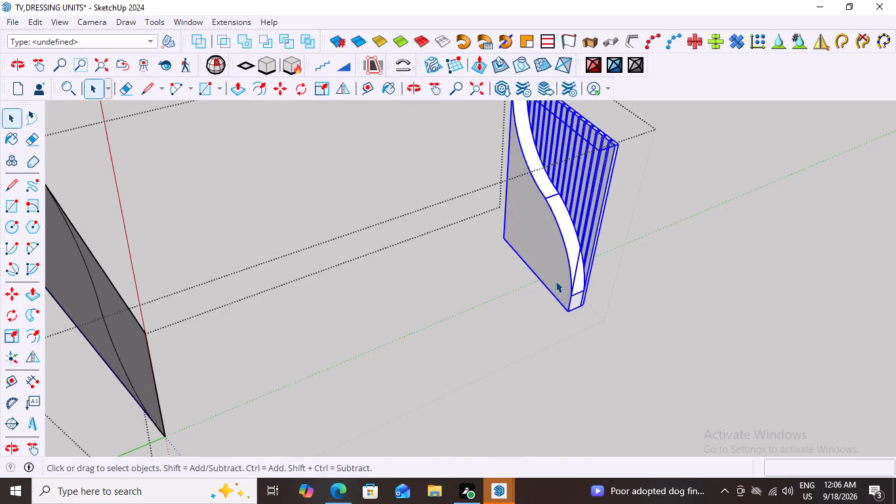
double_click(561, 274)
left_click(594, 212)
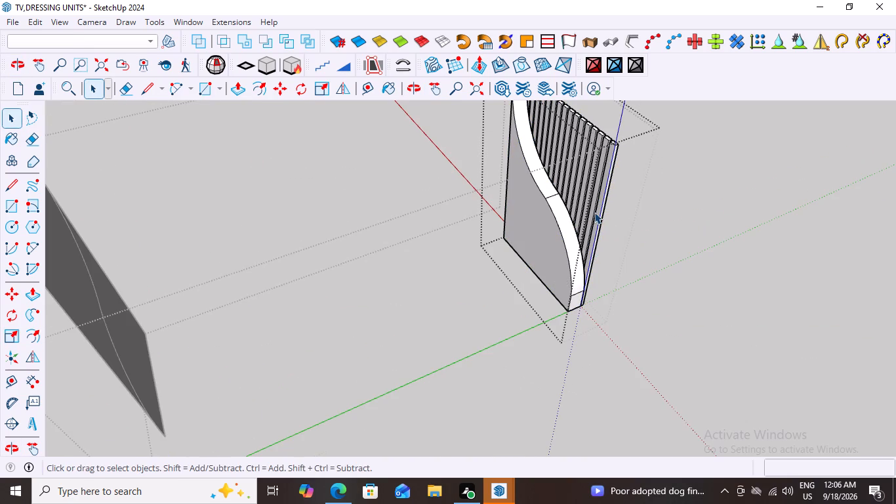
double_click(594, 212)
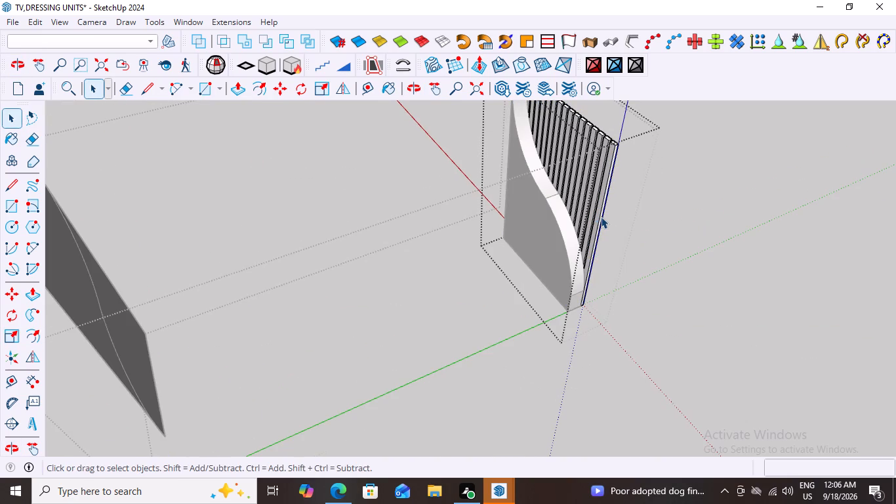
left_click(601, 217)
left_click(708, 284)
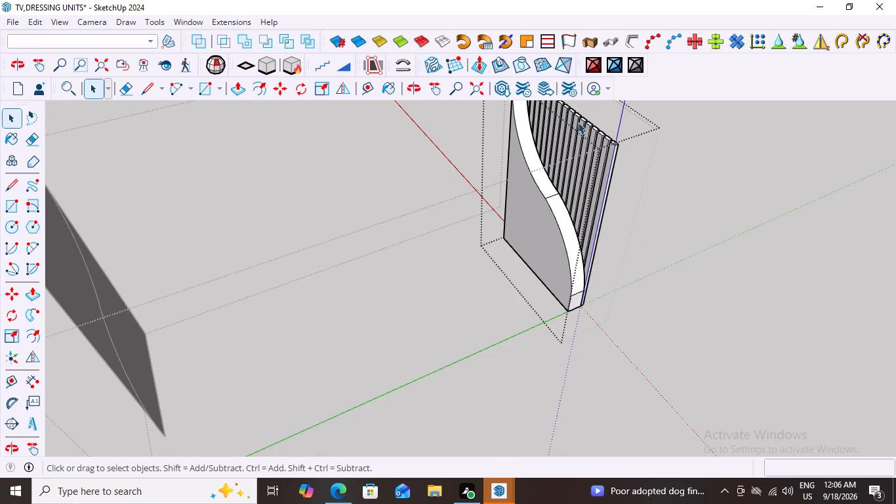
left_click(575, 120)
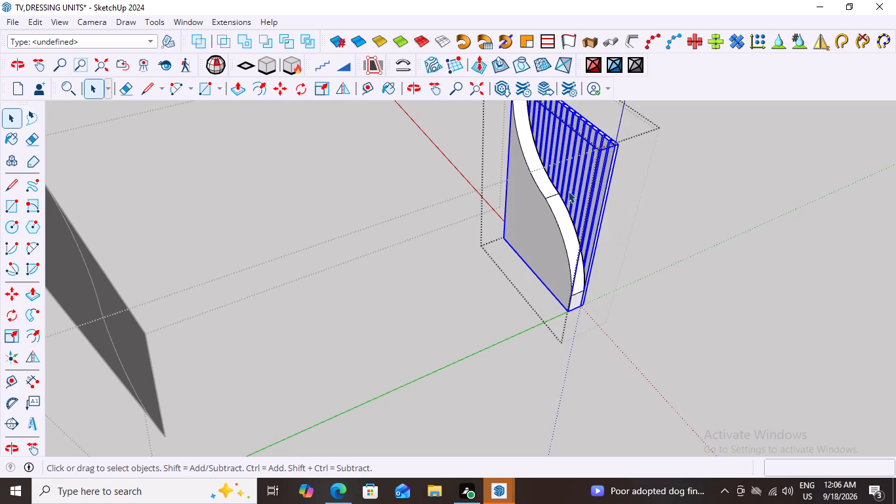
left_click(377, 65)
left_click(536, 211)
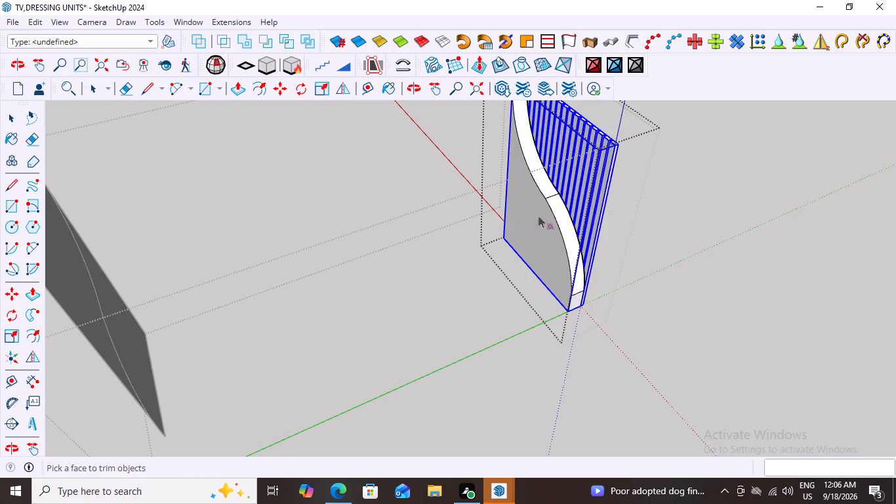
double_click(552, 209)
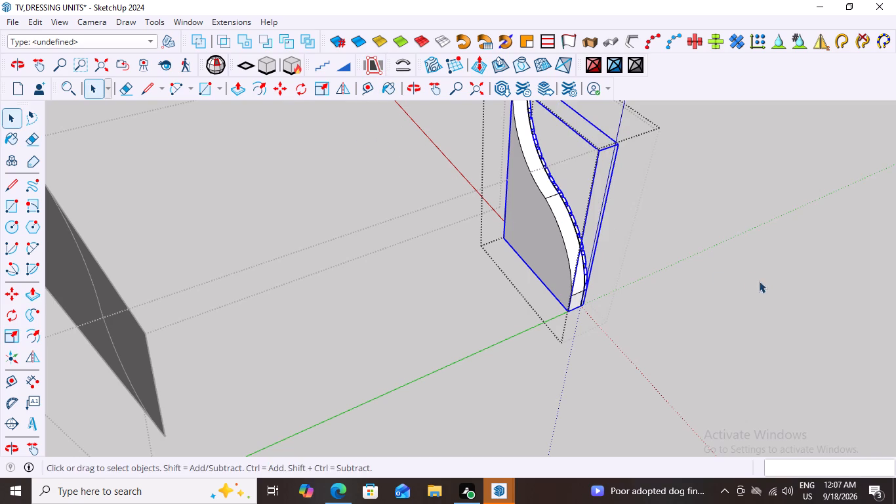
Examine the trimmed slats along the S-curve from the front, the curved side and behind.
middle_click_drag(759, 281, 248, 196)
scroll(482, 350, "up", 3)
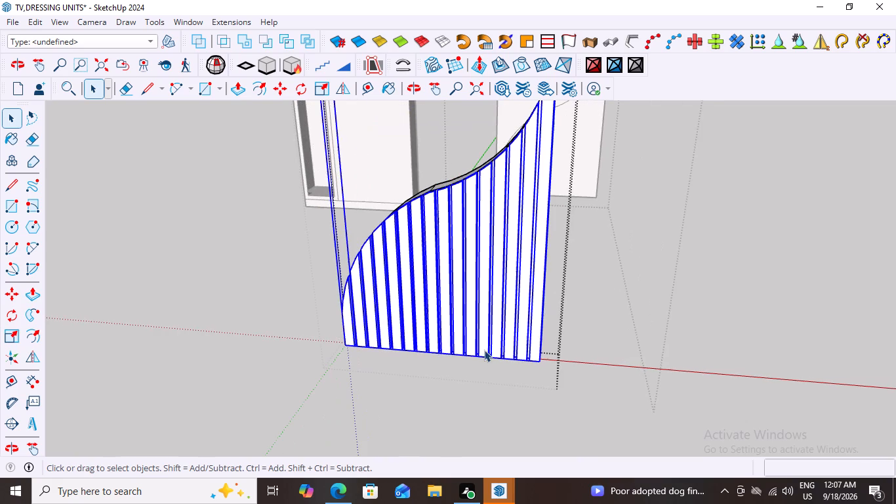
middle_click_drag(419, 362, 737, 371)
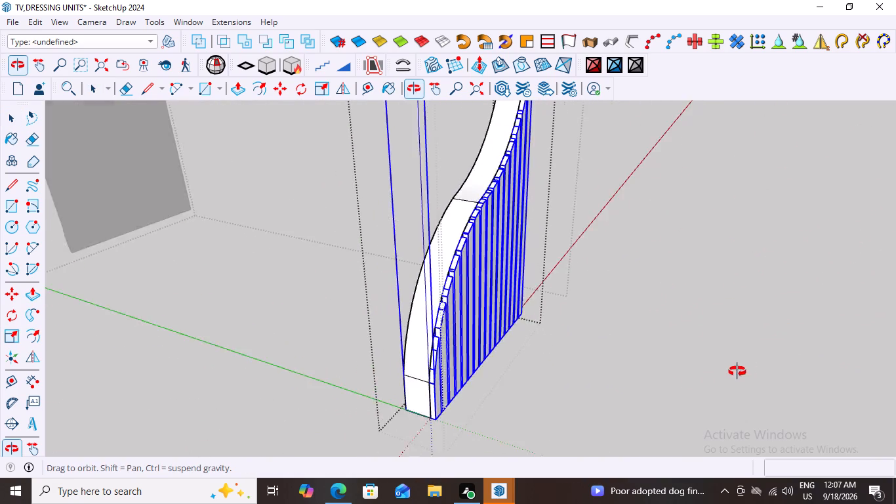
middle_click_drag(737, 371, 430, 394)
left_click(753, 269)
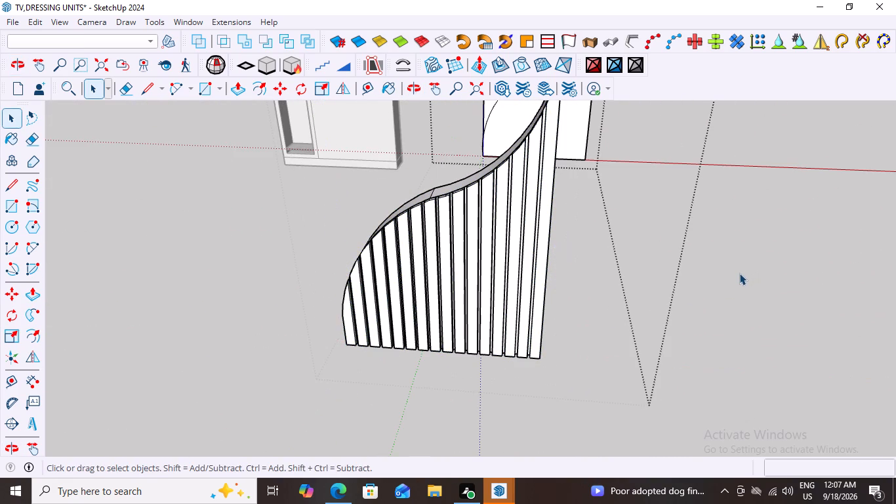
key("space")
scroll(630, 308, "down", 14)
middle_click_drag(565, 377, 556, 345)
scroll(535, 317, "up", 3)
scroll(541, 311, "down", 2)
scroll(546, 307, "up", 2)
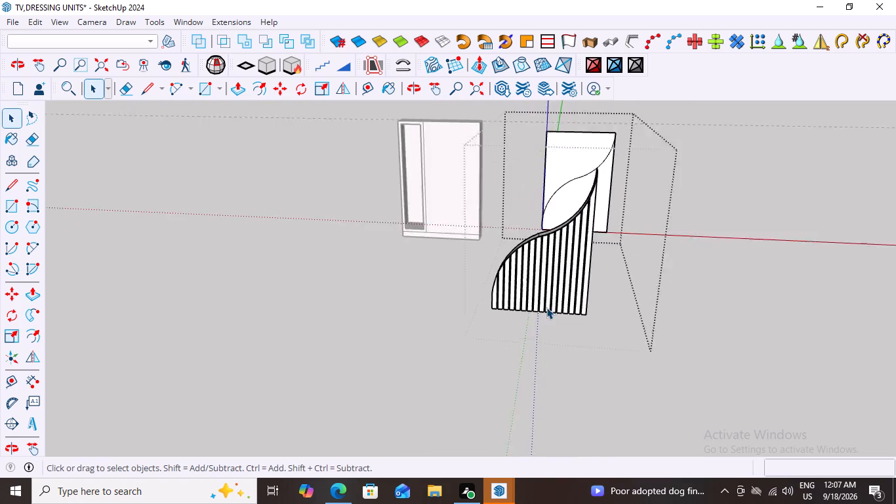
scroll(546, 307, "up", 5)
scroll(550, 304, "down", 2)
scroll(550, 304, "up", 7)
scroll(497, 336, "down", 2)
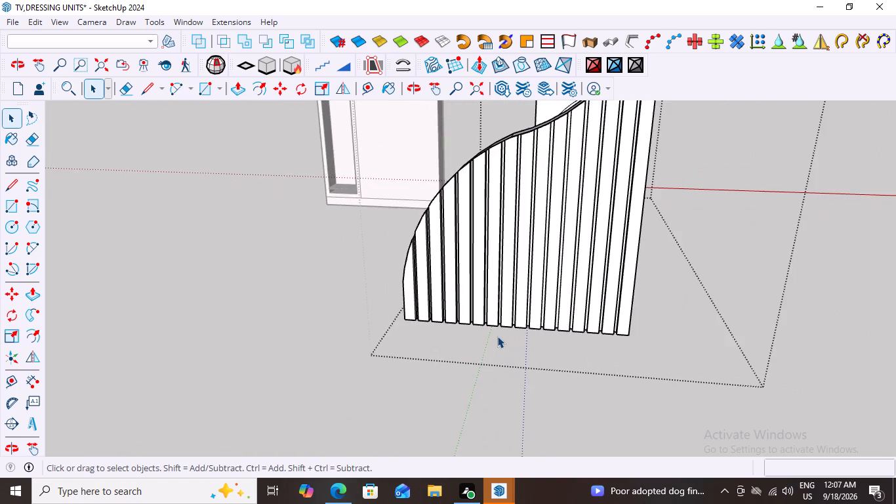
scroll(497, 336, "down", 3)
middle_click_drag(436, 320, 595, 368)
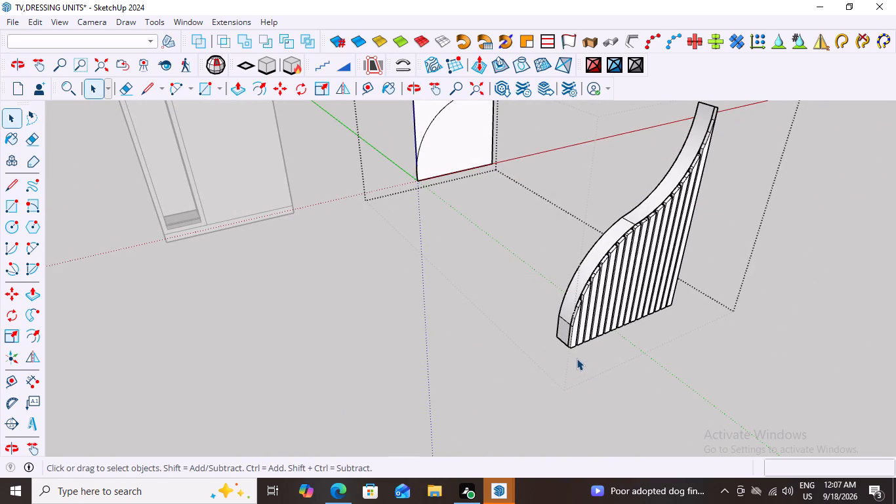
scroll(574, 360, "down", 13)
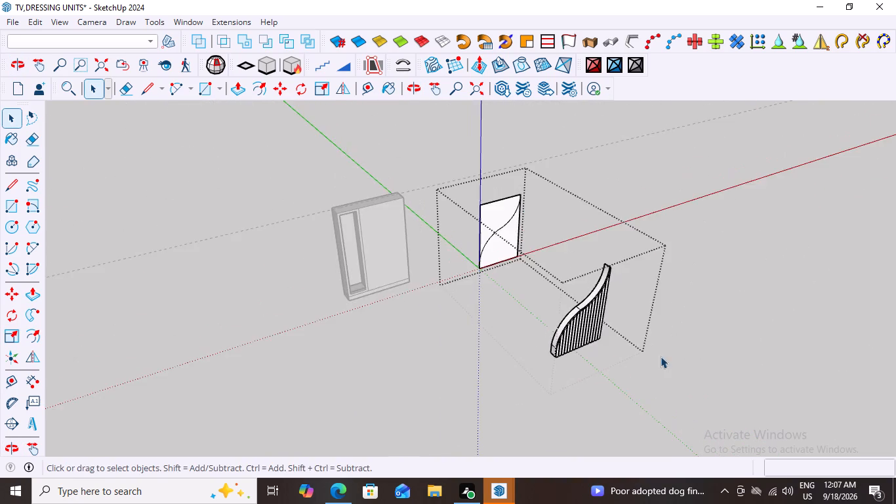
middle_click_drag(736, 336, 601, 247)
scroll(493, 303, "up", 6)
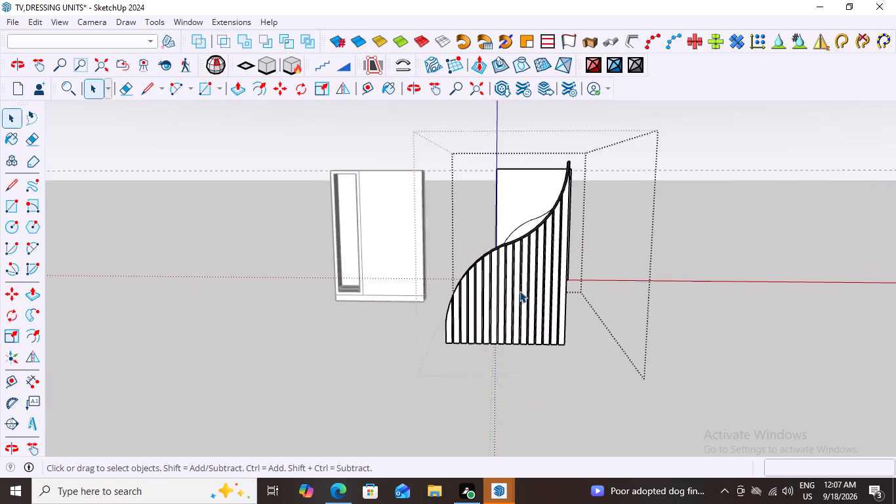
scroll(519, 291, "up", 6)
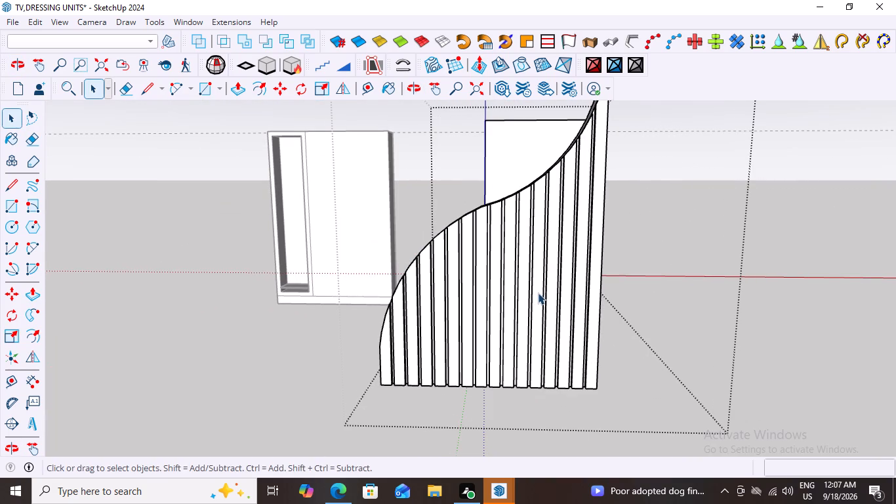
scroll(538, 293, "down", 10)
scroll(489, 316, "up", 6)
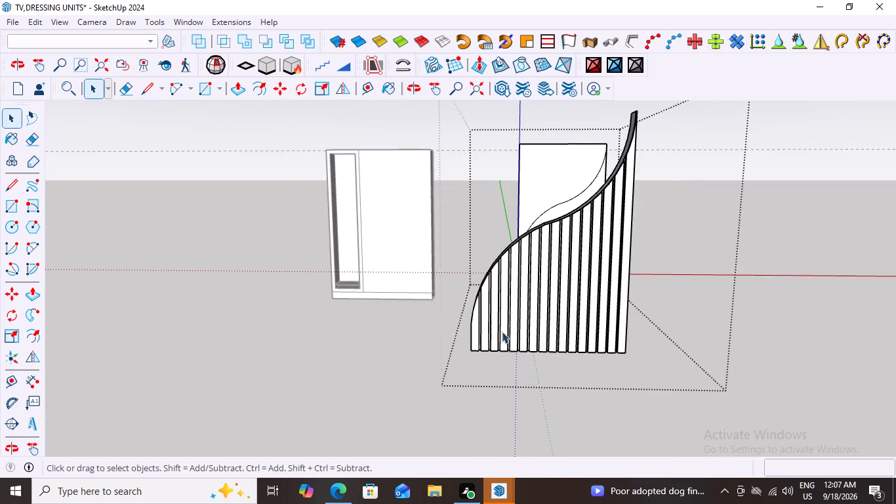
middle_click_drag(473, 363, 807, 440)
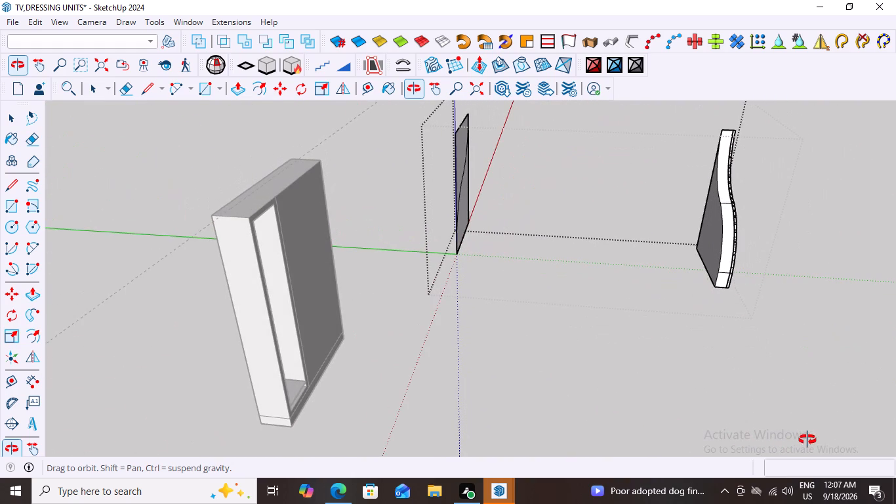
middle_click_drag(807, 440, 781, 440)
Open the S-curve piece for editing and push its flat back face inward 3".
scroll(697, 177, "up", 3)
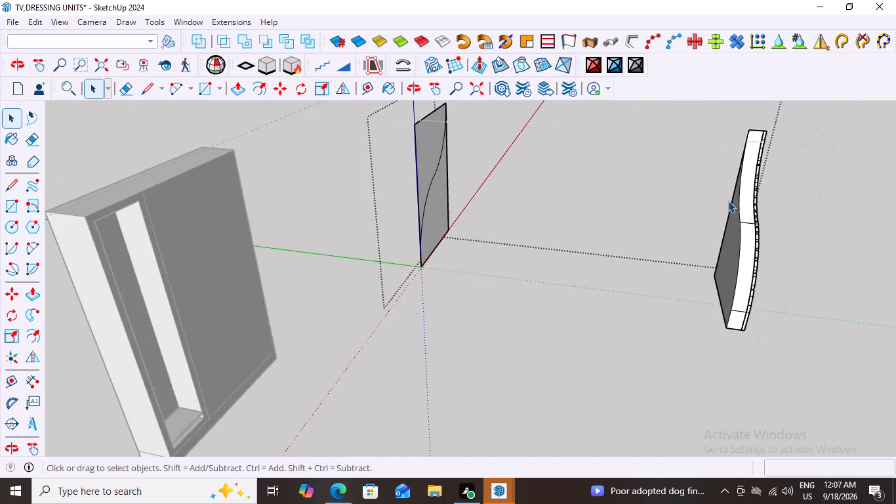
scroll(728, 201, "up", 2)
scroll(729, 259, "up", 3)
left_click(726, 261)
double_click(726, 261)
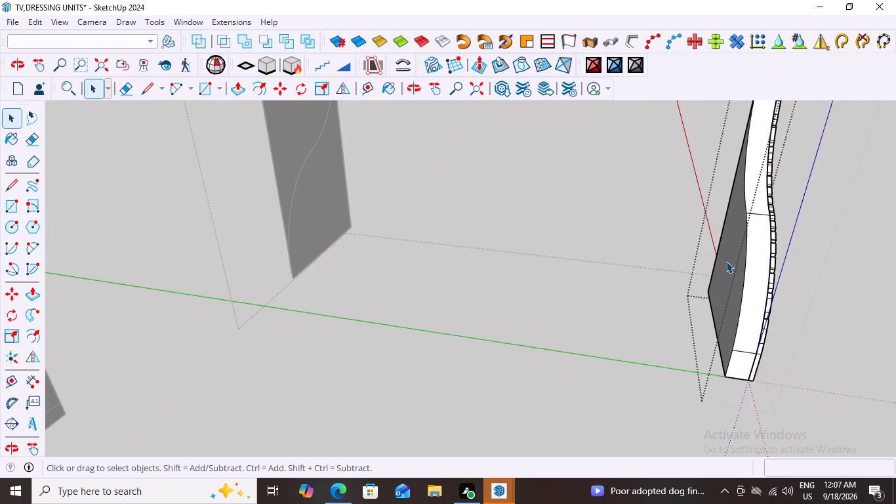
double_click(726, 261)
left_click(726, 261)
left_click(726, 261)
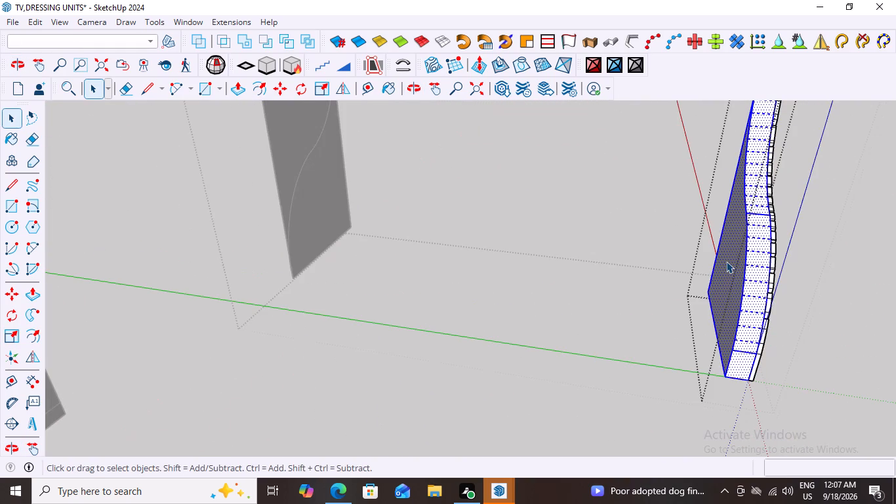
left_click(726, 261)
double_click(726, 261)
left_click(646, 209)
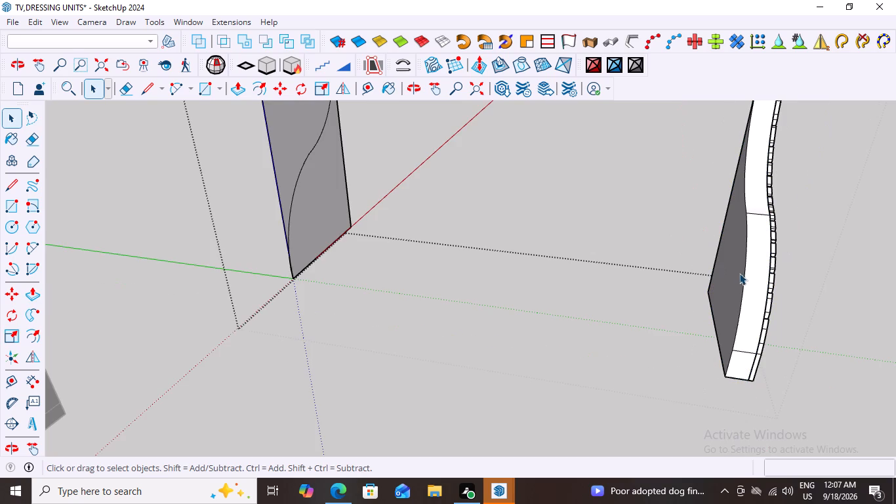
left_click(727, 272)
double_click(727, 272)
left_click(727, 272)
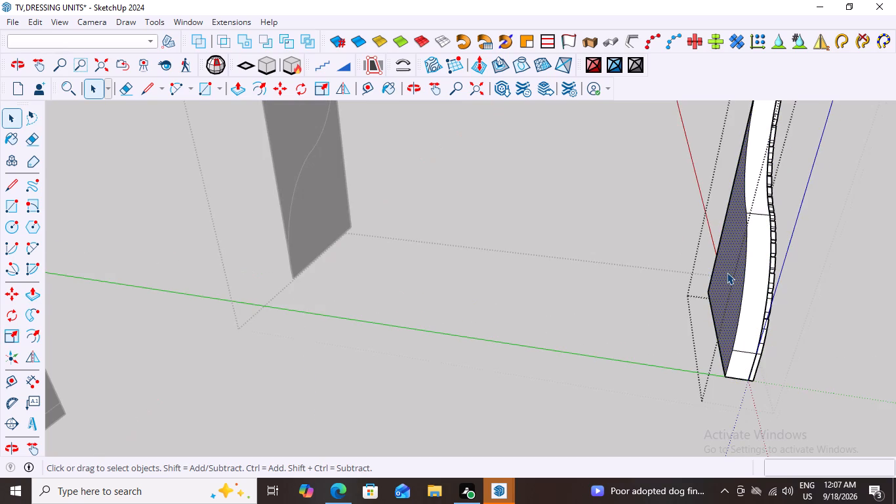
key("p")
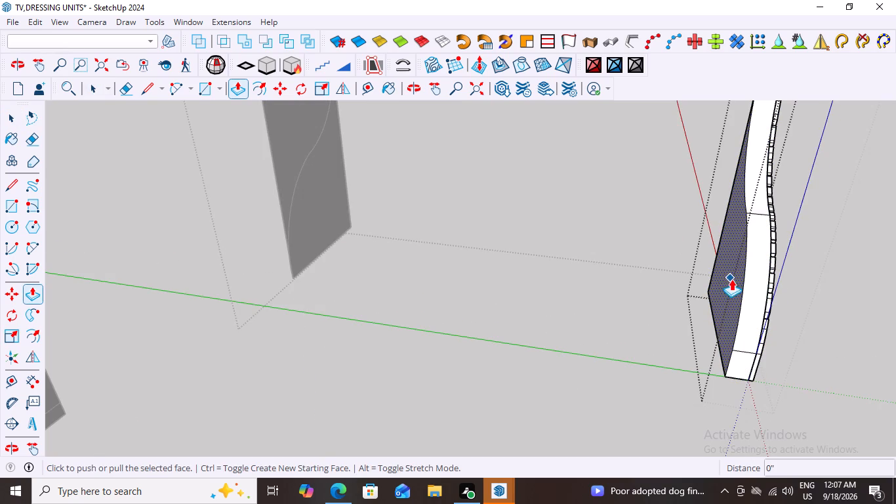
left_click(722, 280)
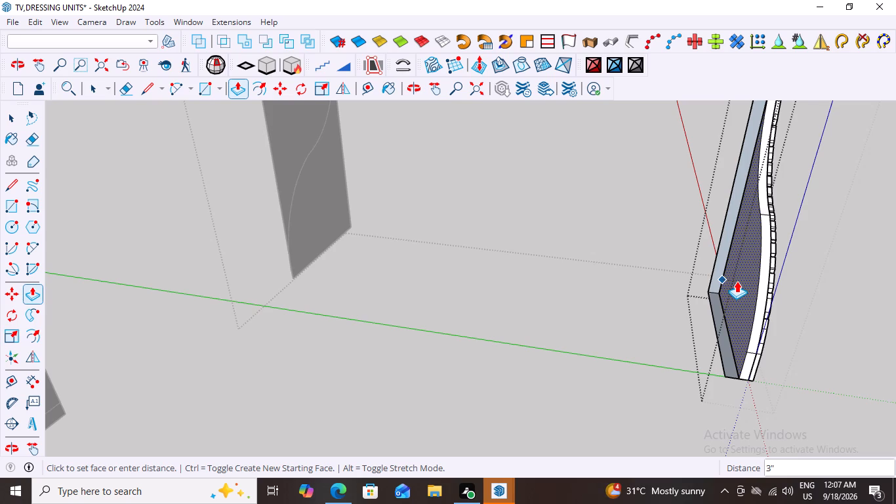
left_click(737, 281)
Examine the pushed-in S-curve piece from the slat side and from behind, checking the strips along its base and straight edge.
middle_click_drag(716, 356, 570, 259)
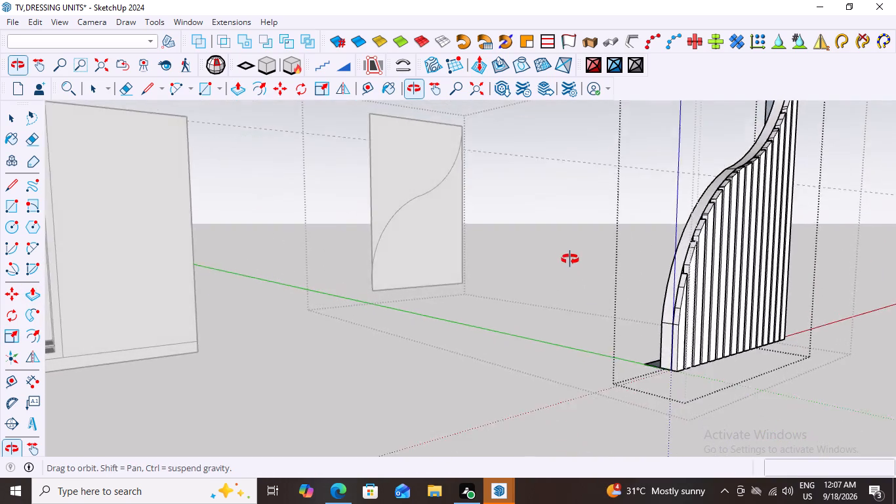
middle_click_drag(570, 259, 763, 380)
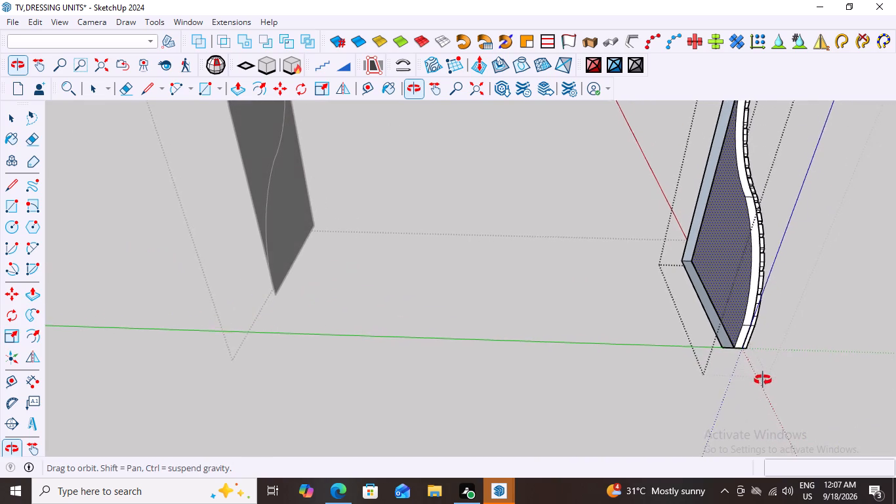
middle_click_drag(763, 380, 764, 378)
key("space")
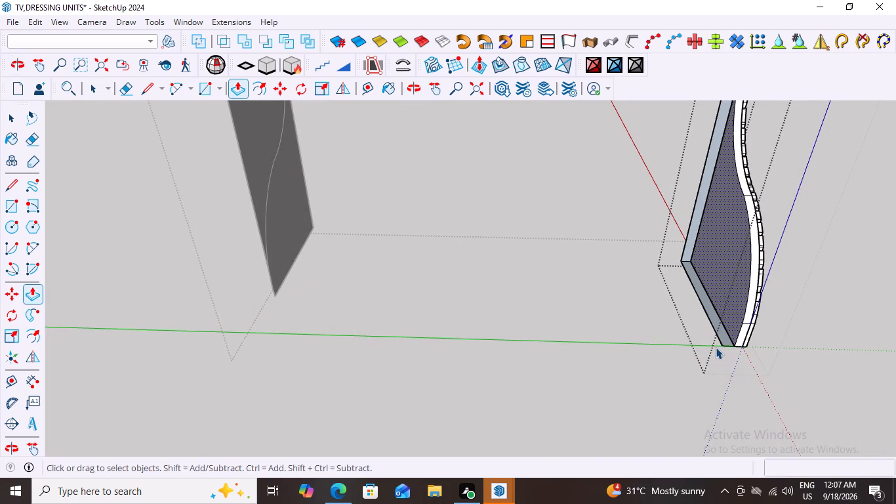
key("space")
left_click(722, 335)
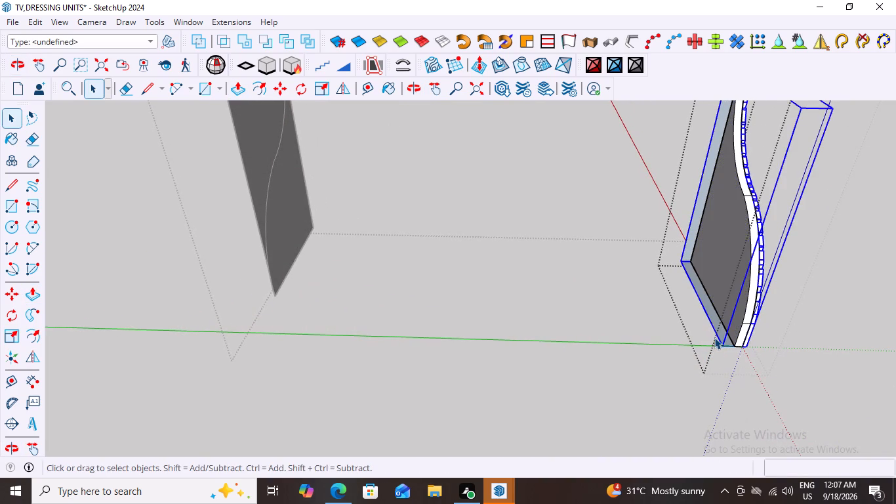
left_click(719, 343)
left_click(720, 343)
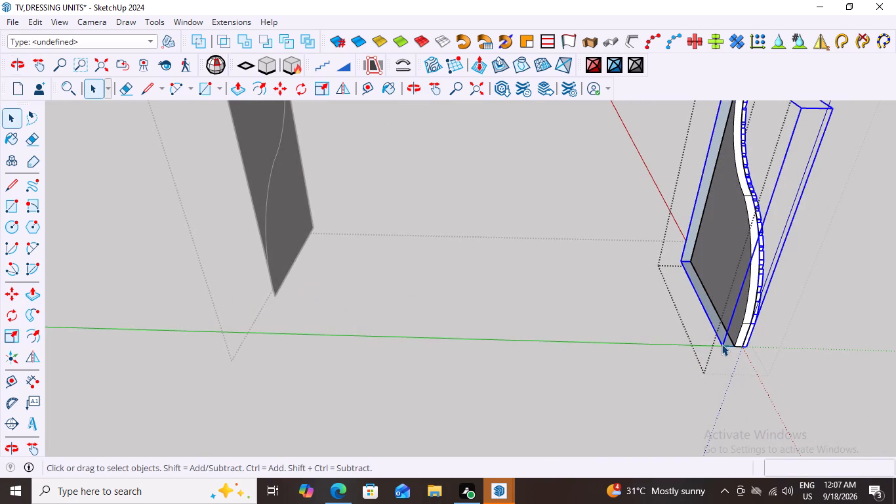
double_click(722, 344)
left_click(635, 306)
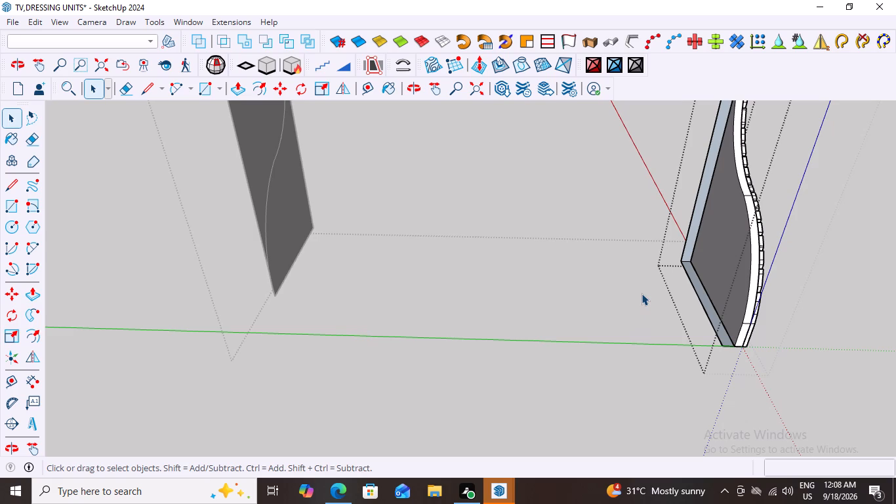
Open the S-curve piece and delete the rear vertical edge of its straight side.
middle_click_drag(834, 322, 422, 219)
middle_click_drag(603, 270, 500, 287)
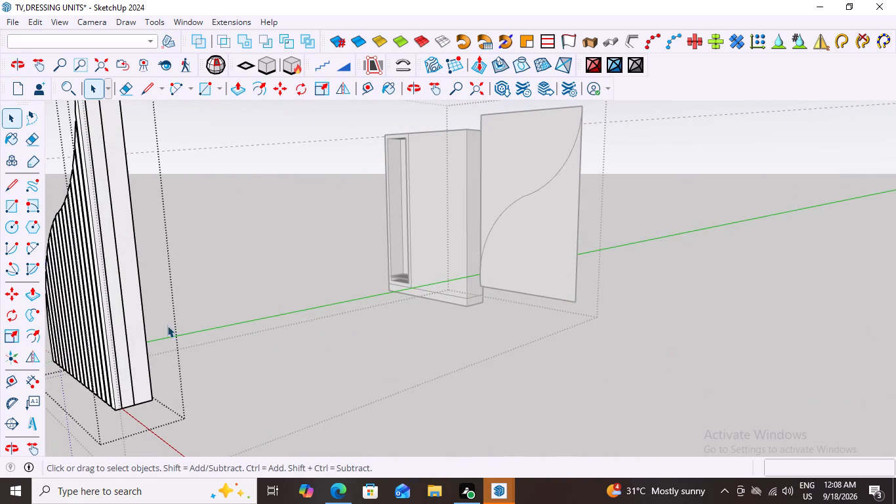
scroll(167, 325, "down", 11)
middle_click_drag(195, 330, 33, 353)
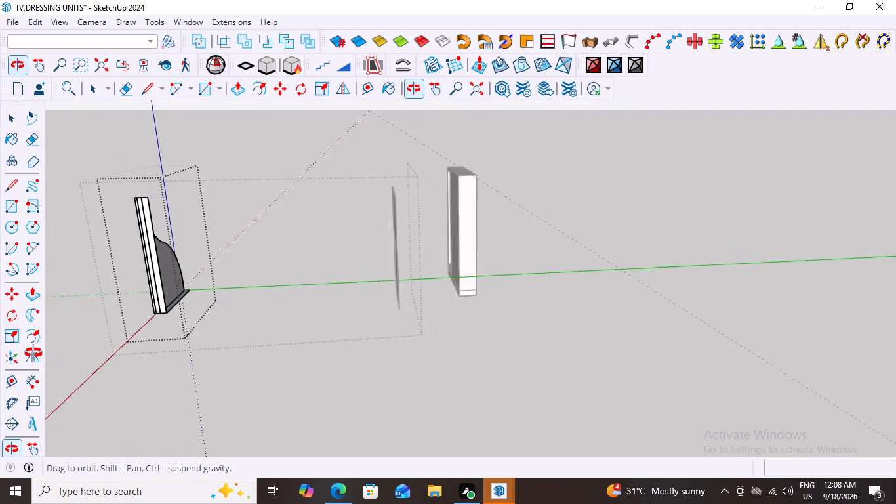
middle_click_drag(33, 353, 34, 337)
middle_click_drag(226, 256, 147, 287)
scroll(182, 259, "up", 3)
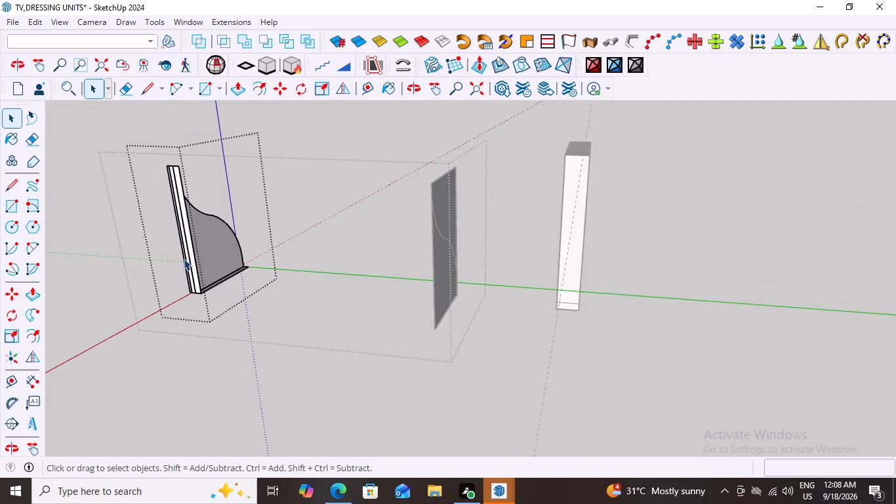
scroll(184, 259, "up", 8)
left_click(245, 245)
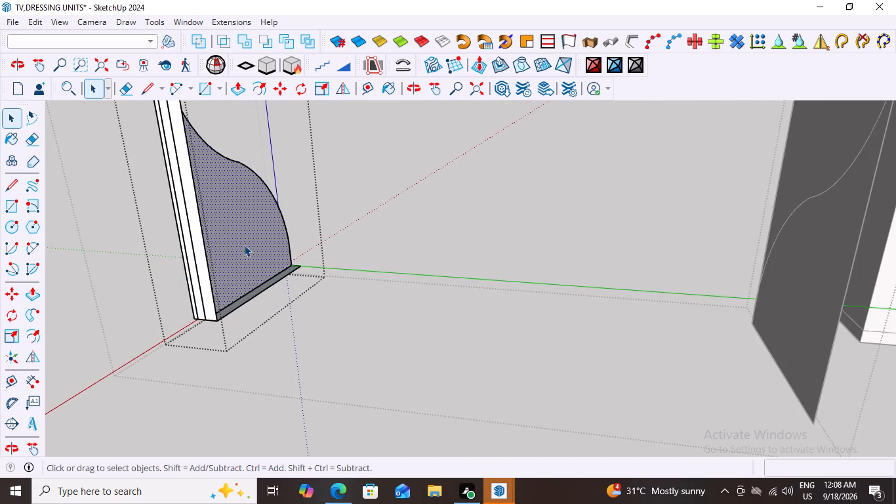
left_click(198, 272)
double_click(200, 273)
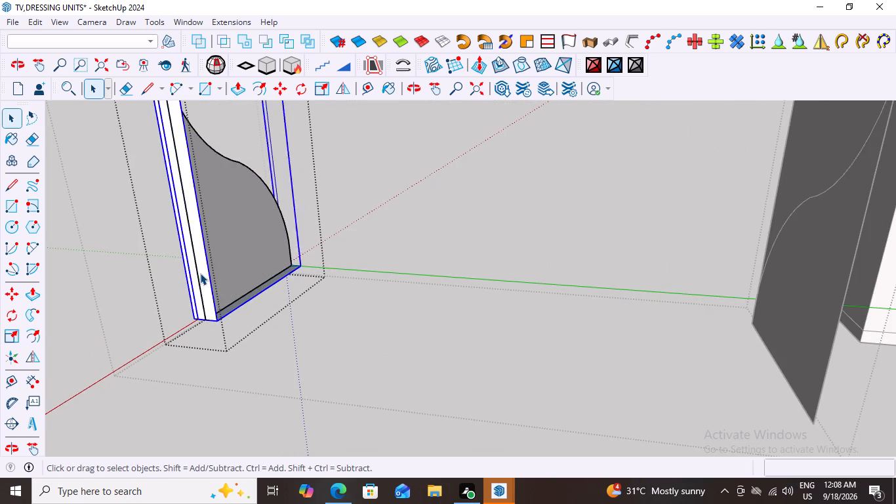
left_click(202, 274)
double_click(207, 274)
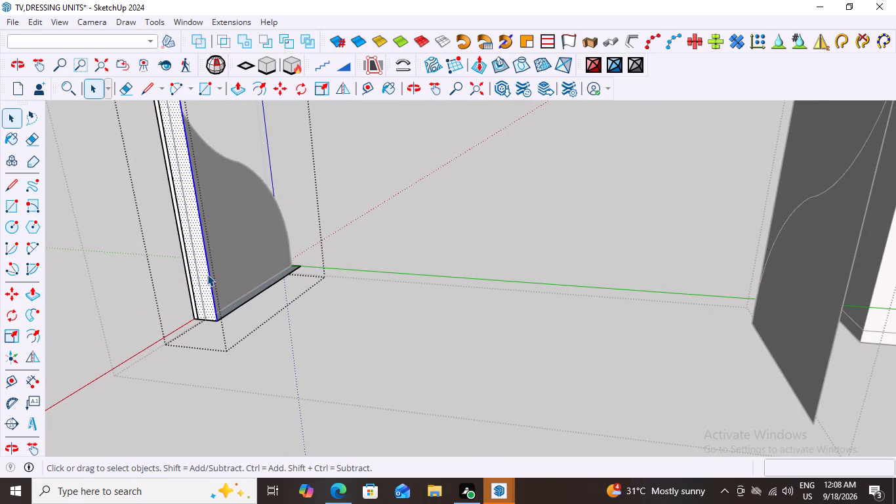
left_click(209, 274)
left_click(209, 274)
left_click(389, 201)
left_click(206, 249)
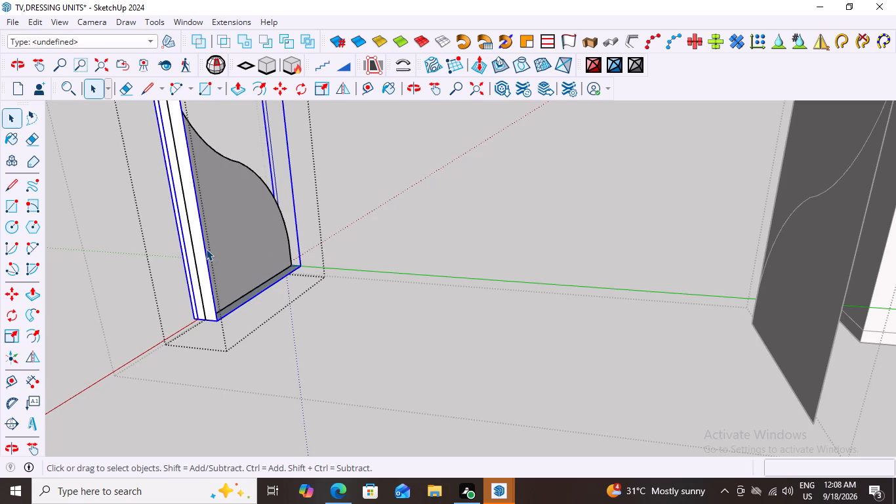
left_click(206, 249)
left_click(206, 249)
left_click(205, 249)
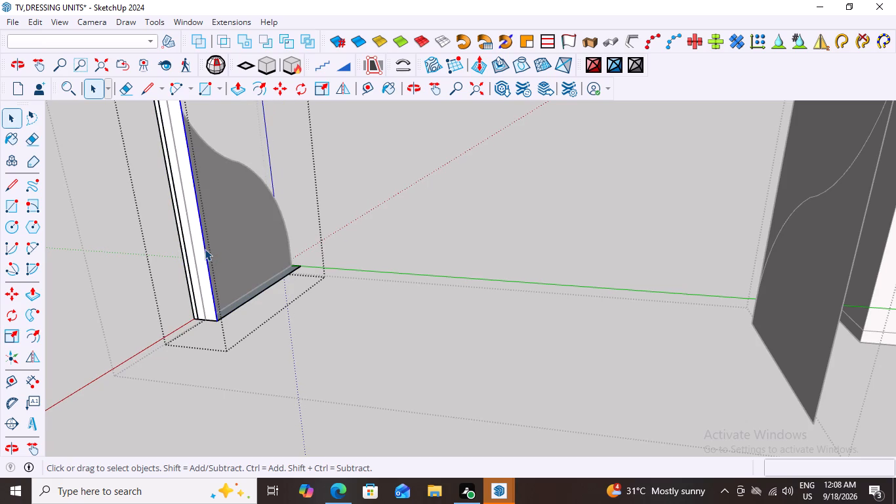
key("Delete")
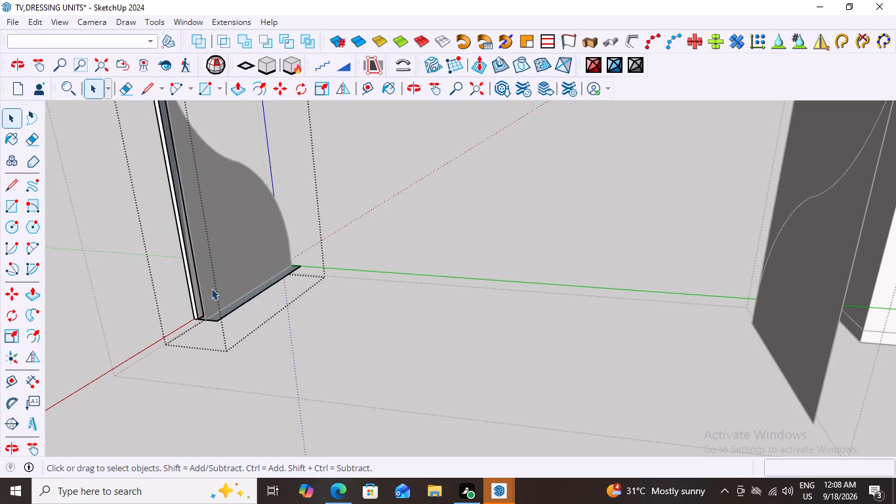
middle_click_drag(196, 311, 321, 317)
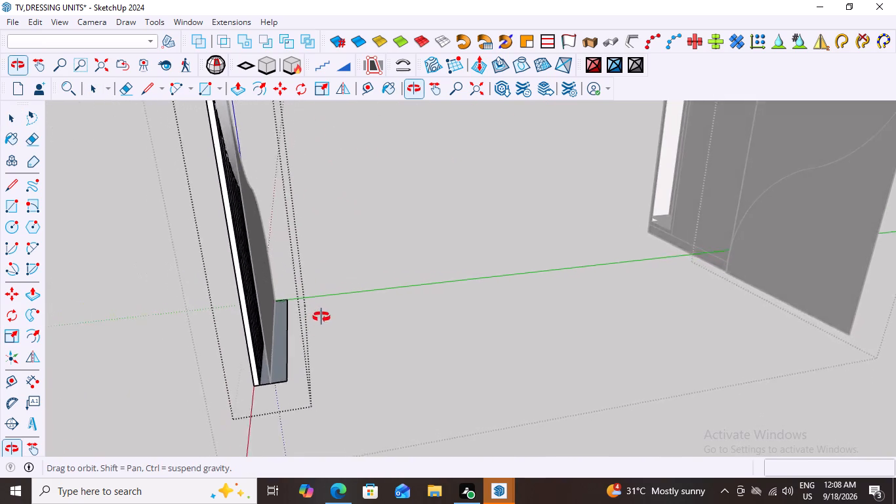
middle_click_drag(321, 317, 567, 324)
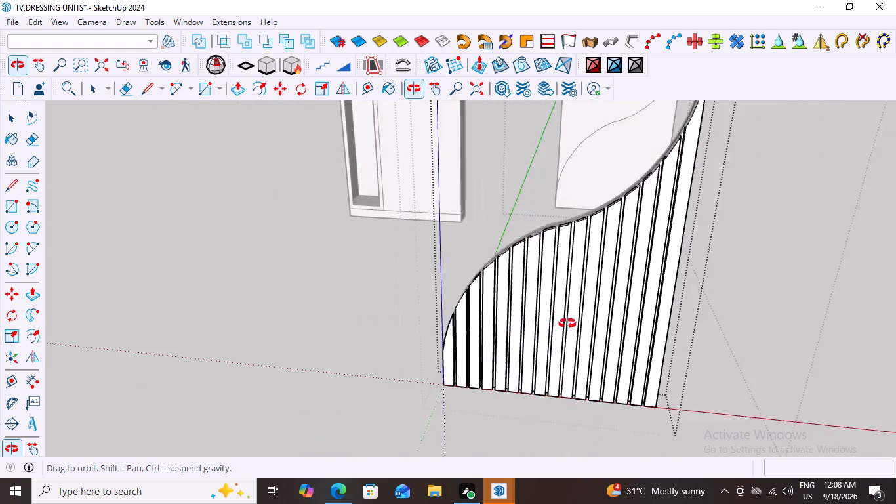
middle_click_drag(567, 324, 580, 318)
Undo the edge deletion and the 3" inward push of the S-curve piece's flat back face.
key("ctrl+z")
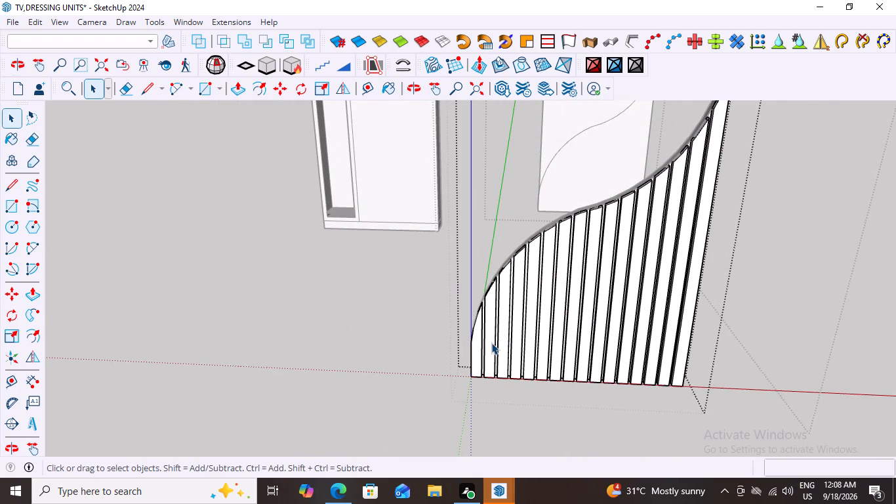
key("ctrl+z")
middle_click_drag(343, 316, 624, 432)
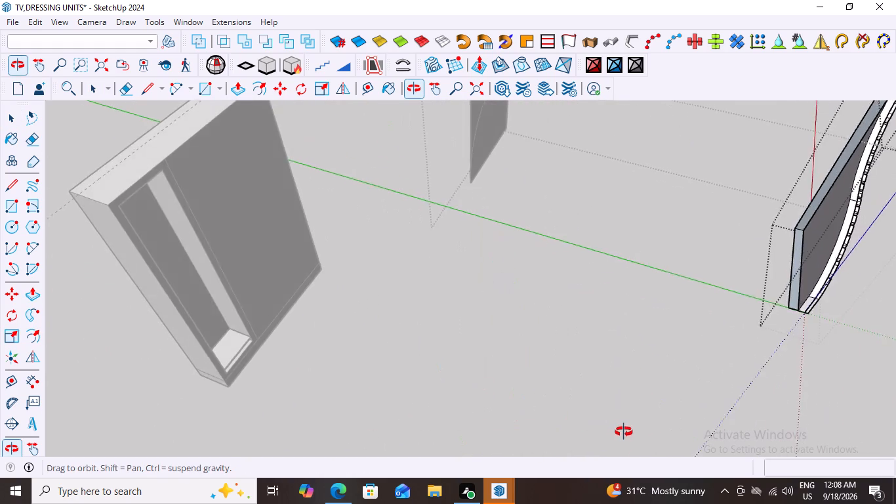
middle_click_drag(624, 432, 721, 421)
scroll(689, 354, "down", 7)
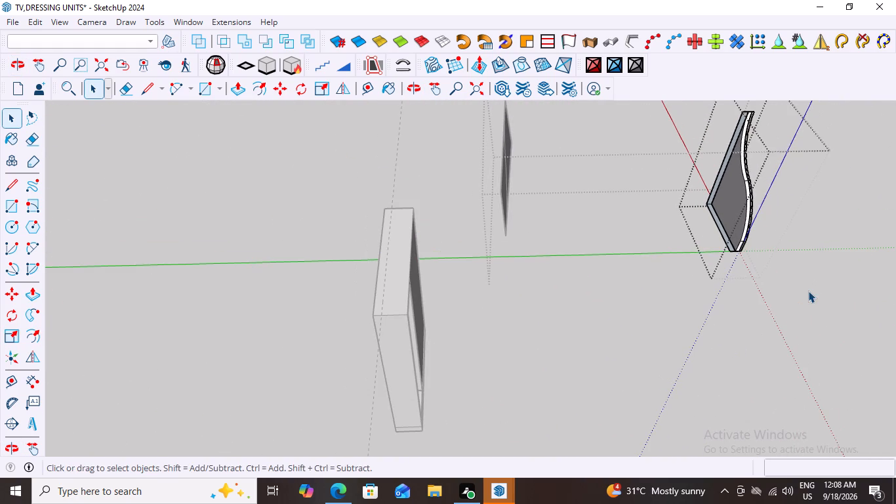
key("ctrl+z")
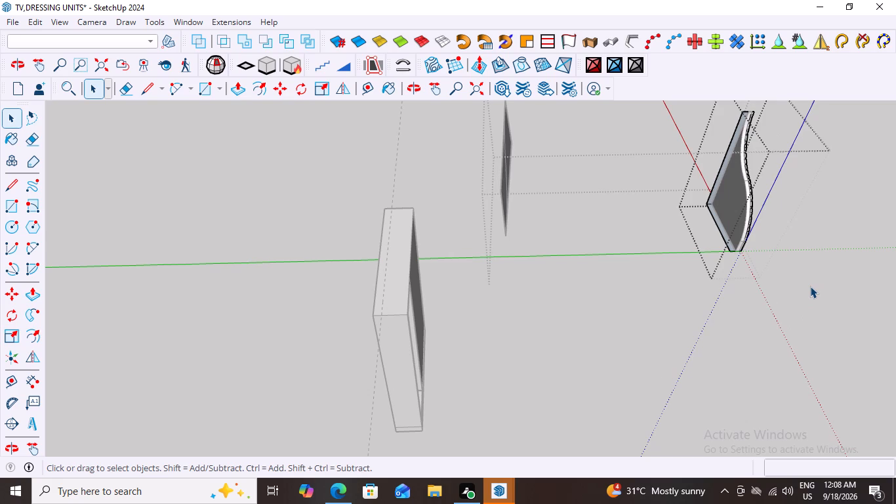
key("ctrl+z")
key("ctrl+z")
key("ctrl+z")
key("ctrl+z")
Move the slatted S-curve piece 10' 2" onto the flat back panel, matching their bottom corners on the straight side.
middle_click_drag(736, 291, 667, 299)
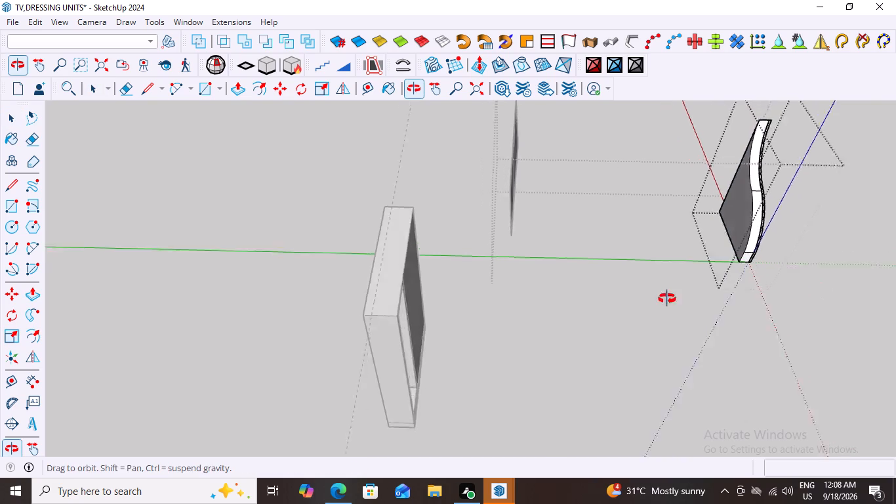
middle_click_drag(667, 299, 548, 251)
scroll(580, 304, "down", 9)
middle_click_drag(767, 385, 661, 334)
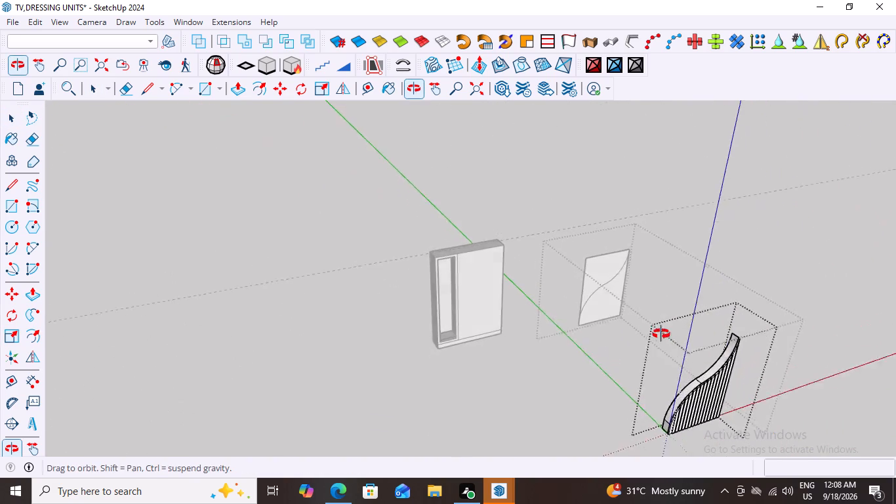
middle_click_drag(661, 334, 634, 280)
key("space")
left_click(716, 257)
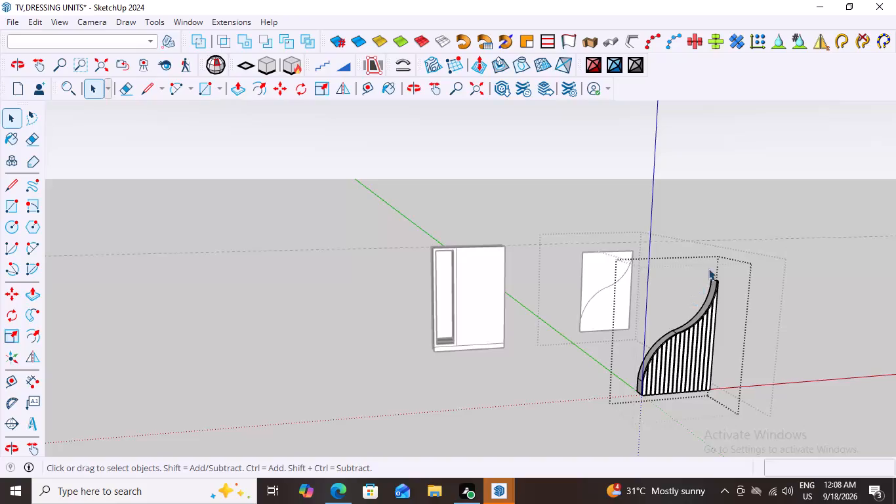
middle_click_drag(784, 422, 661, 394)
scroll(582, 406, "up", 2)
scroll(632, 371, "up", 2)
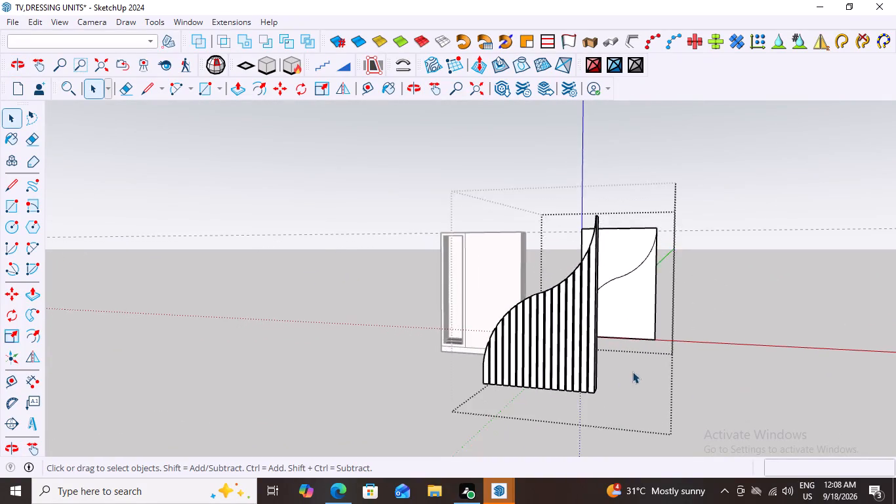
middle_click_drag(633, 381, 554, 390)
scroll(457, 421, "up", 5)
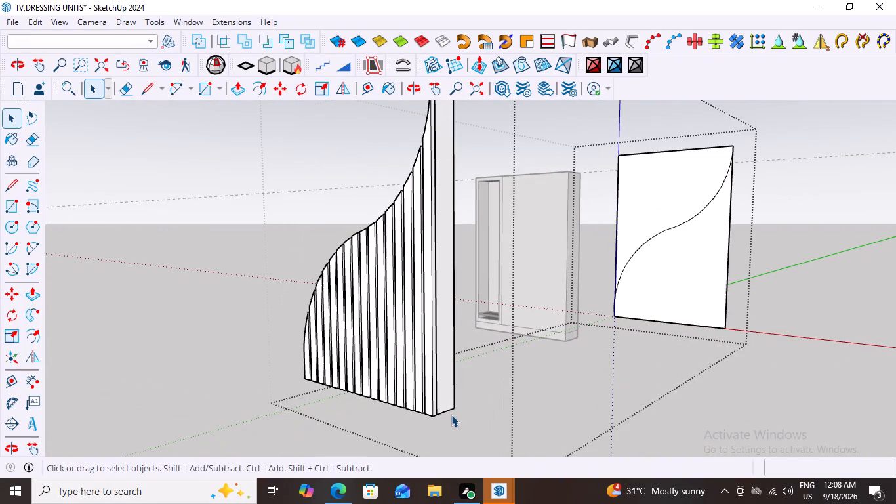
key("m")
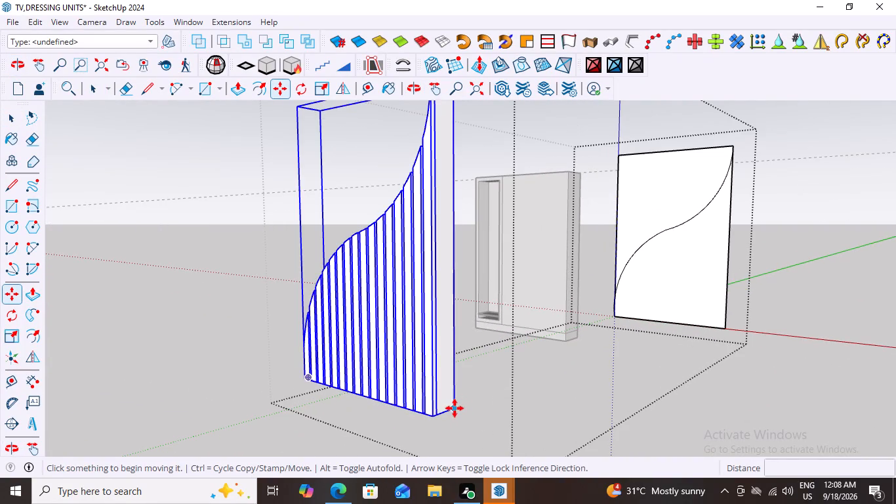
left_click(455, 408)
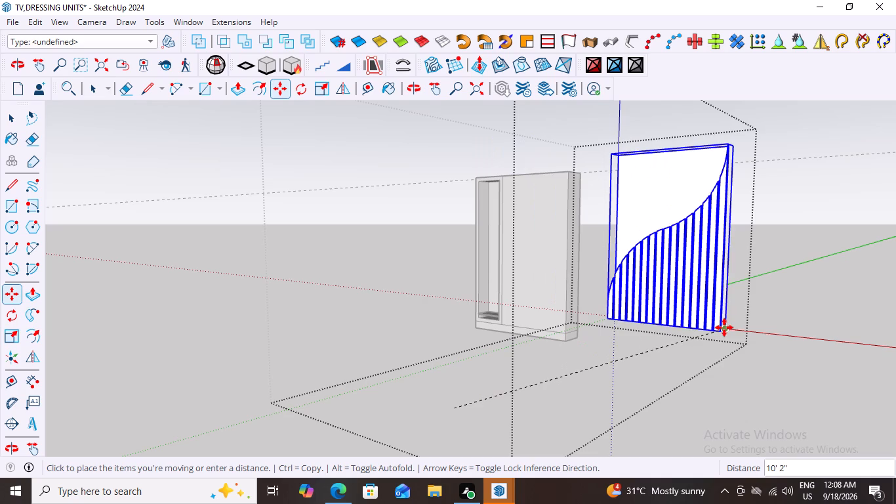
middle_click_drag(724, 327, 601, 341)
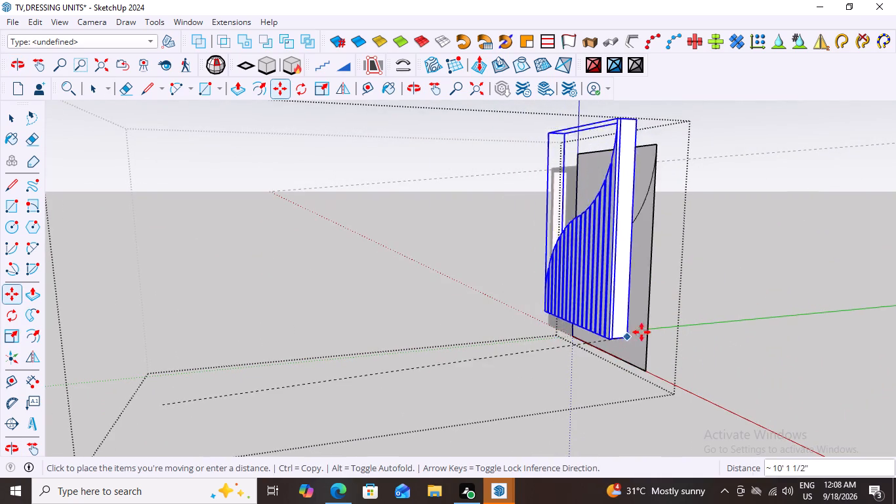
left_click(645, 368)
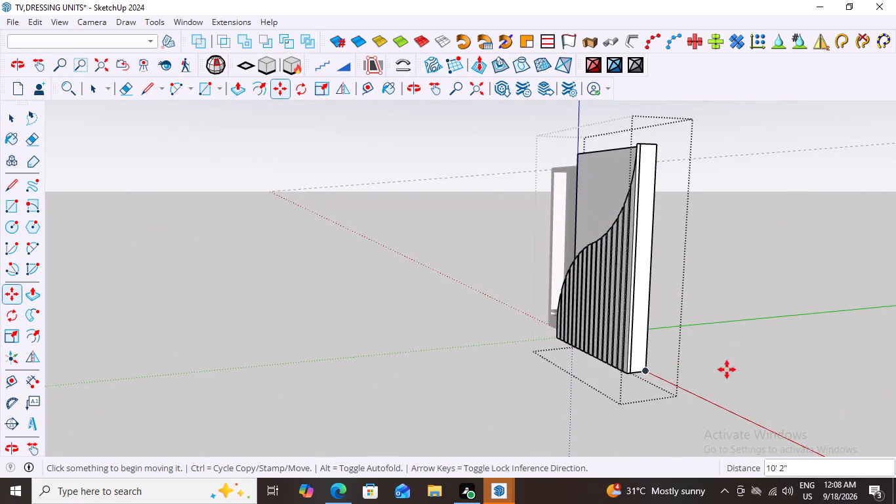
key("space")
left_click(743, 278)
Open the back panel's group and pull its face above the S-curve forward about 11".
middle_click_drag(470, 409, 803, 426)
scroll(676, 287, "up", 3)
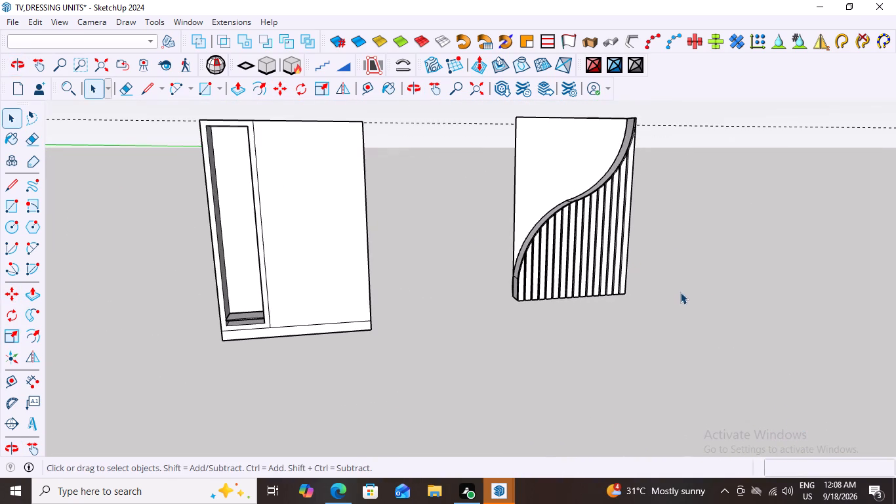
triple_click(588, 161)
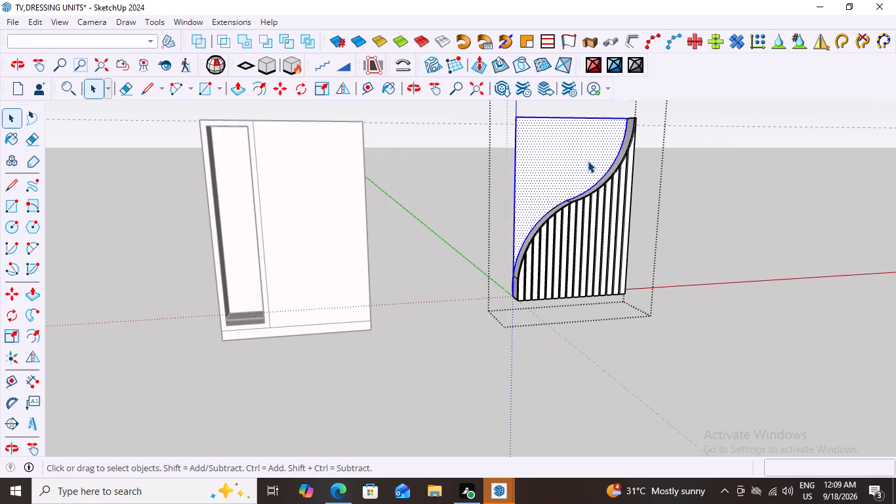
key("p")
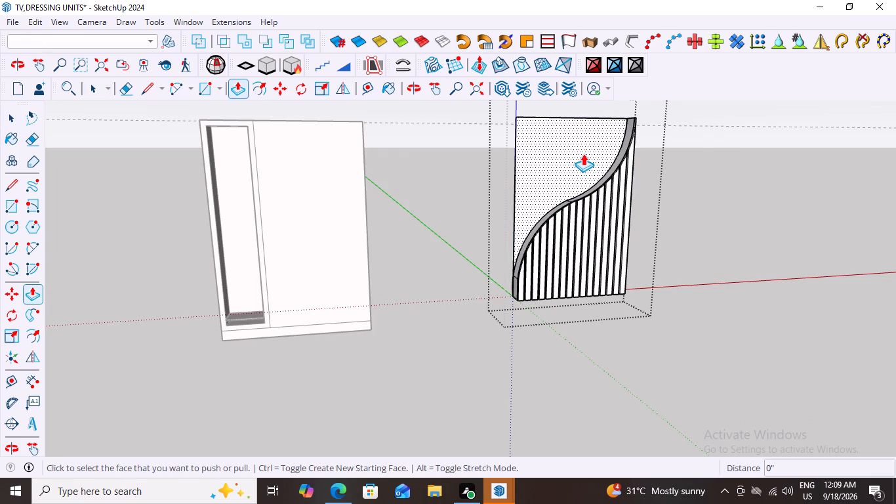
left_click(583, 154)
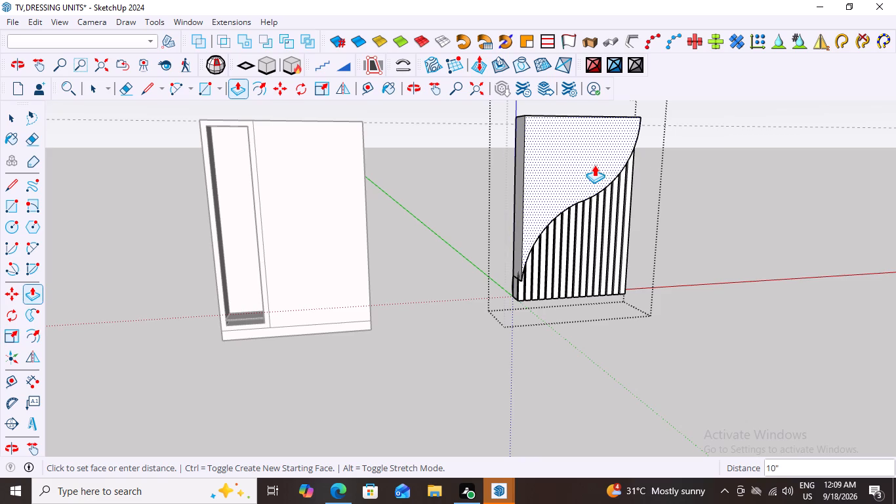
middle_click_drag(593, 165, 532, 85)
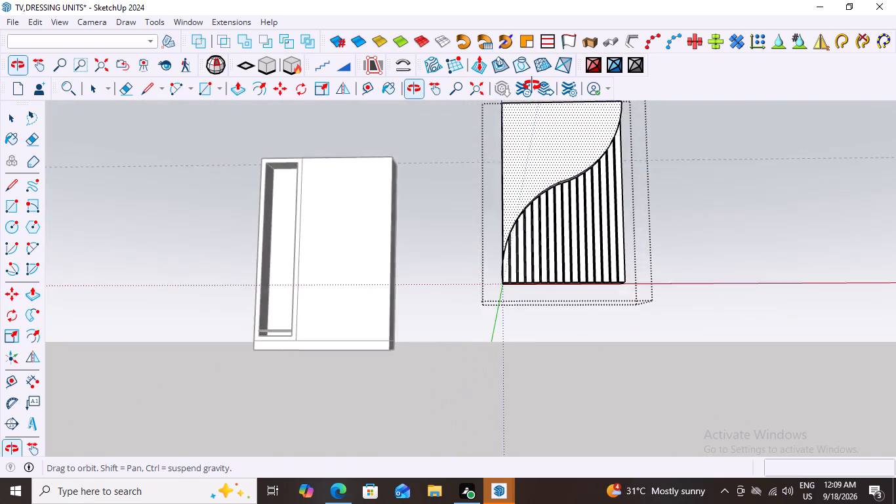
middle_click_drag(532, 85, 451, 119)
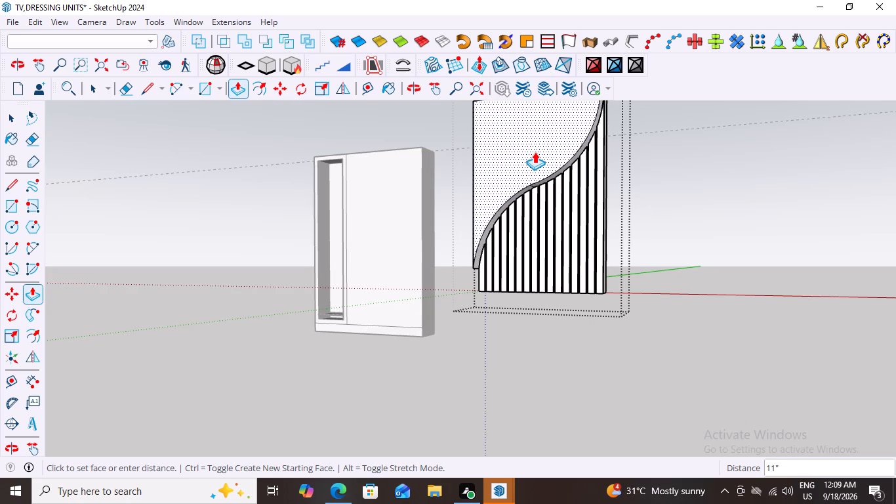
left_click(535, 152)
key("space")
left_click(682, 169)
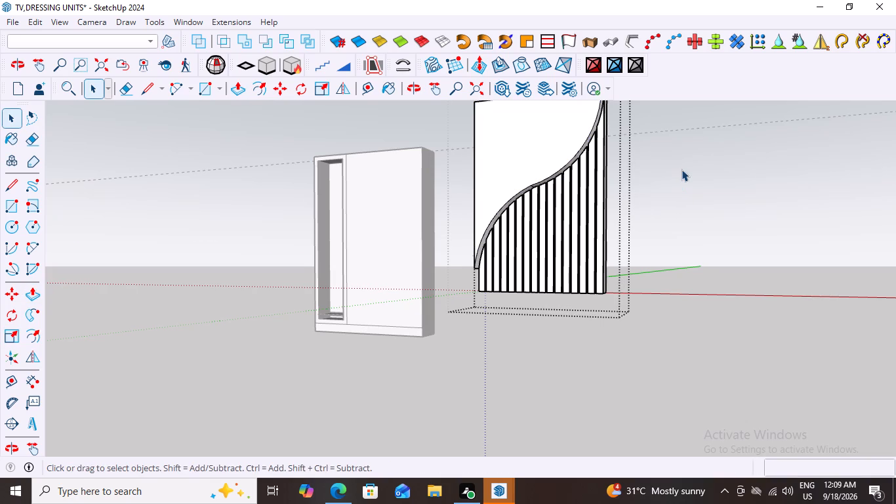
middle_click_drag(592, 230, 785, 253)
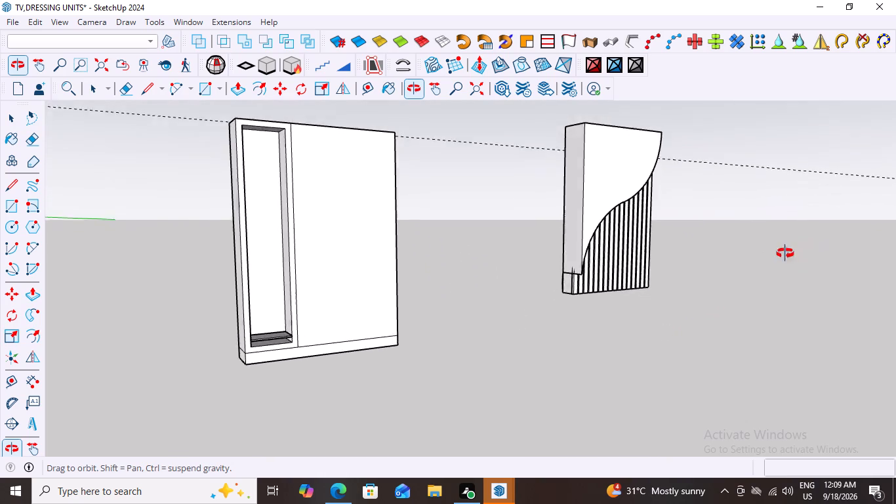
middle_click_drag(785, 253, 542, 245)
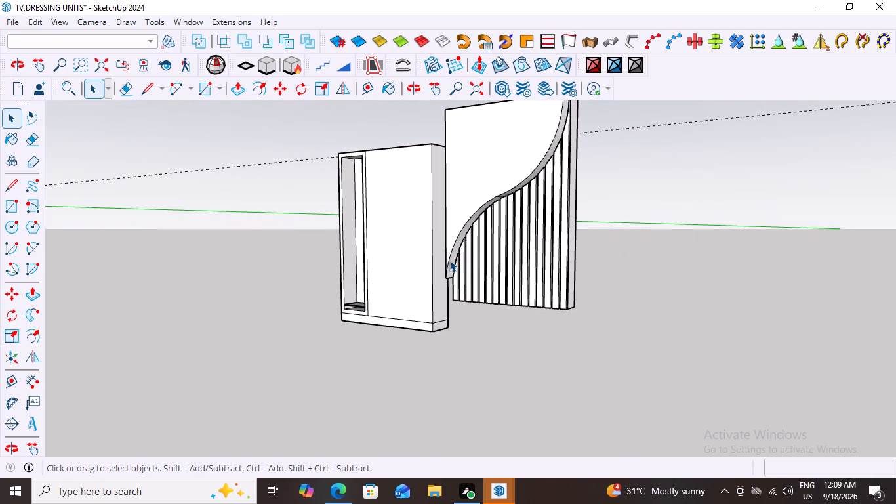
Open the back panel's group and push its front face above the S-curve back 9".
middle_click_drag(450, 260, 895, 312)
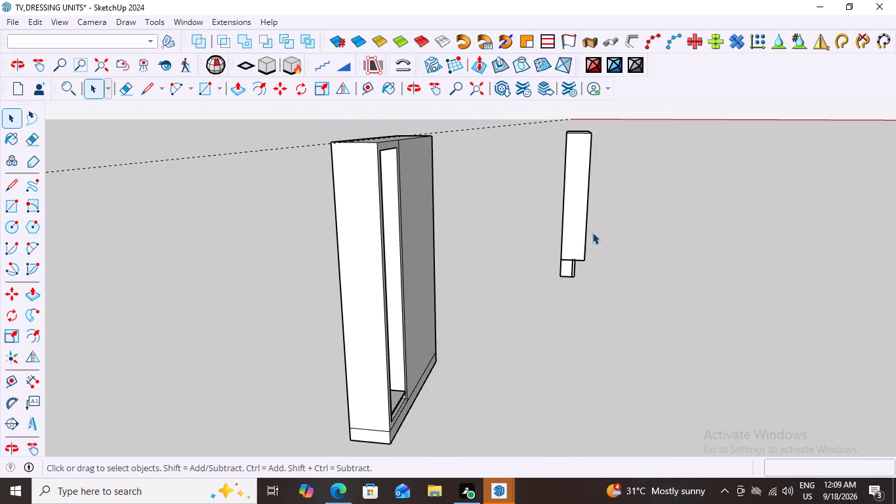
middle_click_drag(630, 238, 411, 230)
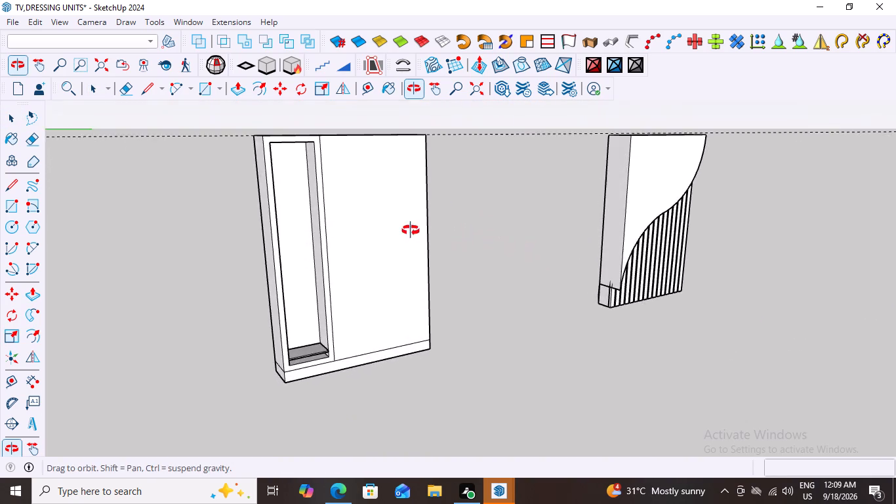
middle_click_drag(411, 230, 389, 230)
scroll(675, 240, "down", 3)
middle_click_drag(648, 280, 548, 266)
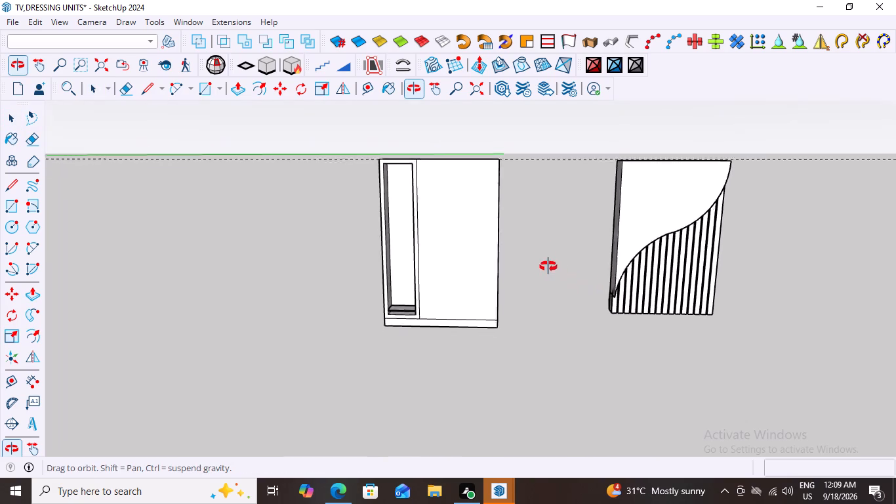
middle_click_drag(548, 266, 539, 238)
double_click(634, 204)
double_click(643, 194)
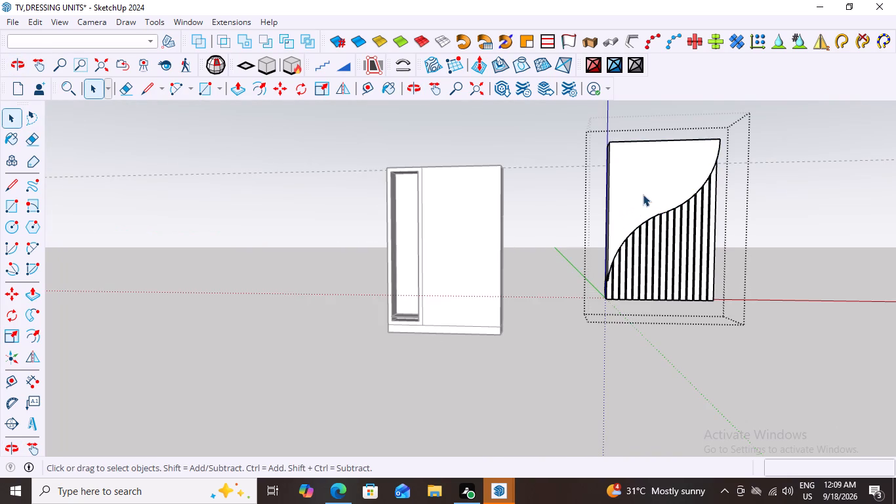
double_click(641, 194)
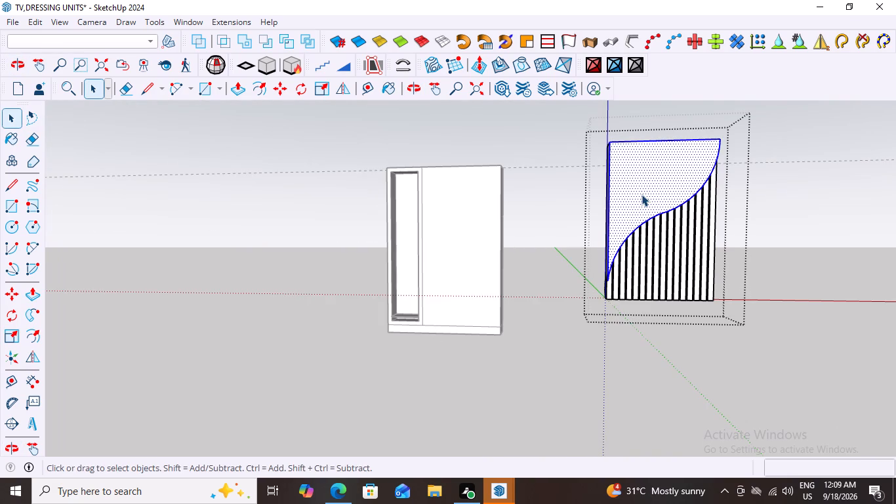
double_click(641, 194)
left_click(819, 85)
left_click(792, 117)
left_click(678, 167)
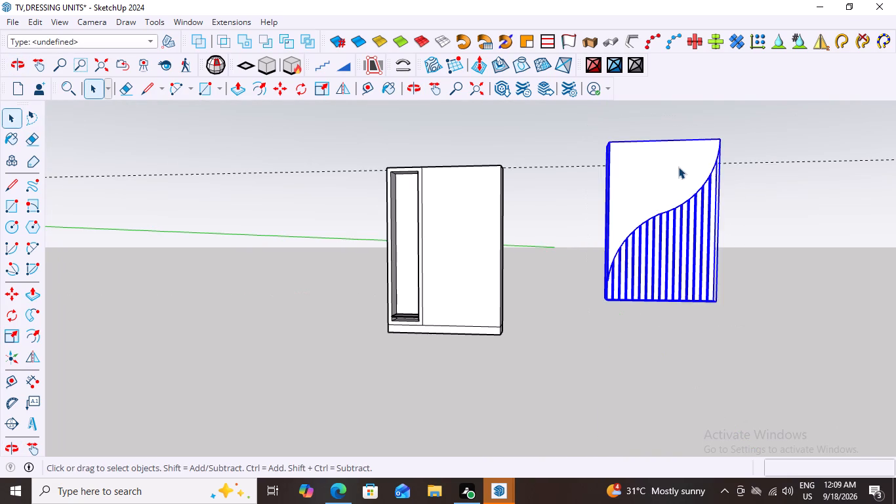
double_click(678, 167)
key("p")
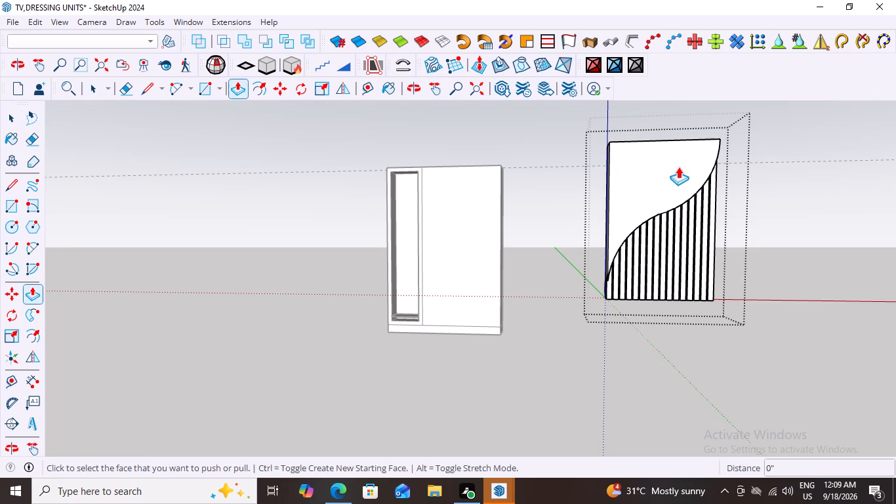
left_click(678, 167)
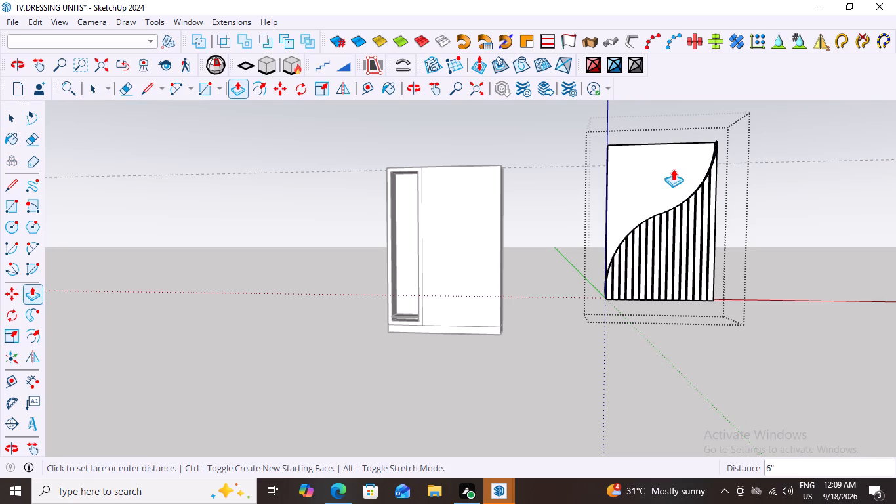
left_click(672, 169)
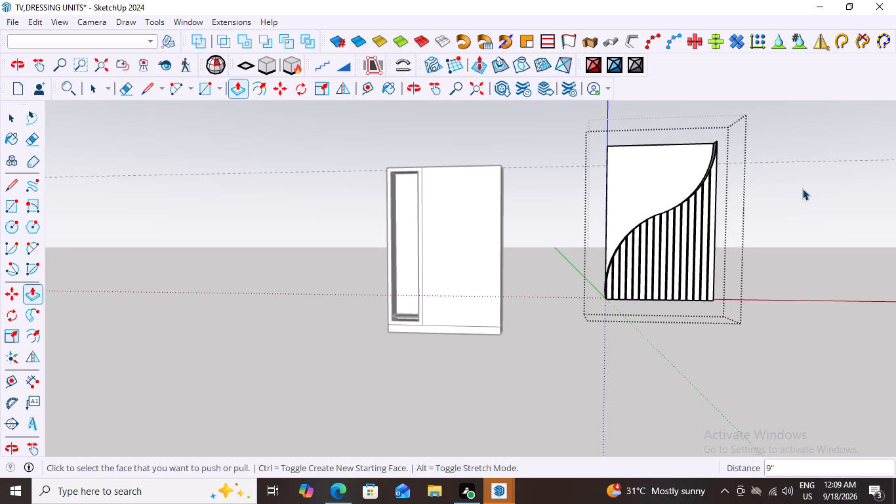
key("space")
left_click(798, 188)
Reopen the back panel's group and pull its front face above the S-curve forward 2".
middle_click_drag(764, 201, 842, 222)
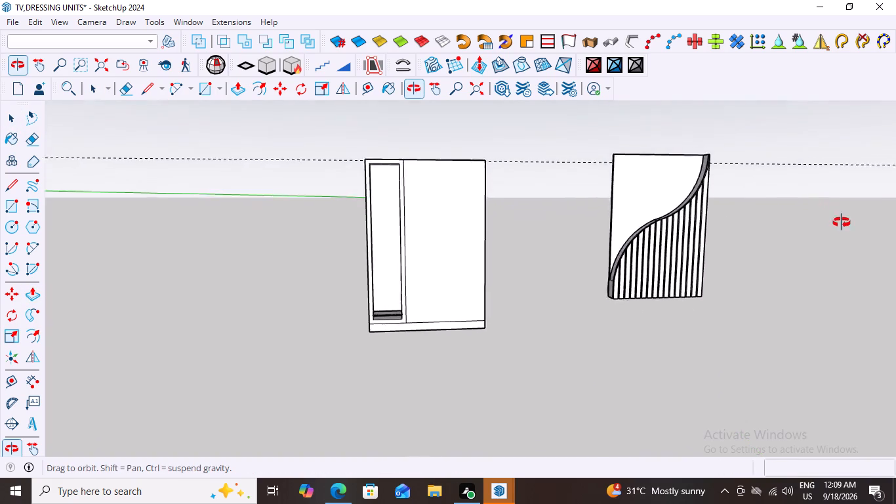
middle_click_drag(842, 222, 881, 214)
middle_click_drag(640, 220, 800, 216)
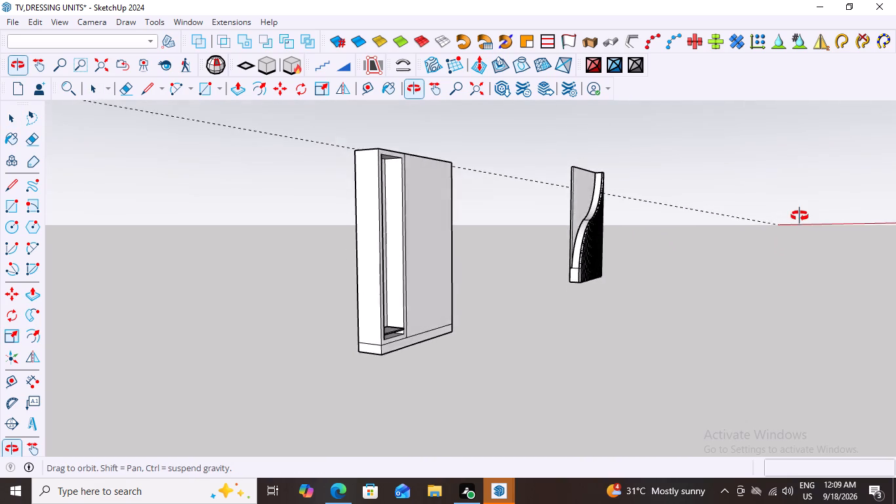
middle_click_drag(800, 216, 747, 235)
scroll(575, 250, "up", 9)
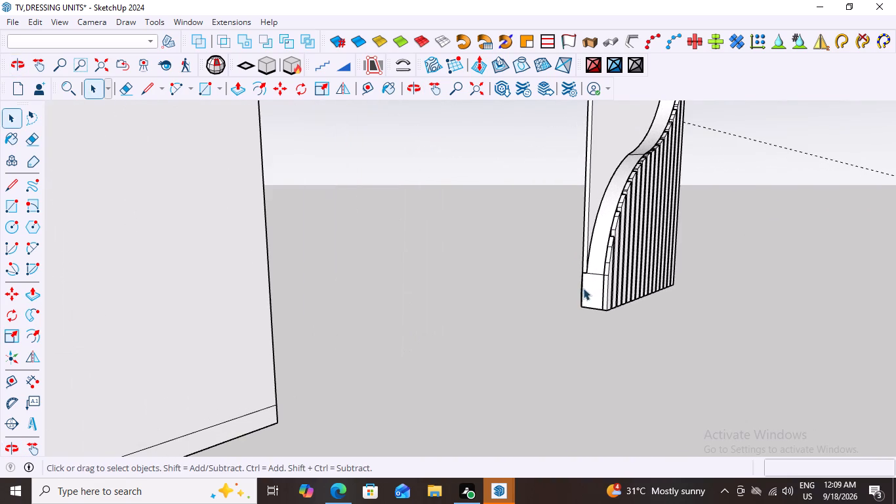
left_click(594, 183)
left_click(594, 183)
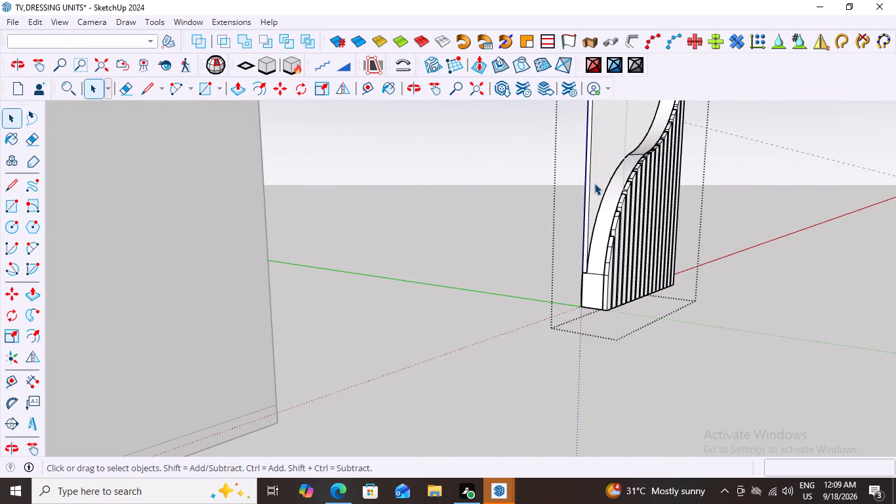
left_click(594, 183)
left_click(594, 183)
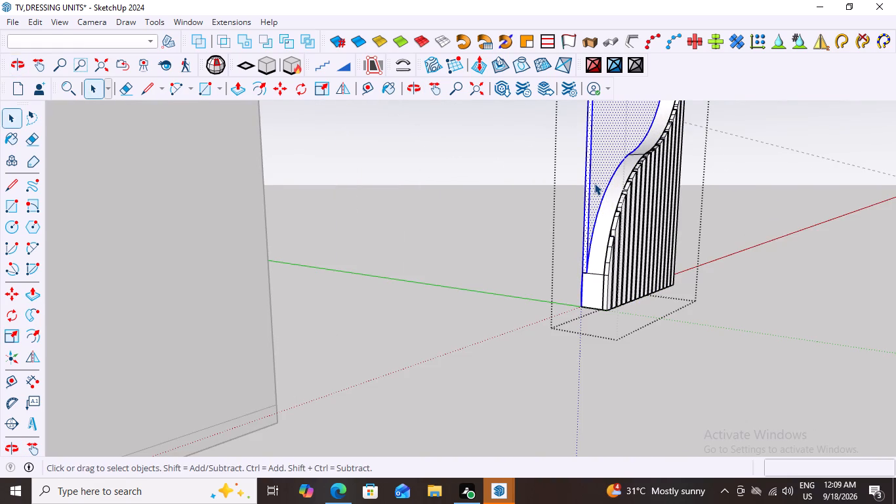
key("p")
left_click(597, 181)
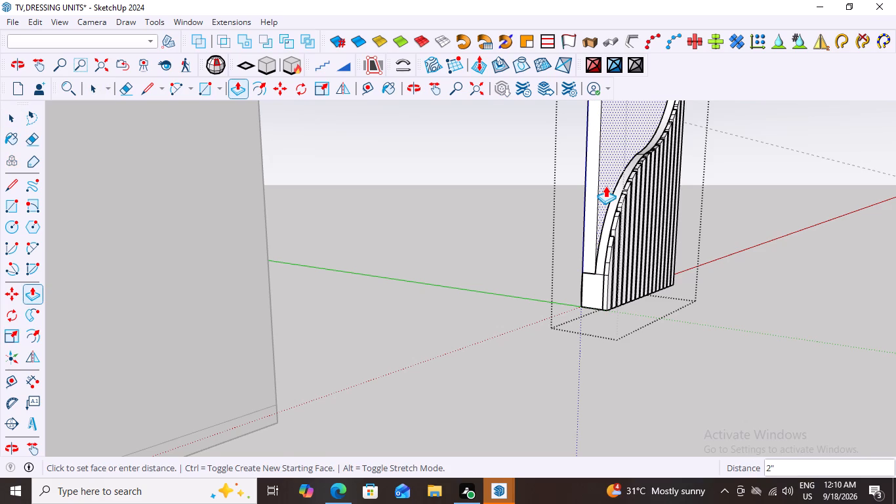
left_click(605, 186)
key("space")
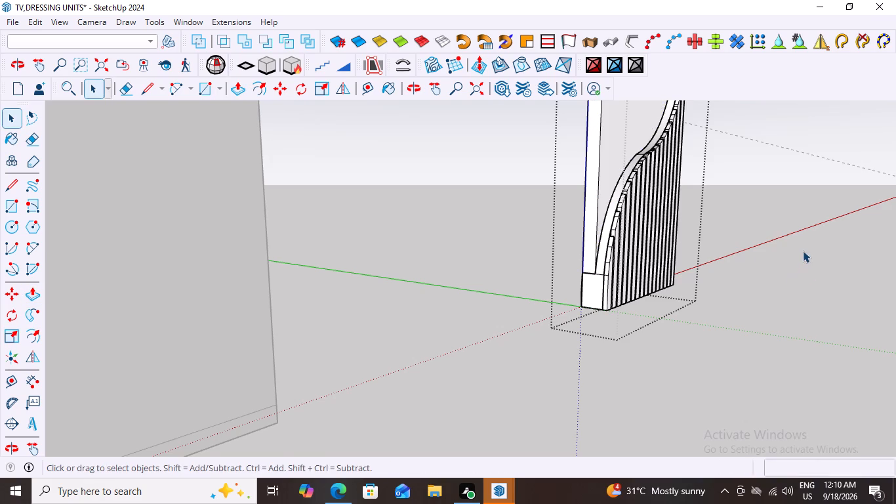
left_click(803, 251)
Examine the depth of the upper face against the slatted S-curve piece from the front and sides.
middle_click_drag(775, 259, 539, 313)
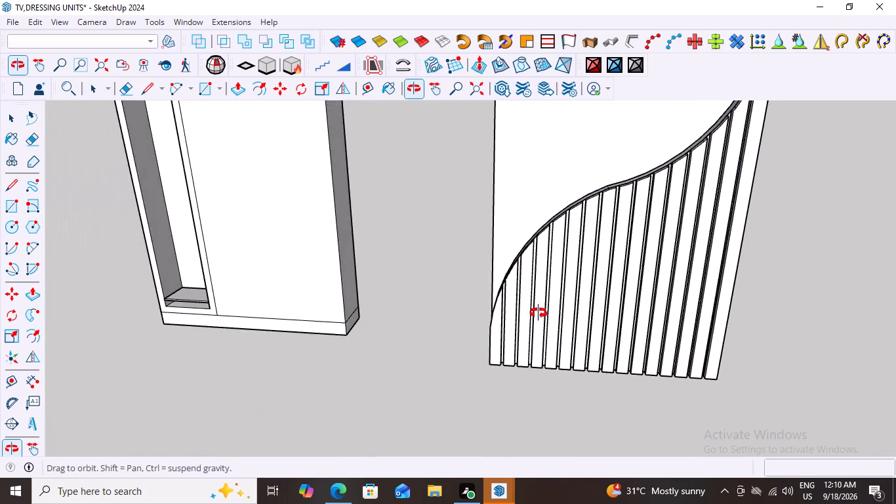
middle_click_drag(539, 313, 586, 315)
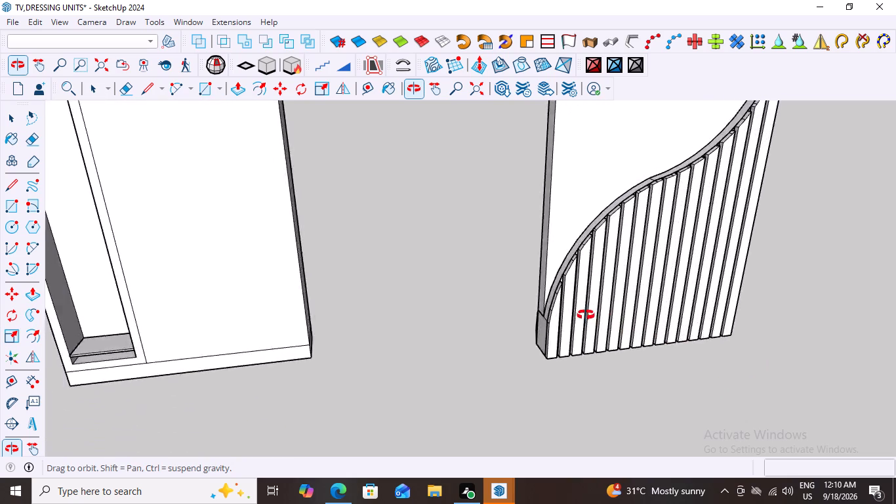
middle_click_drag(586, 315, 579, 317)
scroll(580, 316, "down", 13)
middle_click_drag(752, 300, 658, 195)
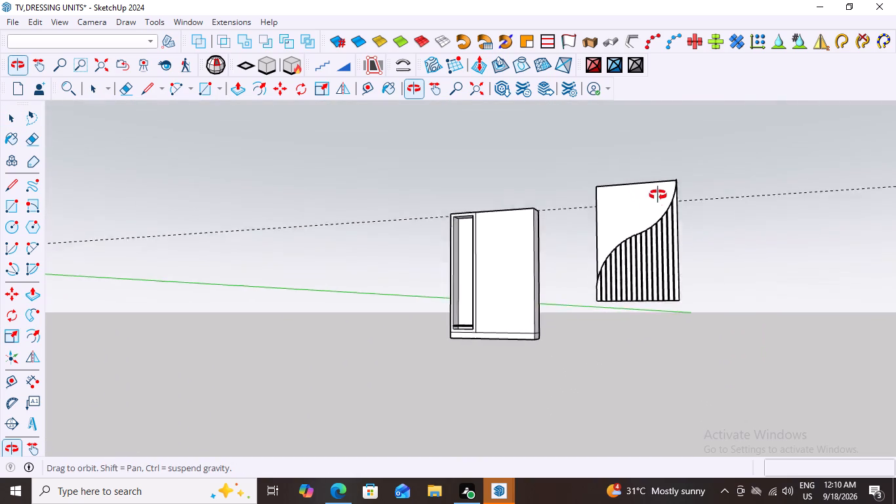
middle_click_drag(658, 195, 692, 314)
scroll(641, 345, "up", 6)
middle_click_drag(687, 318, 605, 297)
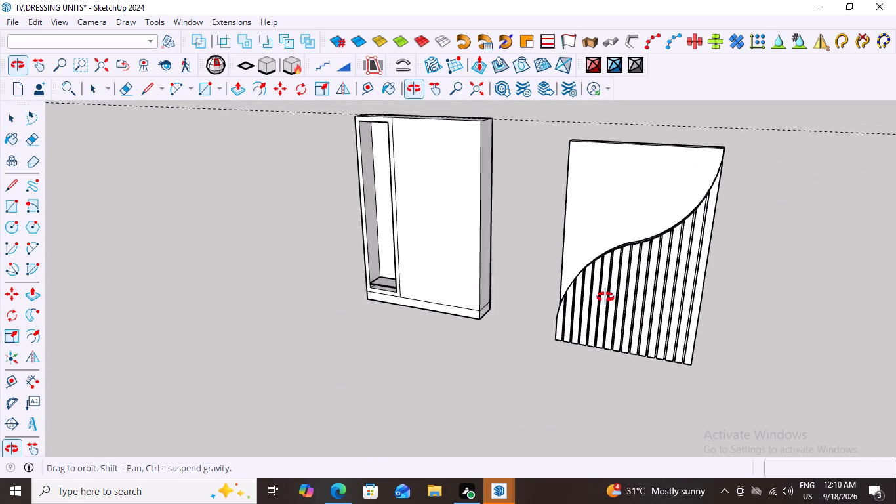
middle_click_drag(605, 297, 584, 282)
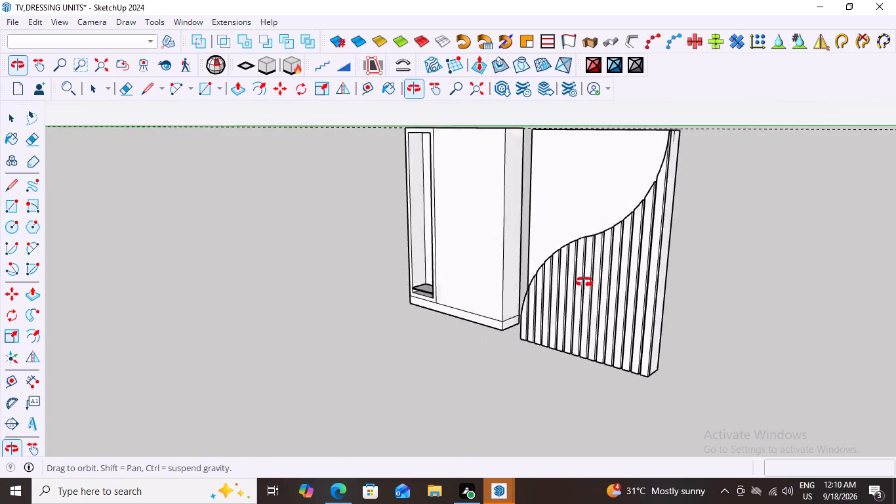
middle_click_drag(584, 282, 754, 274)
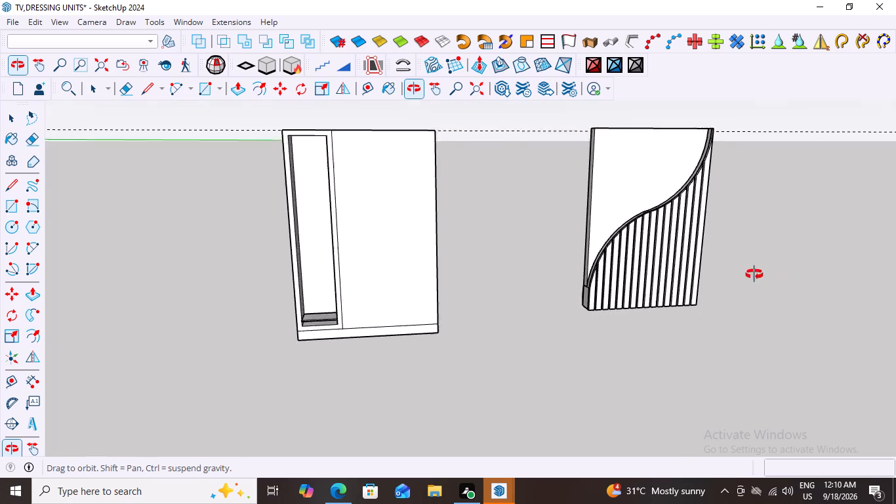
middle_click_drag(754, 274, 656, 258)
scroll(652, 278, "down", 8)
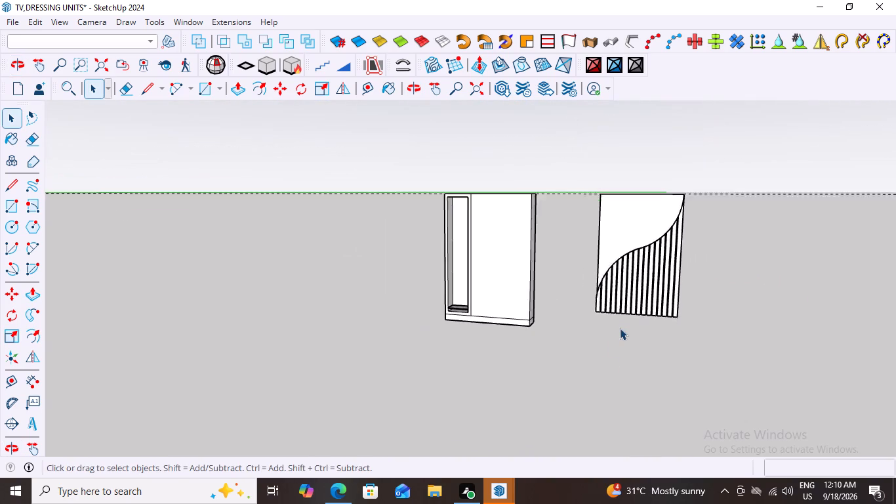
scroll(620, 328, "down", 2)
middle_click_drag(743, 332, 644, 333)
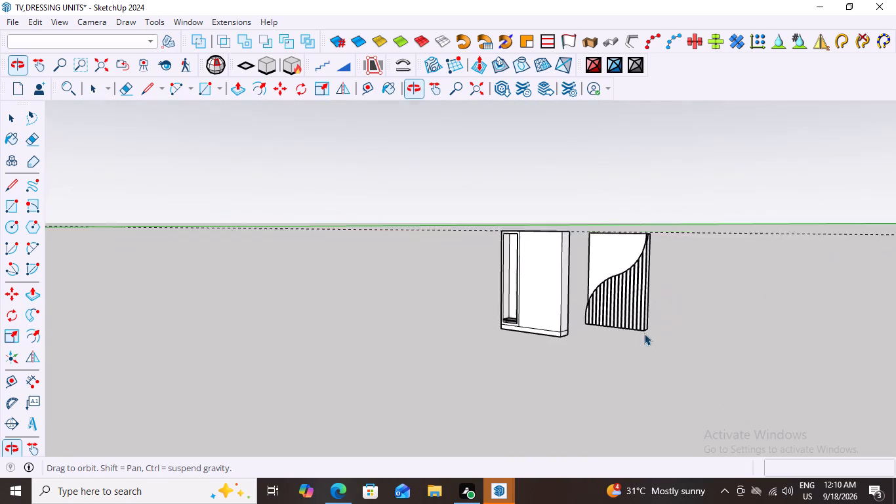
middle_click_drag(644, 333, 648, 332)
Open the back panel's group from behind and pull its recessed rear face above the S-curve out 3", flush with the back.
scroll(640, 336, "up", 3)
middle_click(638, 337)
scroll(630, 333, "up", 8)
middle_click_drag(666, 331, 518, 354)
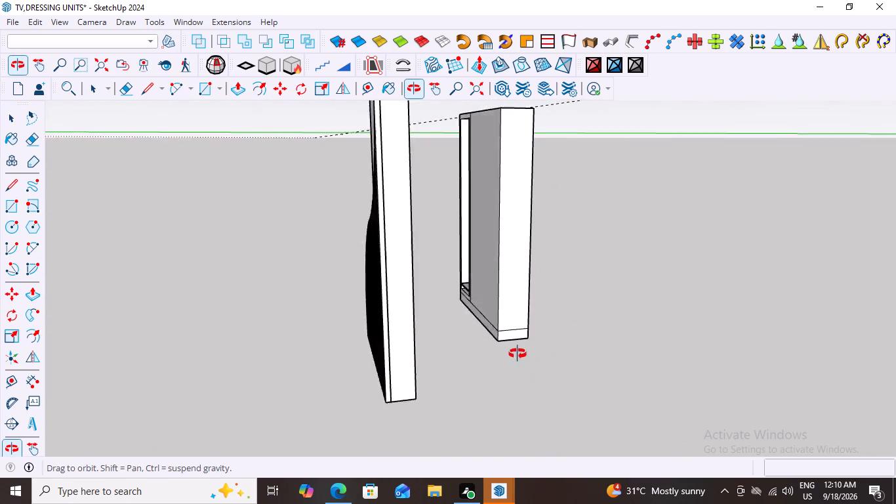
middle_click_drag(518, 354, 318, 350)
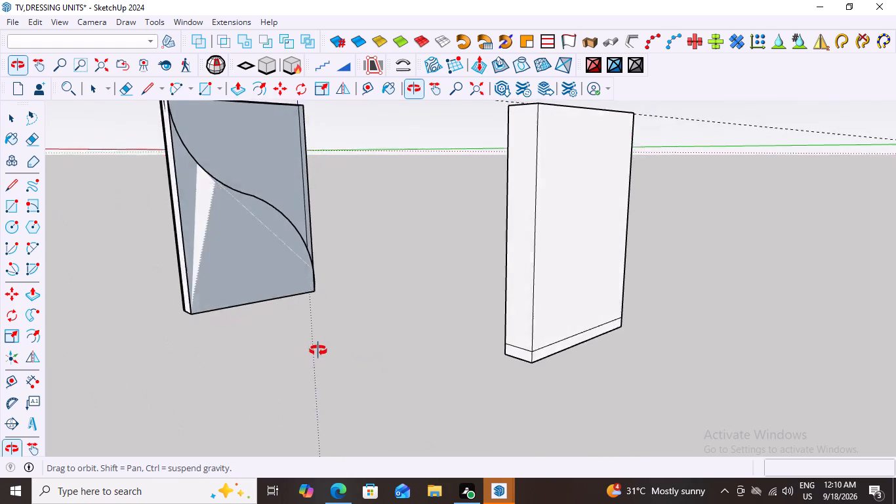
middle_click_drag(318, 350, 448, 373)
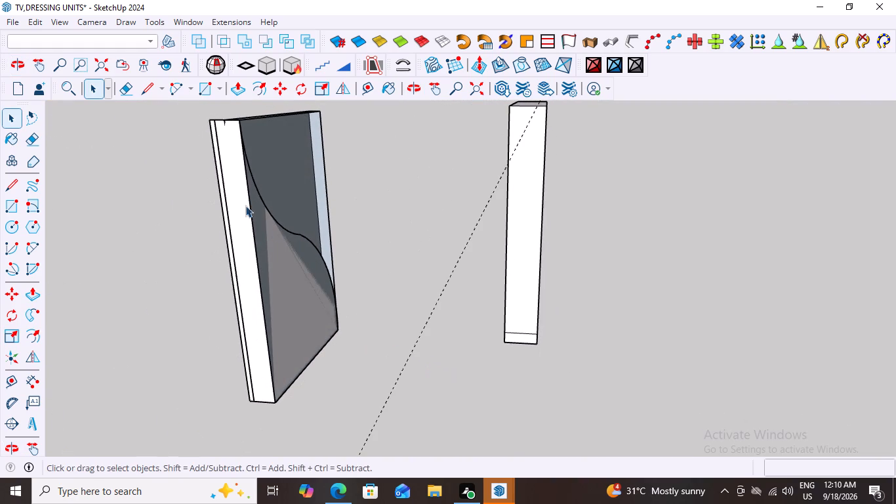
triple_click(298, 181)
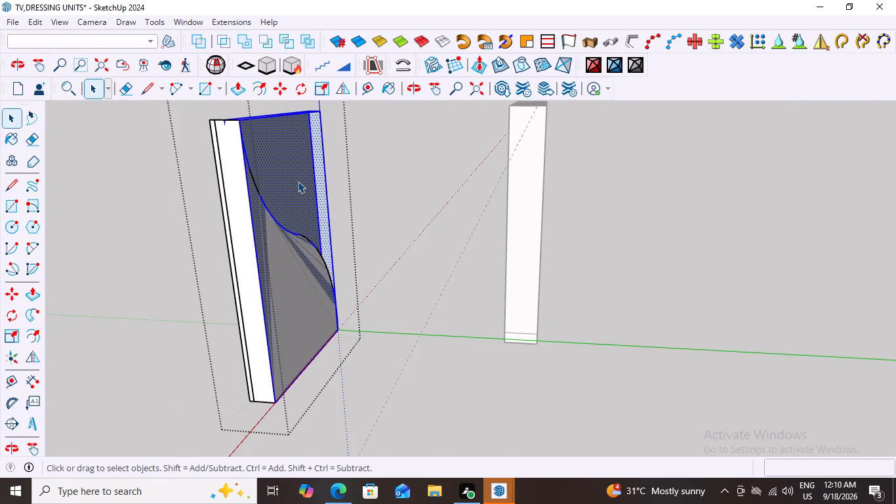
key("p")
left_click(298, 181)
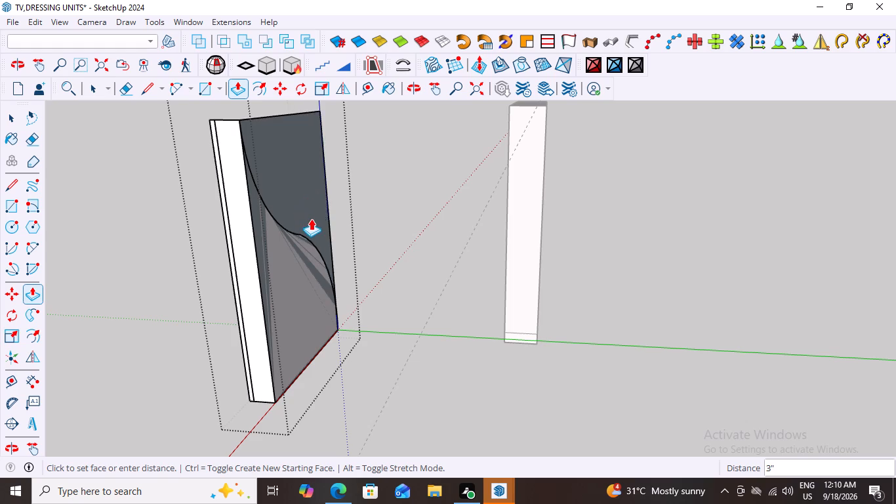
left_click(309, 249)
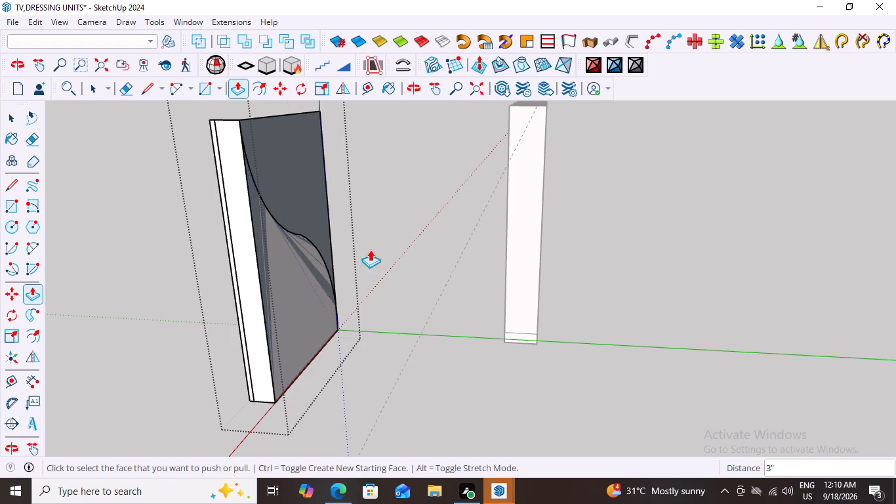
key("space")
left_click(414, 213)
Open the back panel's group, copy its face above the S-curve and paste the copy in place.
middle_click_drag(357, 248, 628, 296)
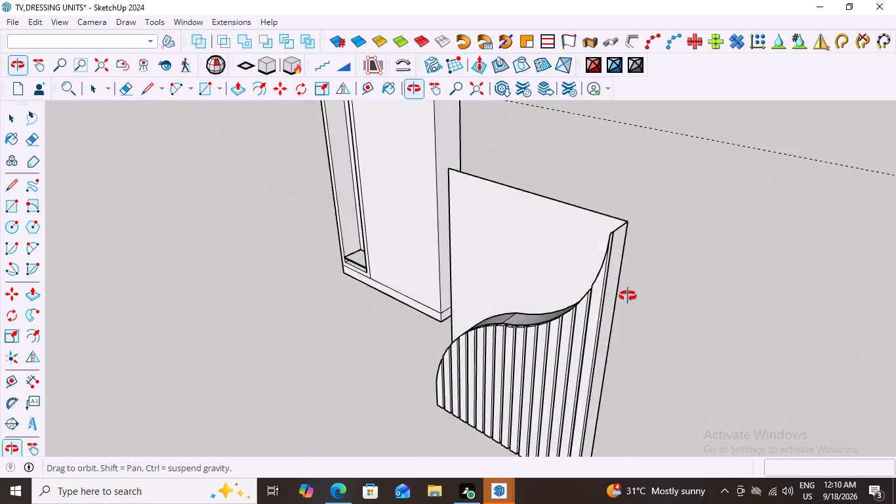
middle_click_drag(628, 296, 691, 264)
scroll(523, 288, "down", 8)
middle_click_drag(491, 332, 508, 338)
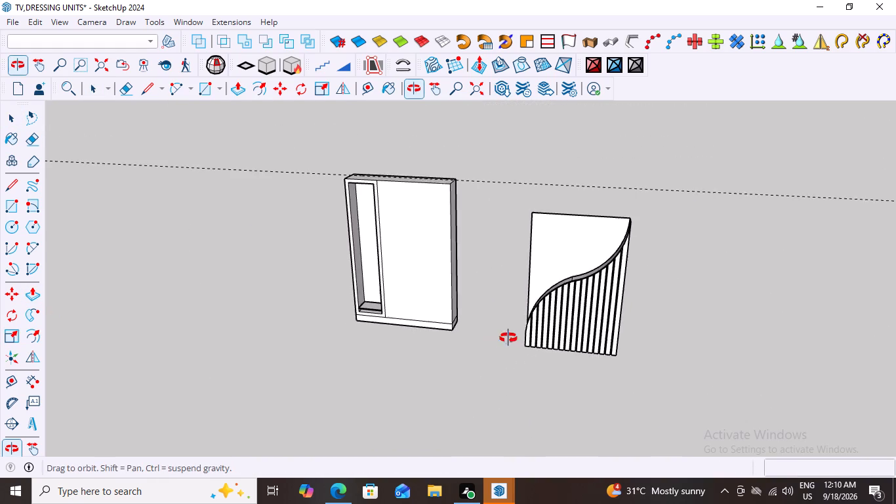
middle_click_drag(508, 338, 624, 335)
double_click(582, 233)
double_click(581, 230)
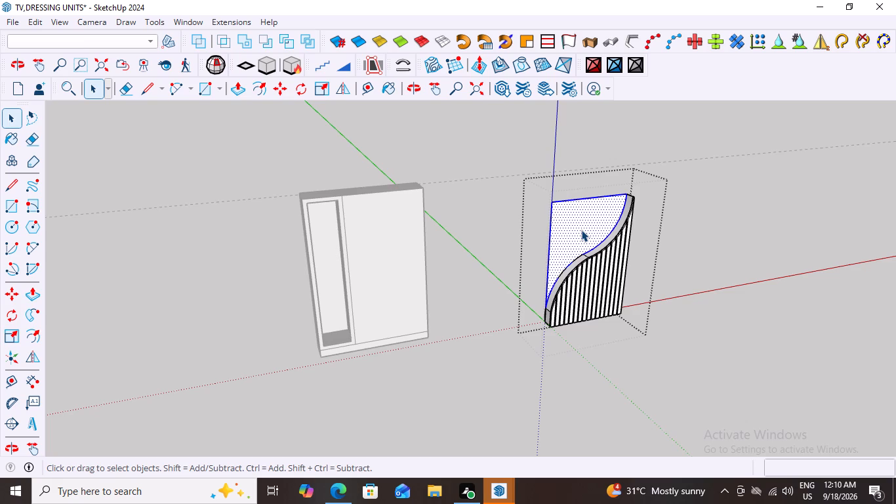
key("ctrl+c")
left_click(30, 19)
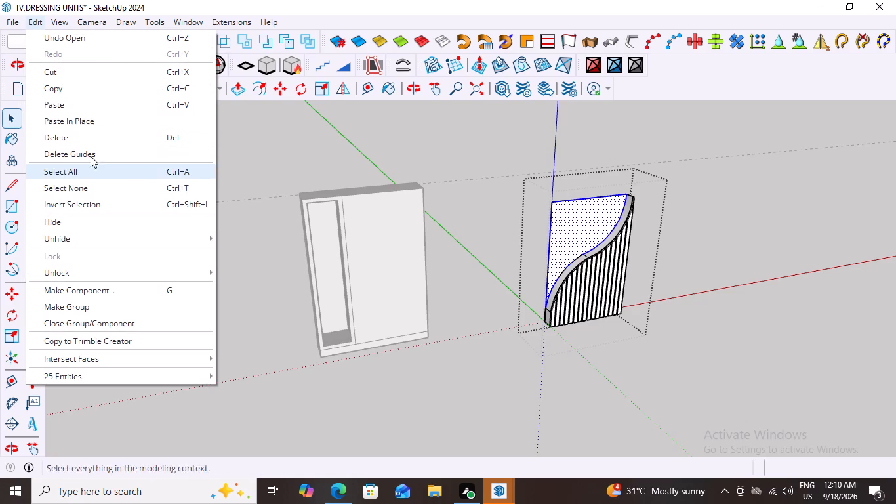
left_click(69, 121)
Pull the pasted face above the S-curve forward 4" and leave the group.
double_click(565, 236)
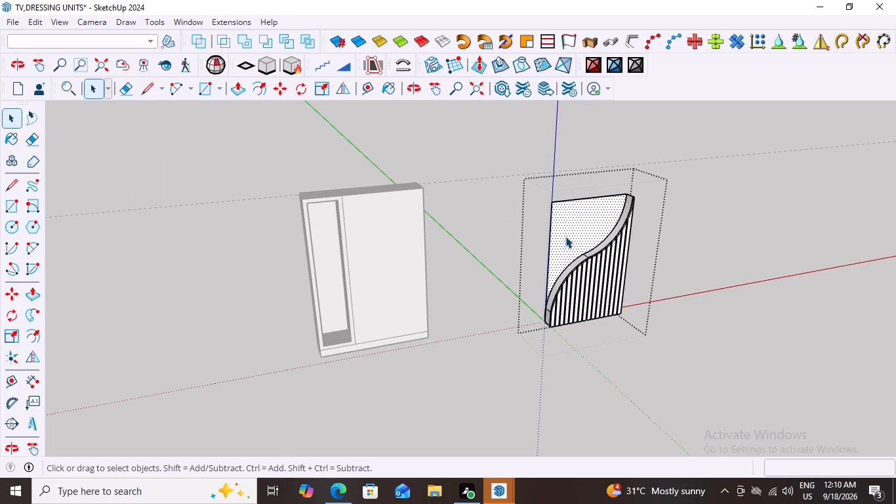
key("p")
left_click(567, 236)
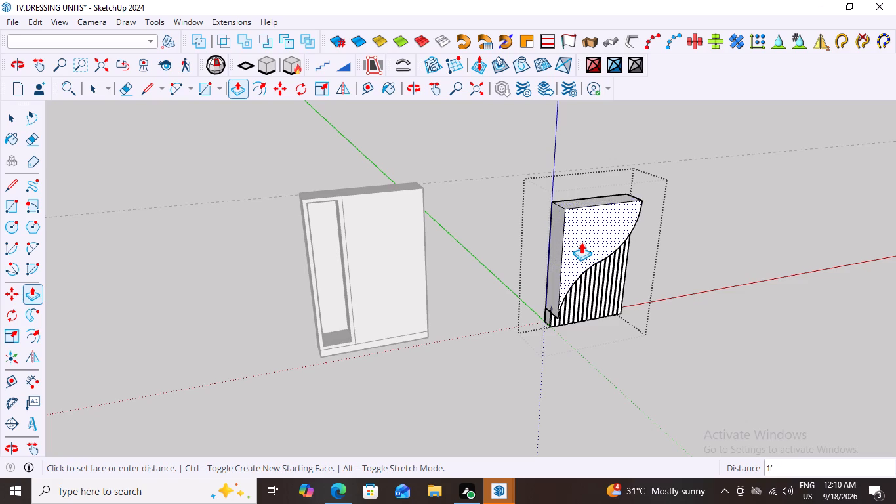
left_click(571, 238)
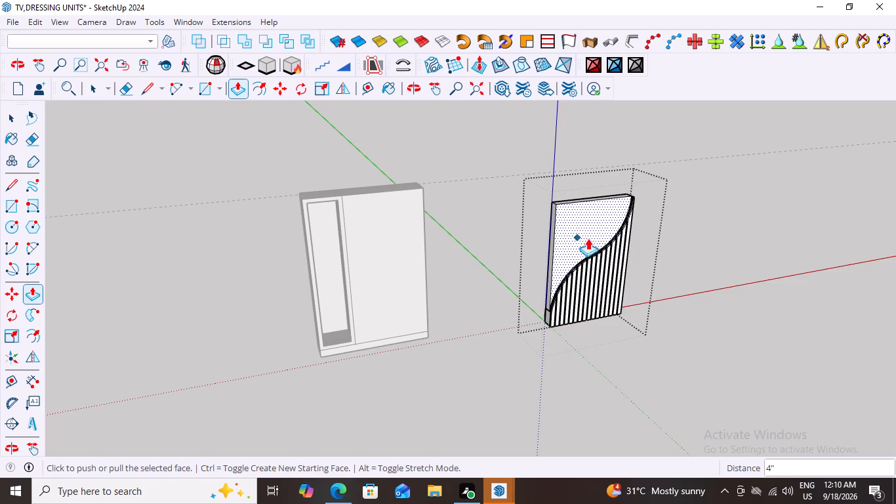
key("space")
left_click(667, 204)
Examine the thickened upper part against the slatted S-curve piece from the side, close up and the front.
middle_click_drag(658, 255, 377, 222)
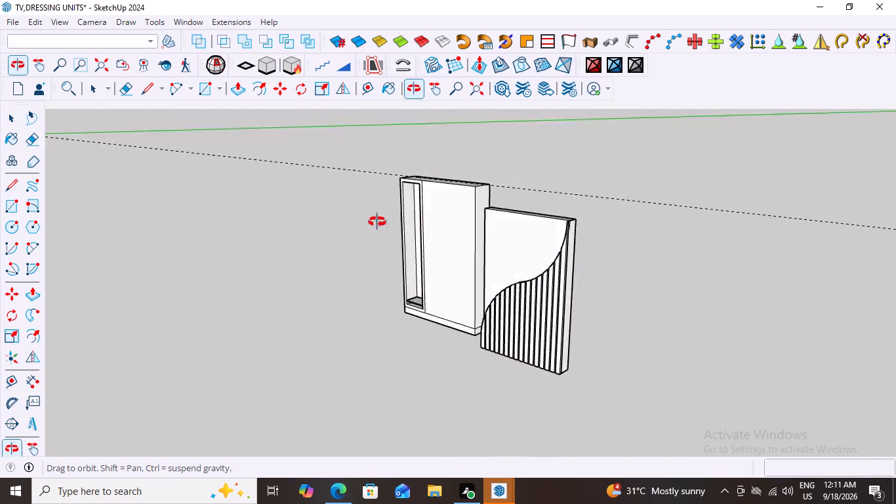
middle_click_drag(377, 222, 600, 299)
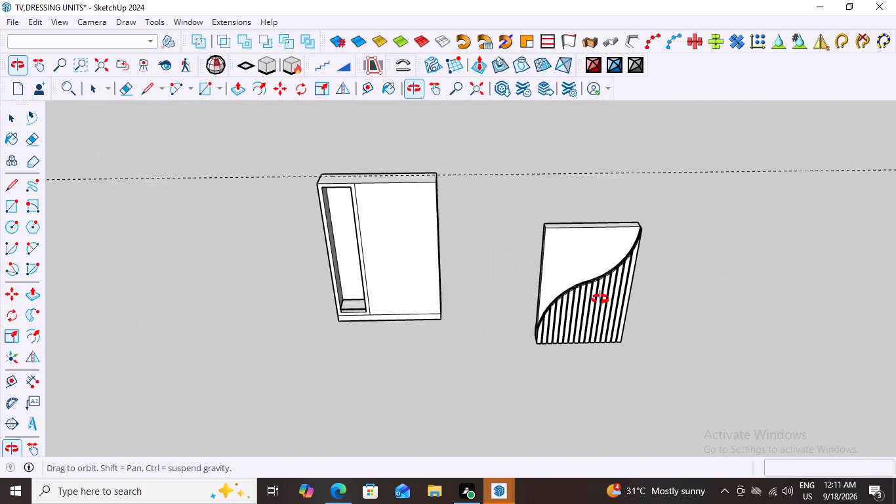
middle_click_drag(600, 299, 662, 278)
scroll(570, 298, "up", 10)
middle_click_drag(569, 287, 587, 297)
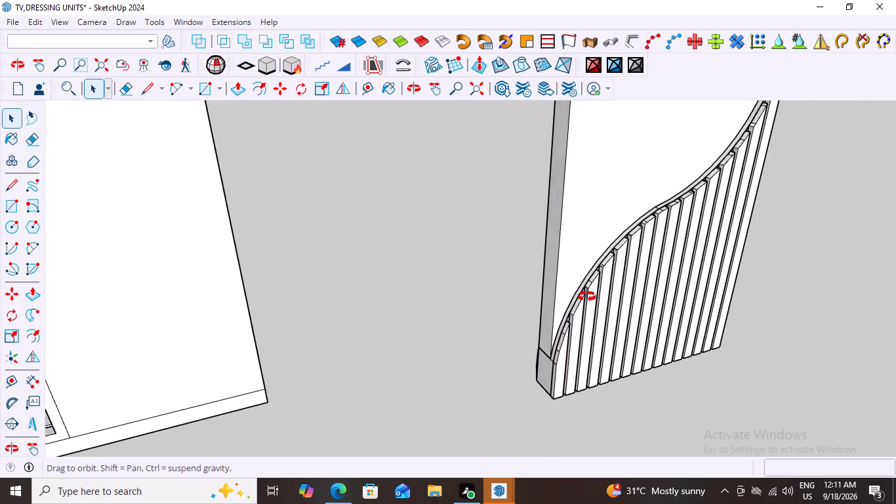
middle_click_drag(587, 297, 401, 276)
scroll(405, 276, "down", 8)
middle_click(529, 280)
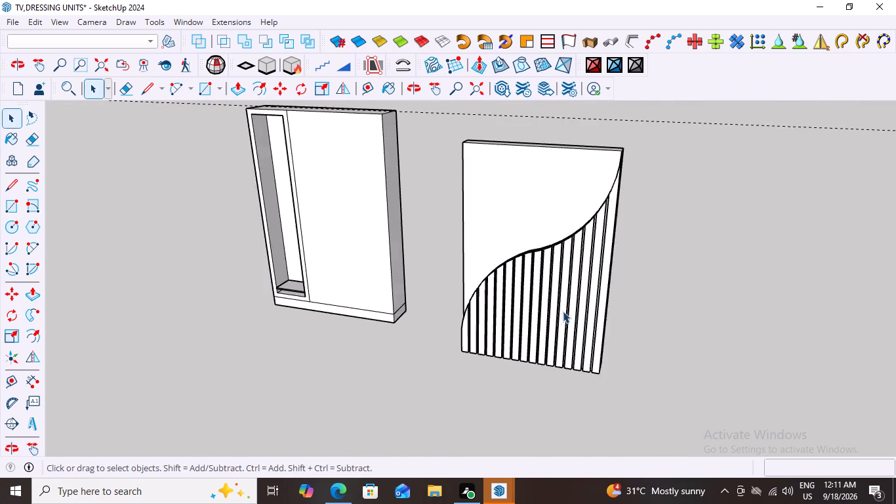
scroll(563, 311, "down", 7)
middle_click_drag(571, 285, 632, 190)
scroll(534, 231, "up", 4)
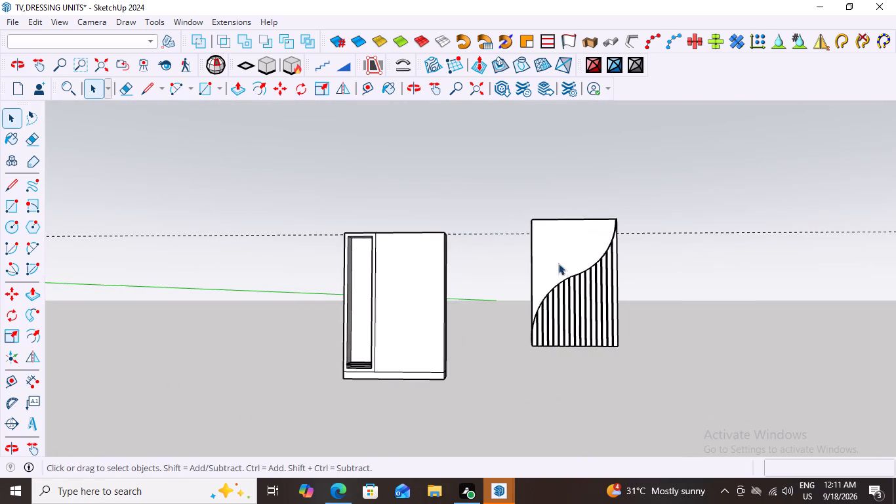
scroll(558, 263, "up", 7)
scroll(611, 293, "down", 8)
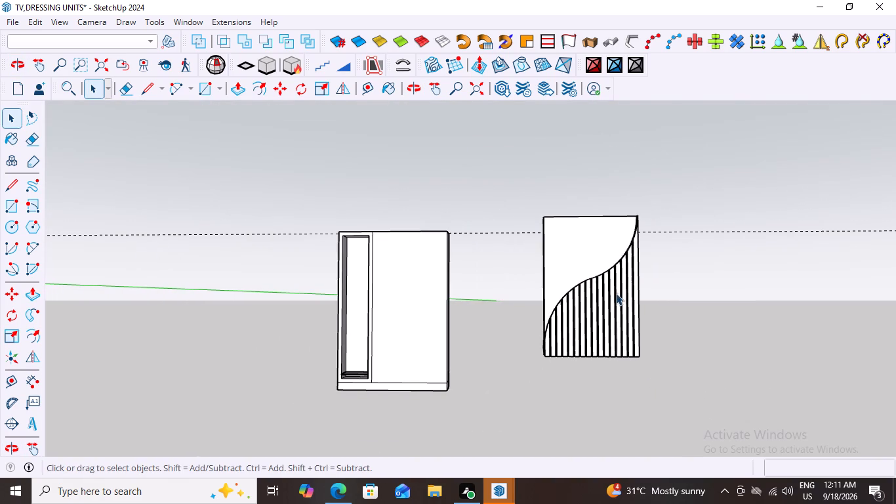
scroll(594, 342, "up", 2)
Open the S-curve unit's group, select the nested group with the slats and display the Materials browser.
left_click(604, 327)
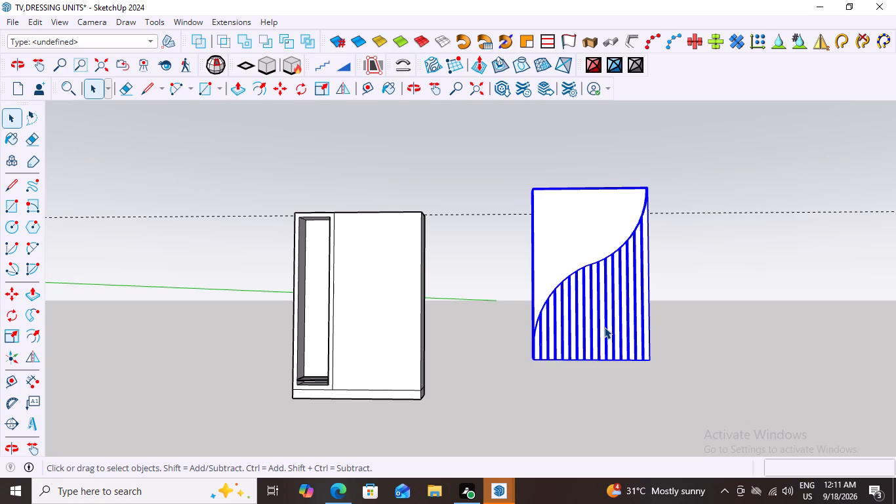
left_click(604, 327)
left_click(604, 327)
left_click(604, 327)
left_click(604, 327)
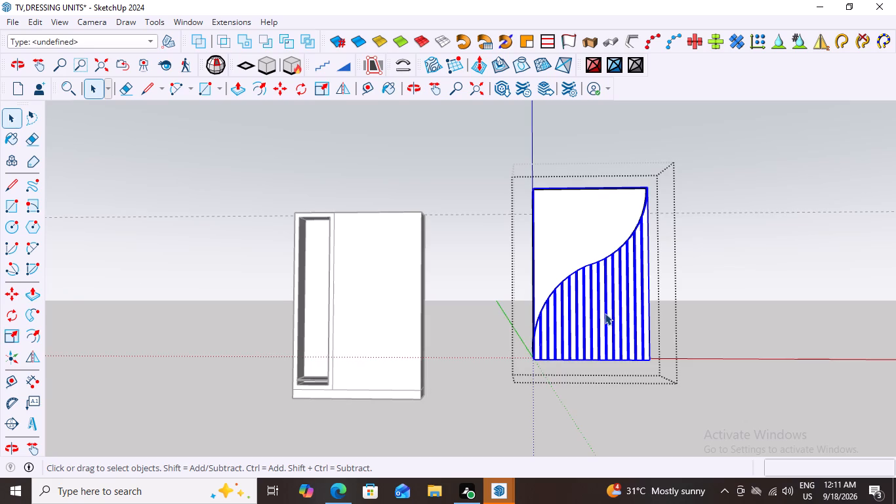
left_click(212, 18)
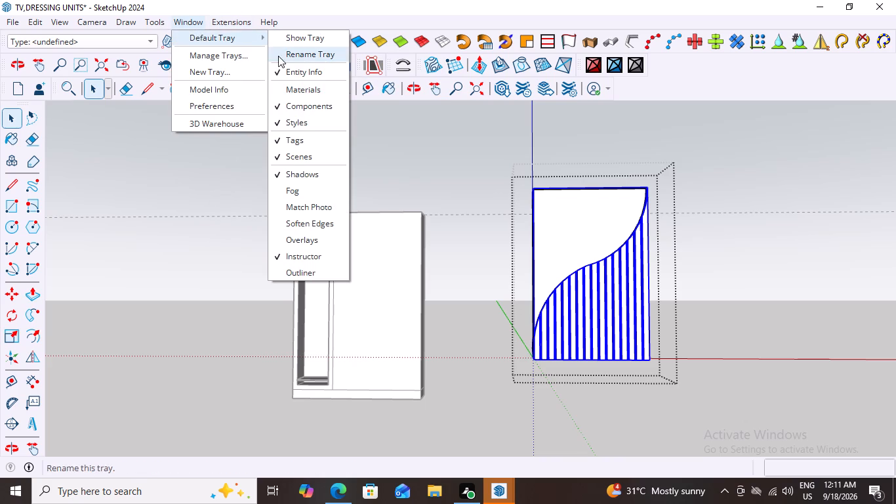
left_click(323, 91)
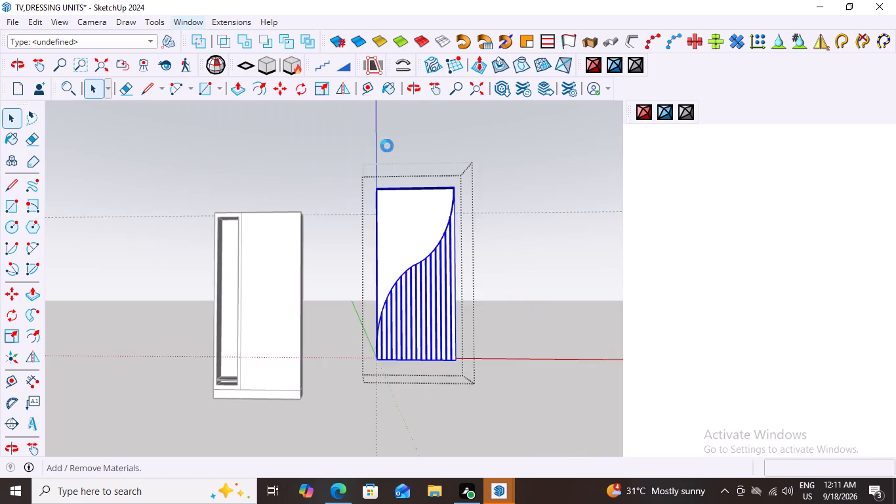
Look through the Wood material swatches for a finish for the slatted S-curve piece.
scroll(677, 323, "down", 8)
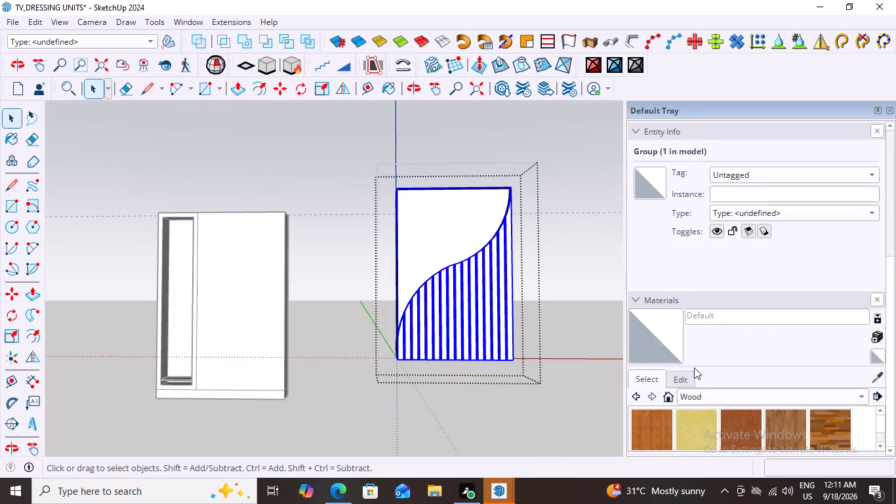
scroll(694, 367, "down", 10)
scroll(754, 419, "down", 2)
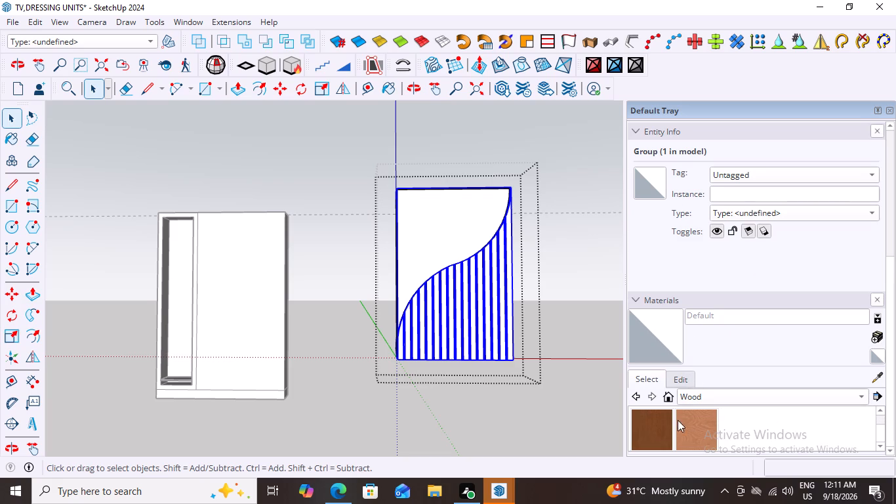
scroll(712, 409, "up", 4)
scroll(728, 402, "down", 4)
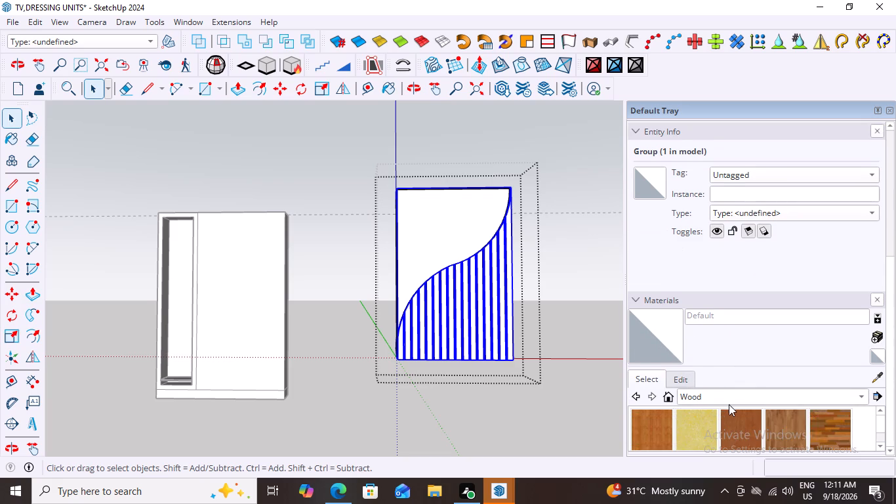
scroll(729, 409, "down", 3)
scroll(727, 408, "up", 4)
scroll(766, 324, "down", 9)
left_click_drag(895, 361, 893, 417)
left_click_drag(882, 421, 886, 438)
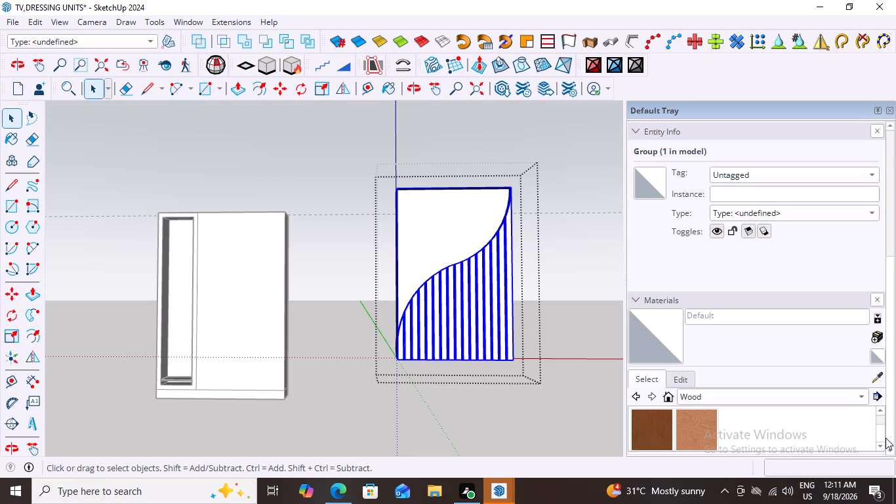
left_click_drag(886, 438, 885, 445)
left_click(882, 409)
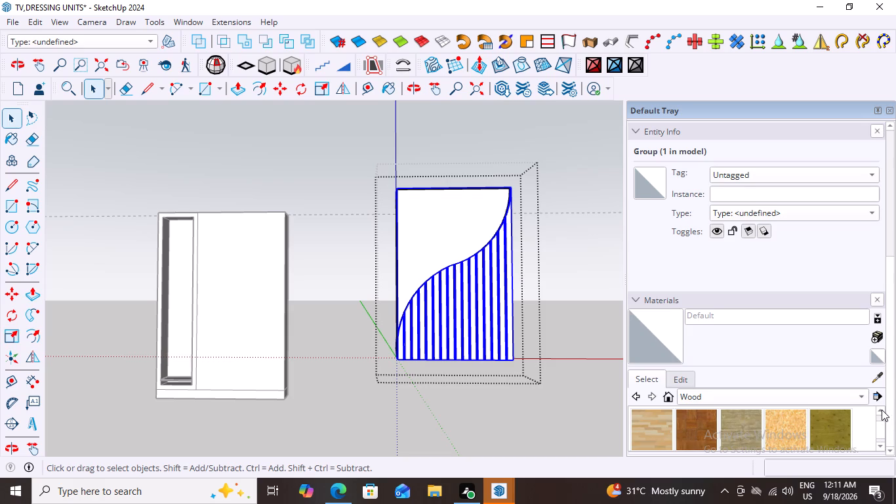
scroll(815, 435, "down", 4)
scroll(806, 427, "up", 3)
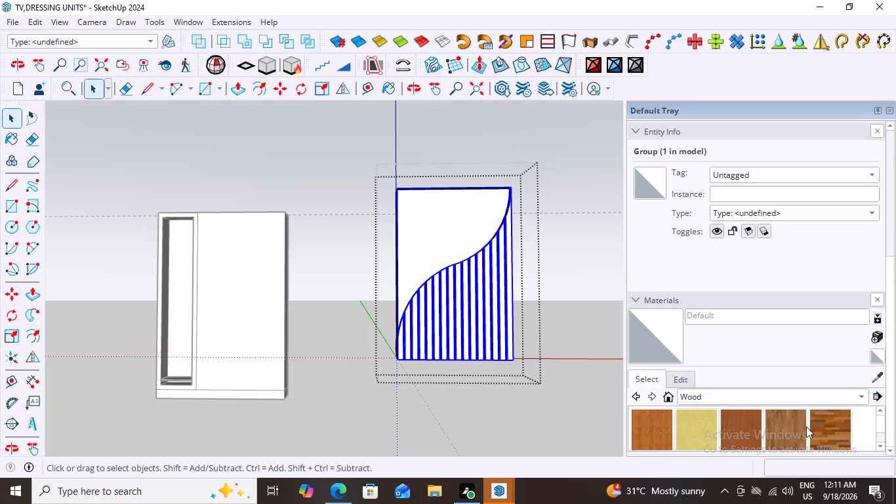
scroll(740, 422, "down", 5)
scroll(740, 422, "up", 1)
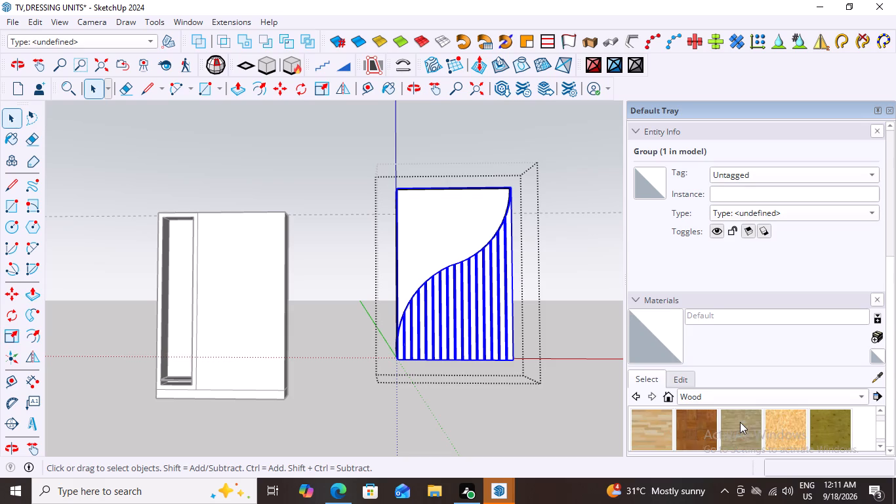
scroll(740, 422, "up", 2)
Collapse the Entity Info and Tags sections, keeping the Materials section with the Wood collection expanded.
left_click(633, 295)
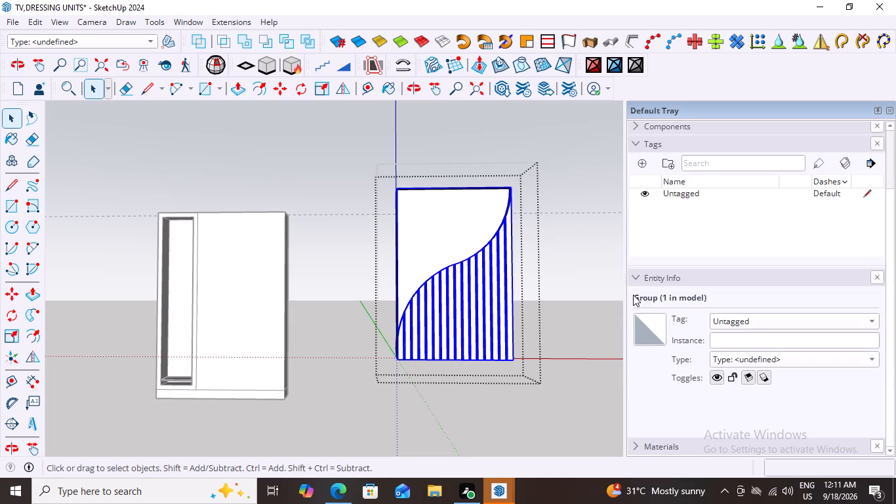
left_click(637, 446)
left_click(634, 445)
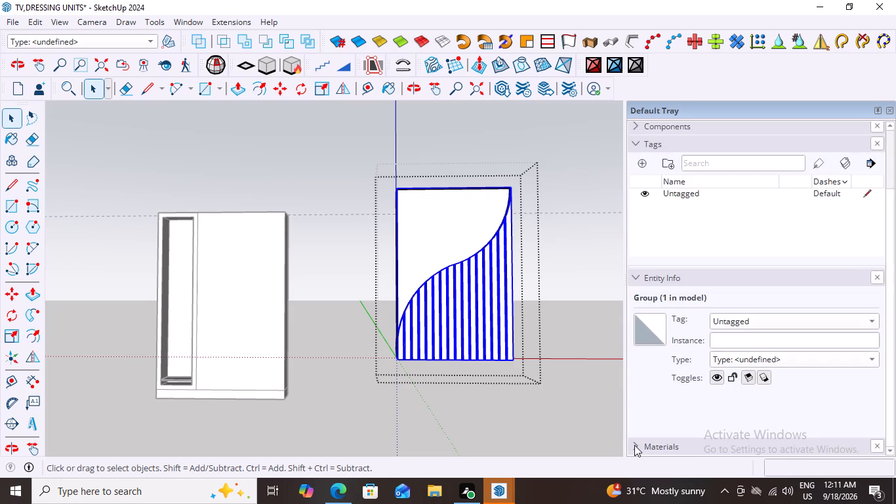
left_click(634, 445)
scroll(717, 402, "down", 10)
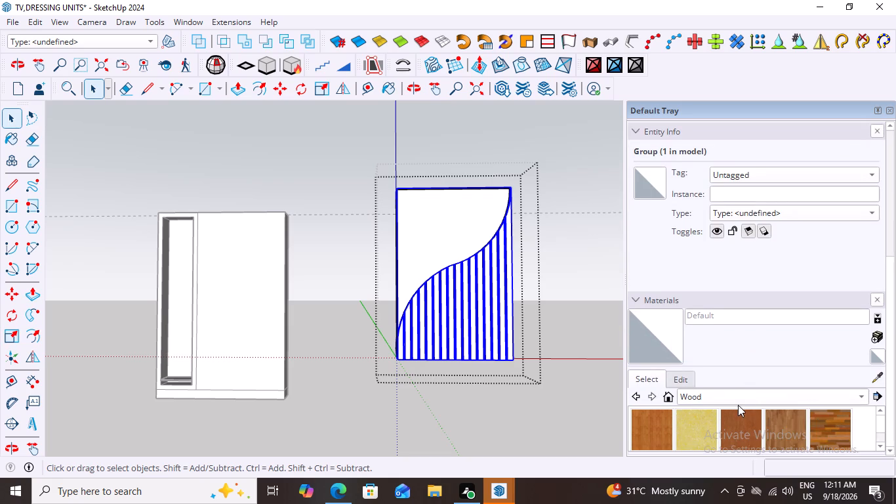
scroll(738, 405, "down", 2)
left_click(634, 129)
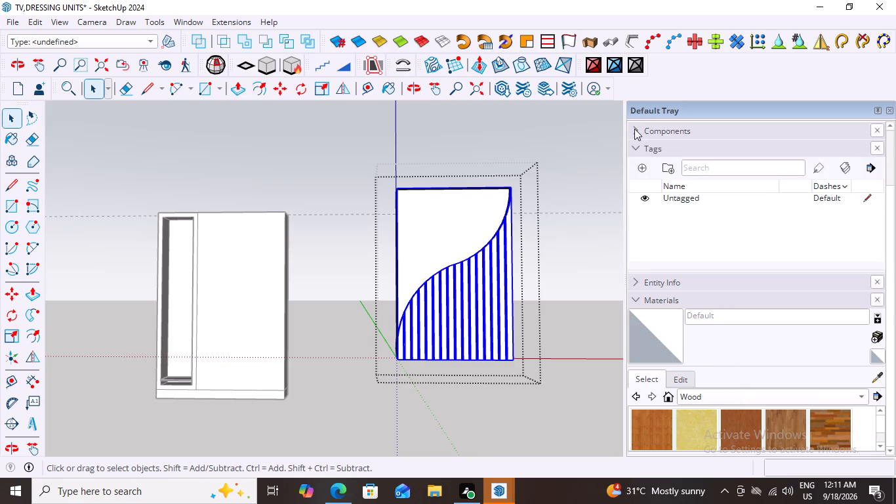
left_click(632, 146)
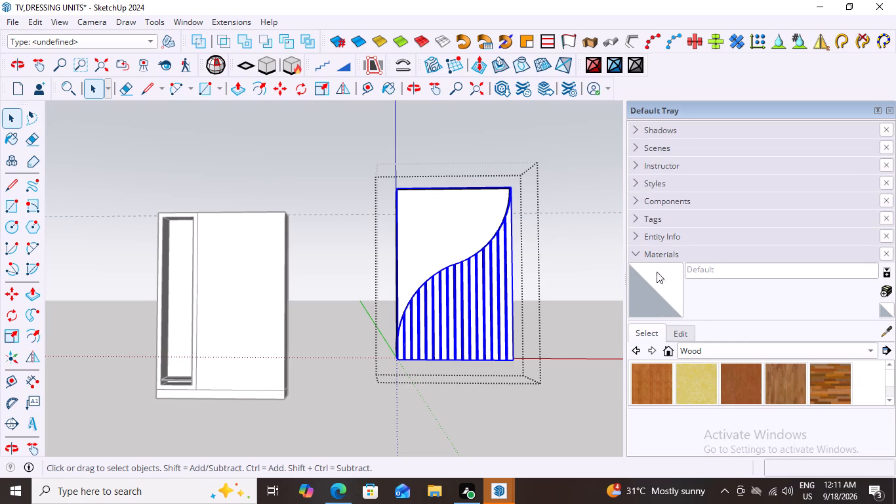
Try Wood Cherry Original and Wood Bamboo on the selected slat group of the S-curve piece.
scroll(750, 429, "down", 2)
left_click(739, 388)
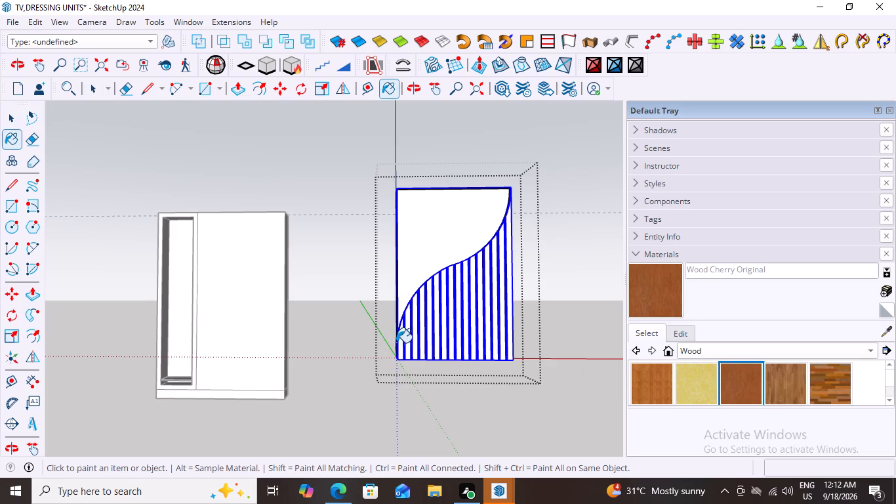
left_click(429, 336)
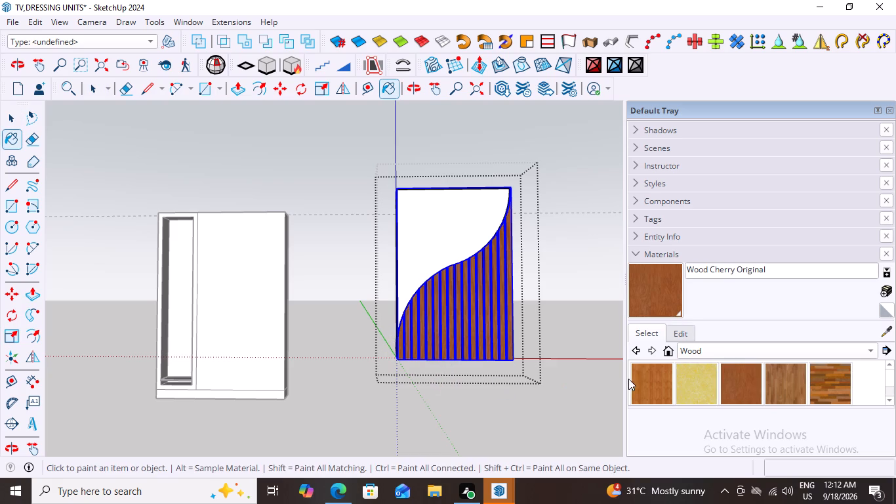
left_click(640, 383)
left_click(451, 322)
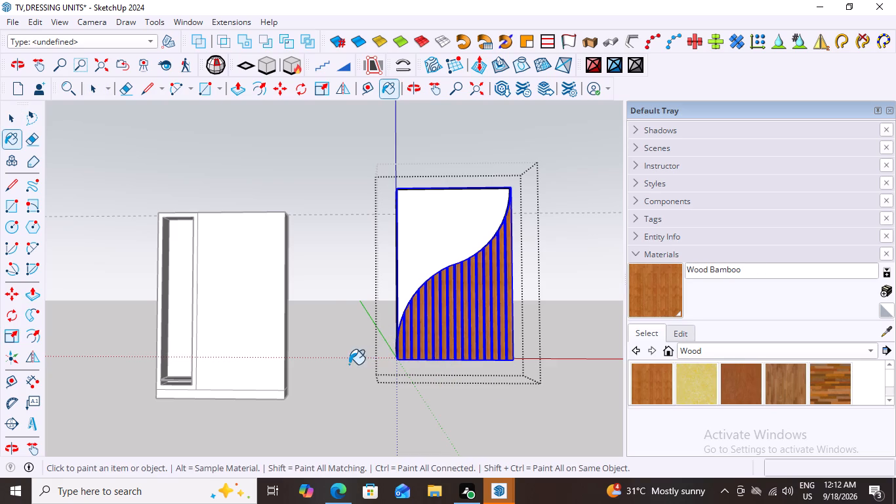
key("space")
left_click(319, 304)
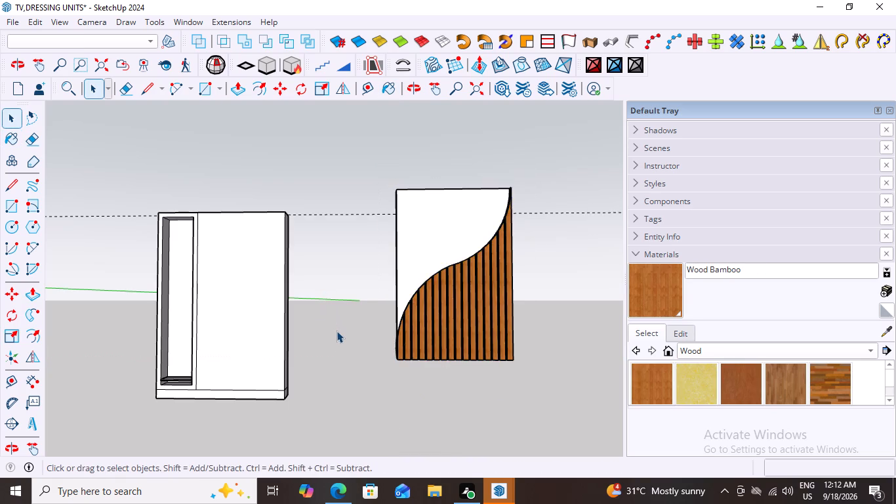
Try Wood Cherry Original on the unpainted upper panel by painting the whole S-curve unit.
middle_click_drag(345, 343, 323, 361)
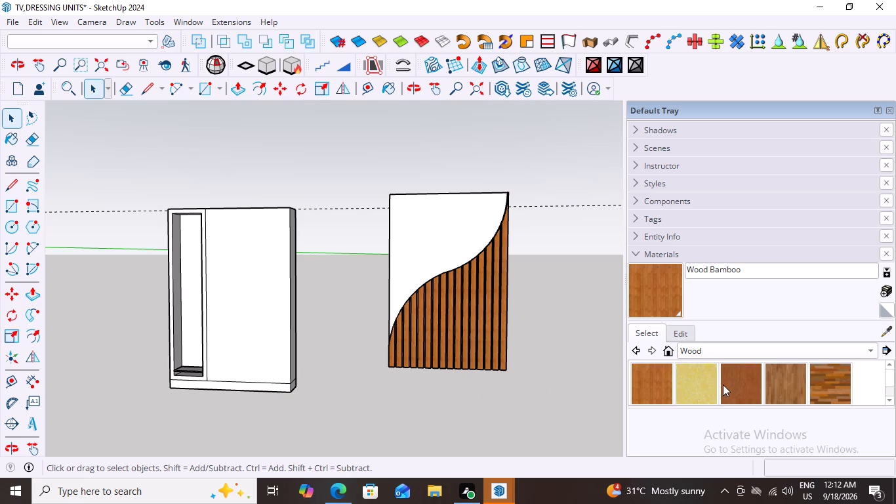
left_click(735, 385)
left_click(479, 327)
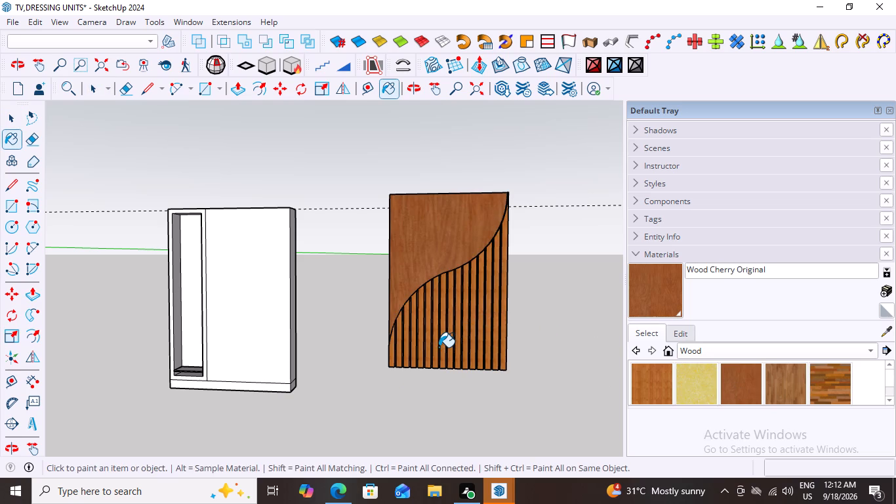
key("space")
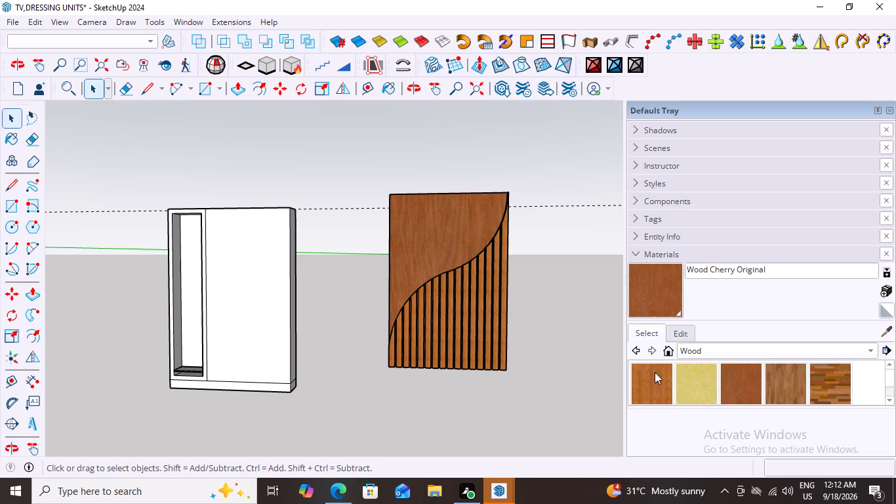
Paint the whole S-curve unit with Wood Board Cork so its upper panel takes that finish.
left_click(701, 384)
left_click(457, 239)
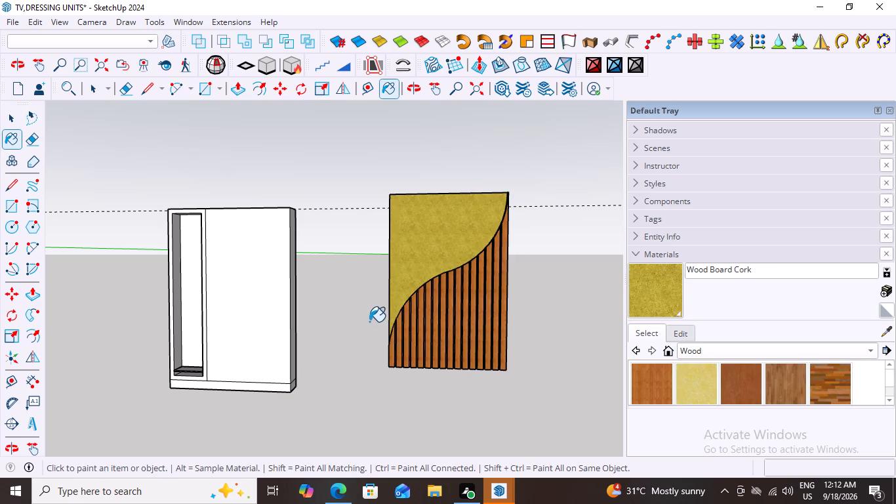
key("space")
left_click(333, 322)
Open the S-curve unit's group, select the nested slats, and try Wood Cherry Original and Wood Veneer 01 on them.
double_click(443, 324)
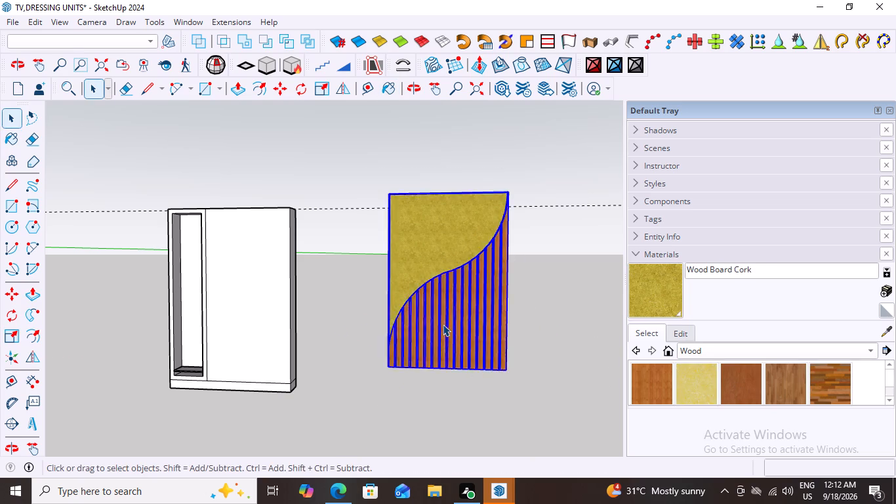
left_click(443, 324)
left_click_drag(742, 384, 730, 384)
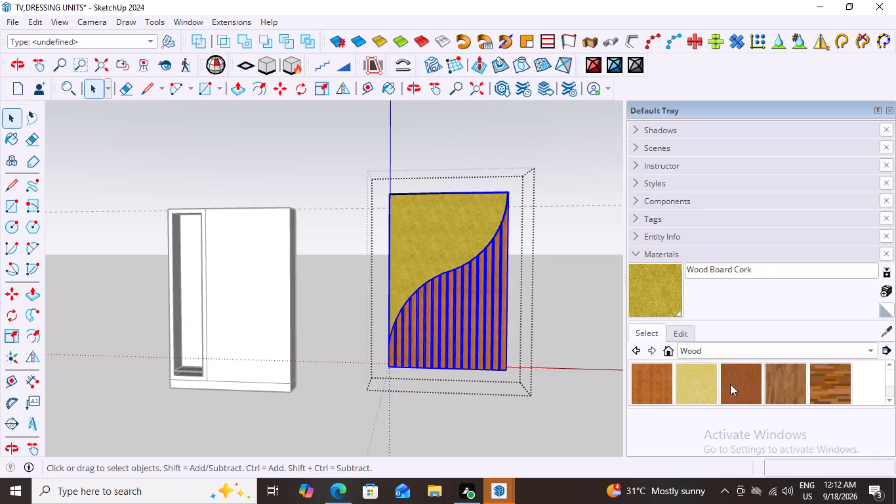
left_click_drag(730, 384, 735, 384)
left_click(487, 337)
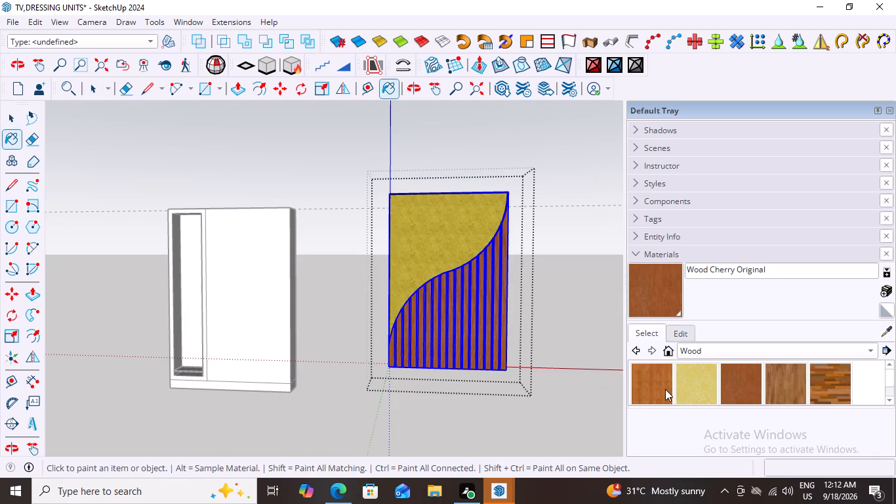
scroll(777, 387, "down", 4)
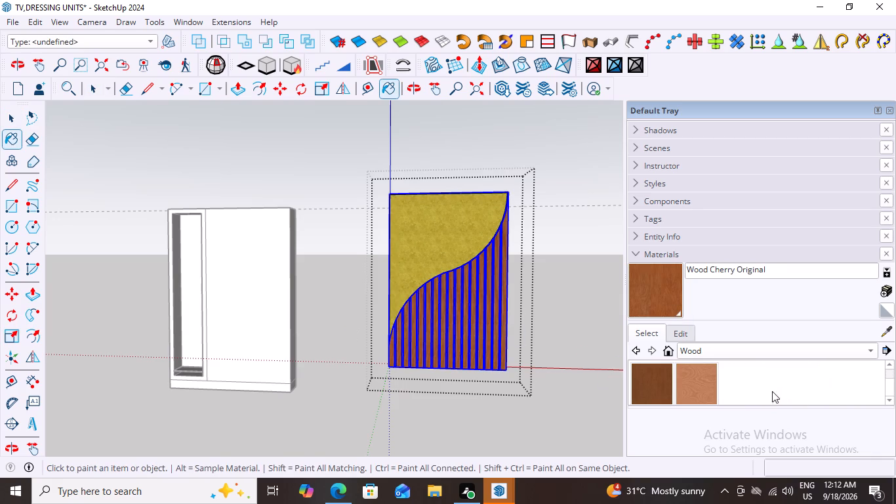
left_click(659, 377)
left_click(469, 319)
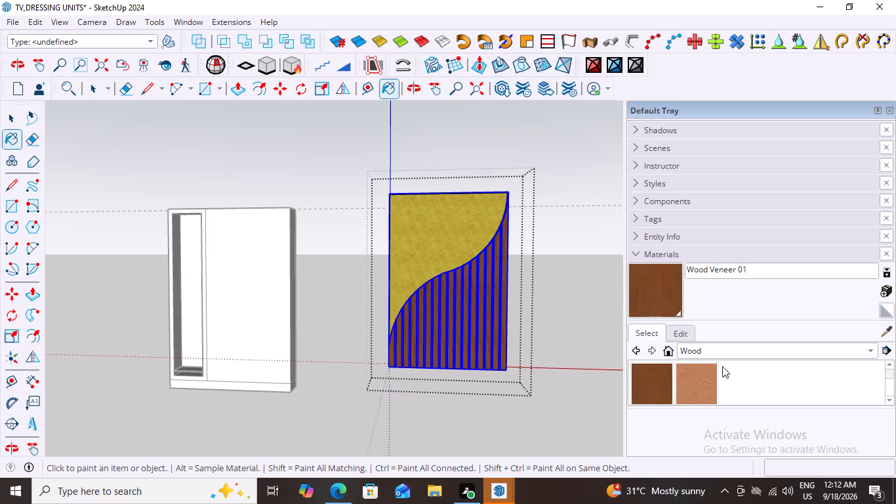
Look through the list of material collections and the Wood swatches for another slat finish.
left_click(871, 348)
scroll(787, 358, "down", 3)
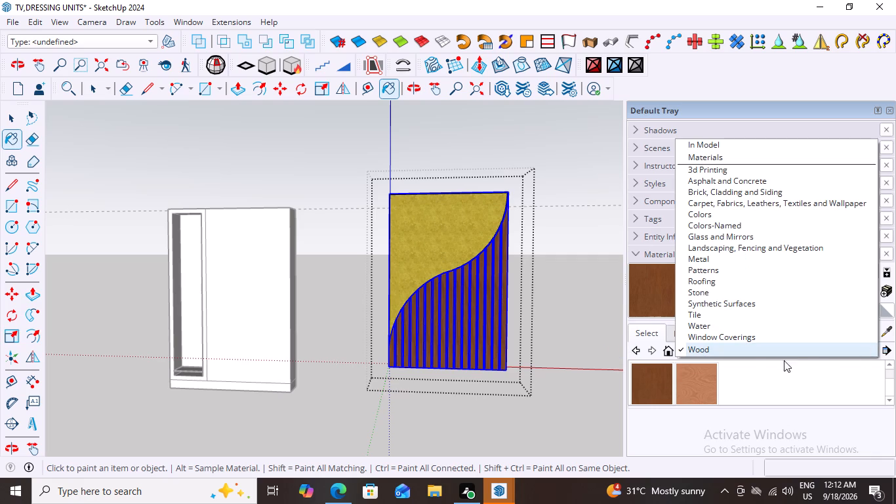
scroll(784, 360, "down", 1)
scroll(697, 383, "down", 2)
left_click(638, 345)
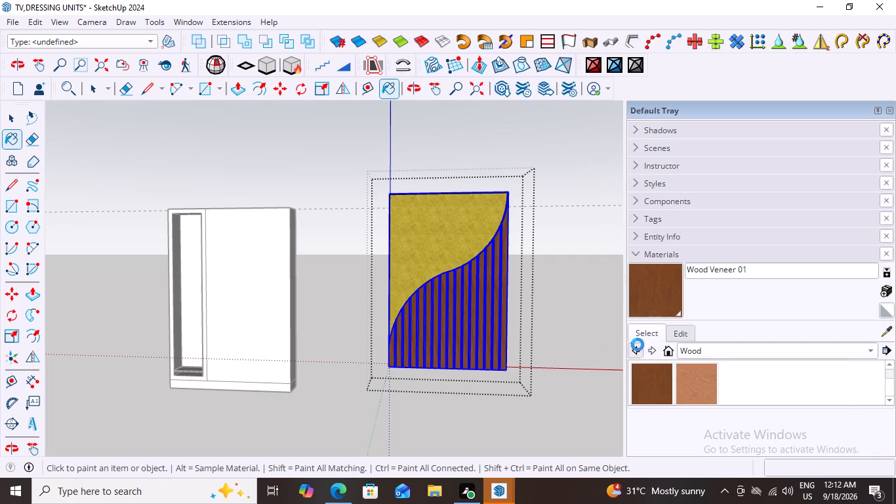
left_click(636, 348)
scroll(735, 388, "down", 4)
scroll(726, 386, "up", 3)
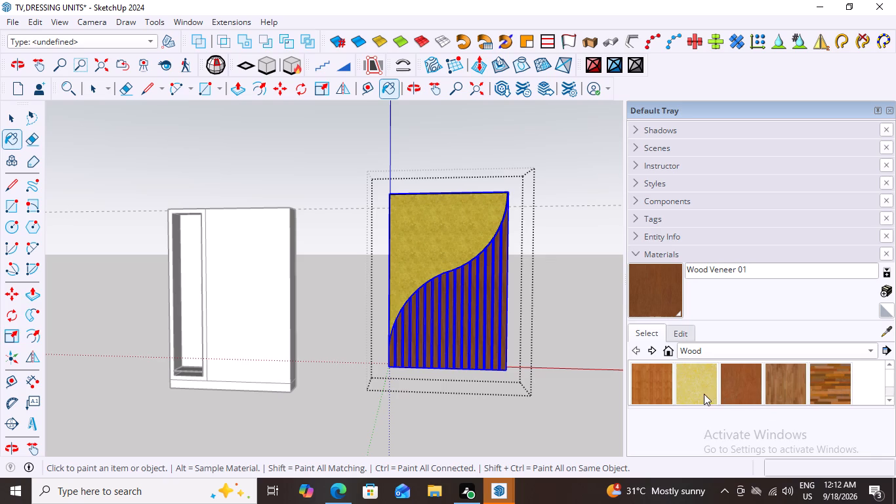
Paint the selected slats with Wood Bamboo and leave the S-curve unit's group.
left_click(652, 387)
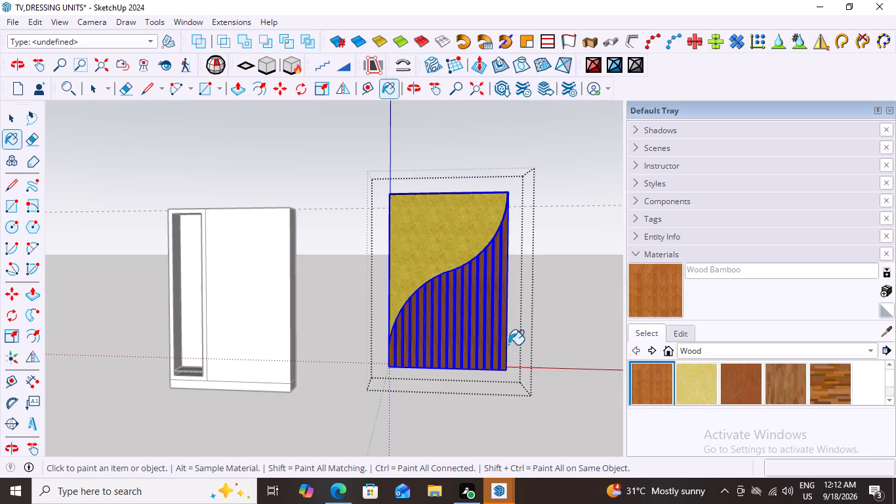
left_click(438, 324)
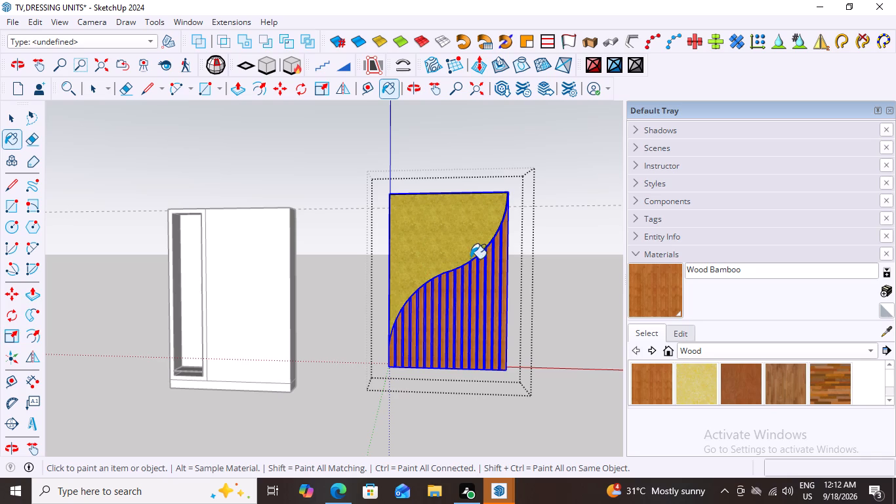
left_click(602, 182)
key("space")
left_click(586, 204)
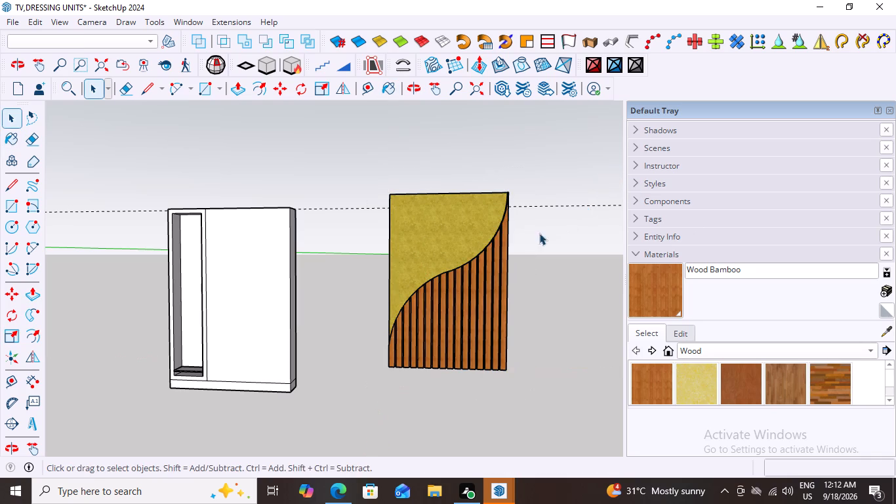
Inside the S-curve unit's group, paint the upper panel's front face with Color A01 from the Colors collection.
left_click(445, 232)
left_click(445, 232)
double_click(445, 232)
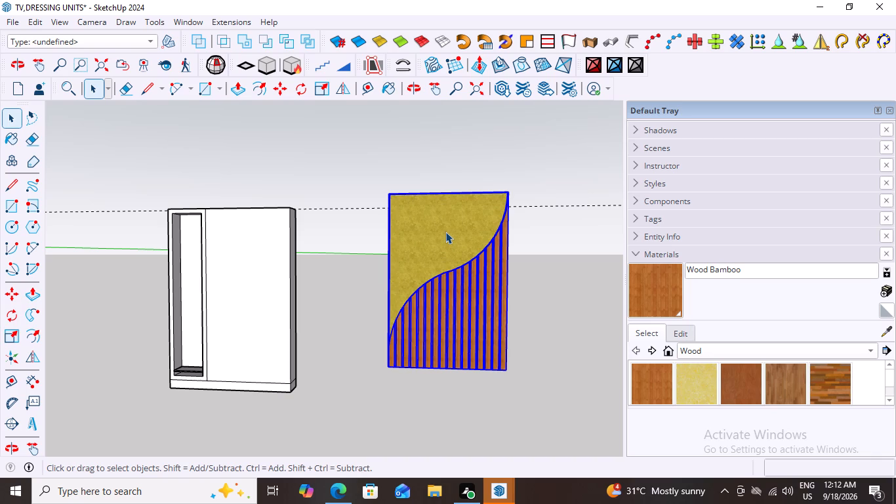
left_click(445, 232)
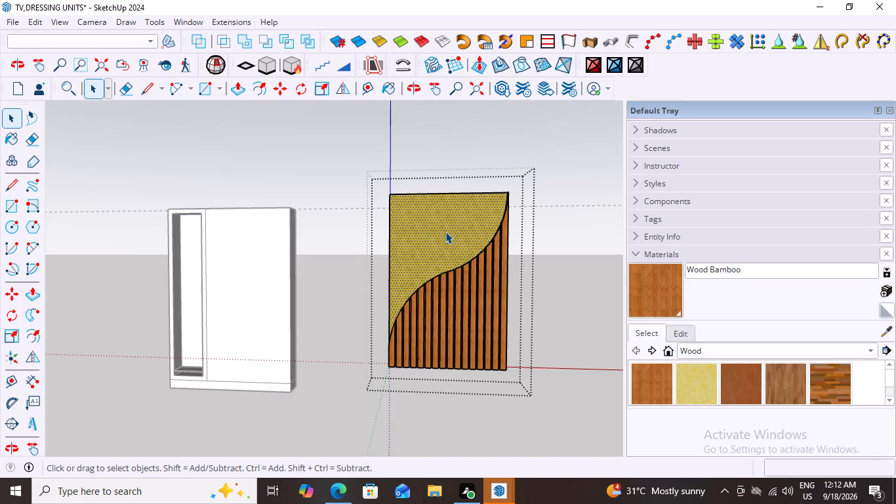
left_click(873, 350)
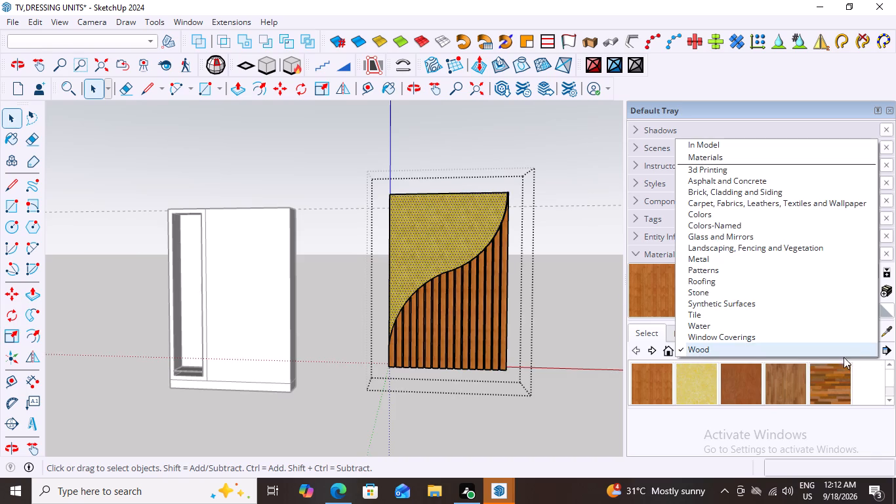
left_click(720, 213)
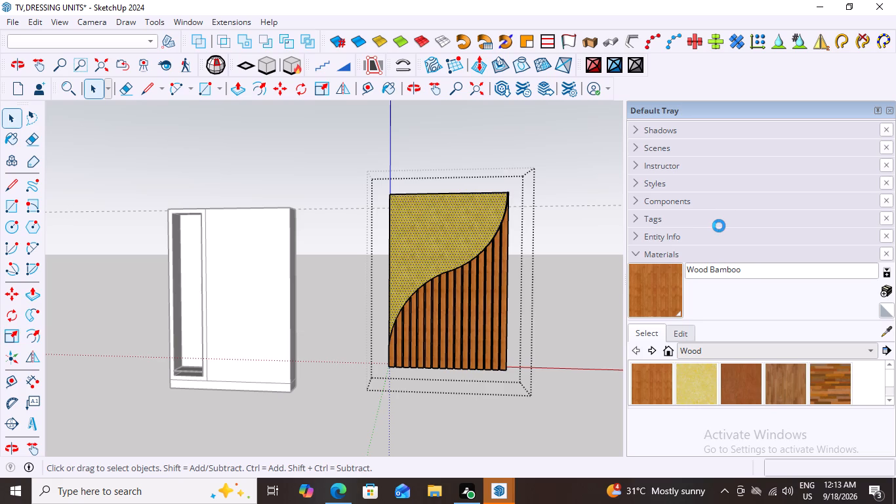
left_click(655, 389)
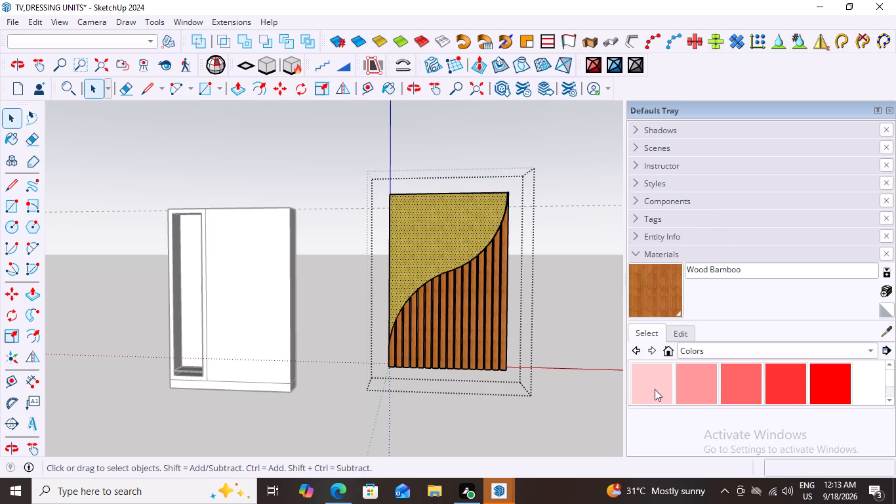
left_click(435, 247)
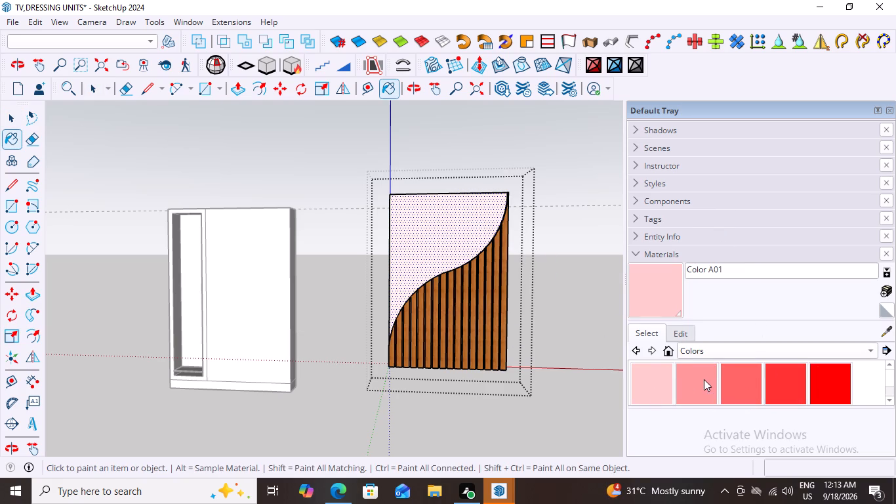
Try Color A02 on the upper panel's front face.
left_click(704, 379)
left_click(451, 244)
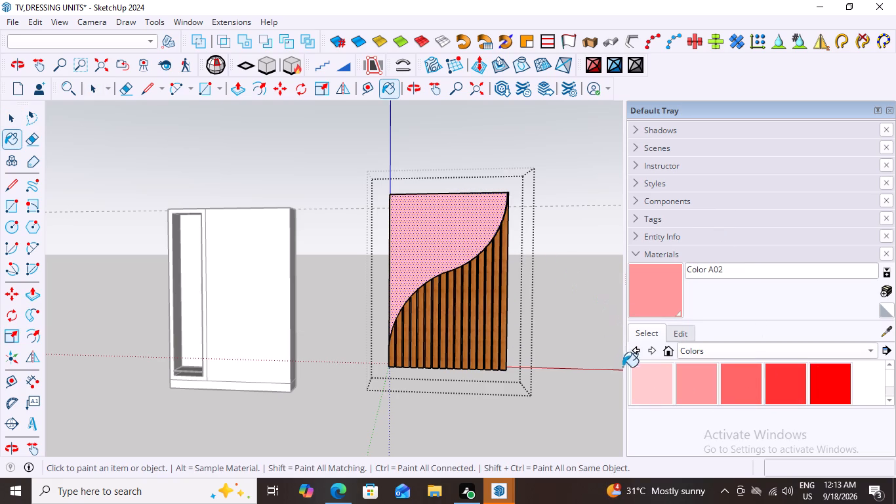
Repaint the upper panel's front face with Color A01 and leave the S-curve unit's group.
left_click(655, 377)
left_click(433, 220)
key("space")
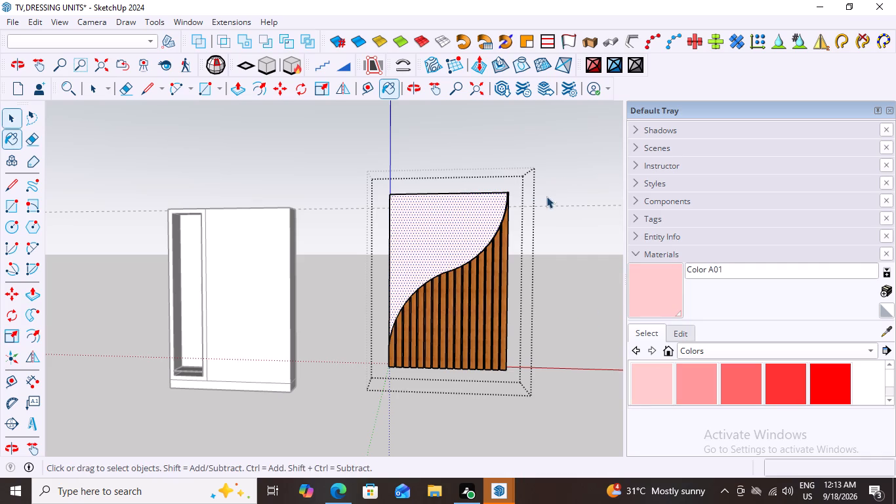
left_click(557, 188)
left_click(558, 188)
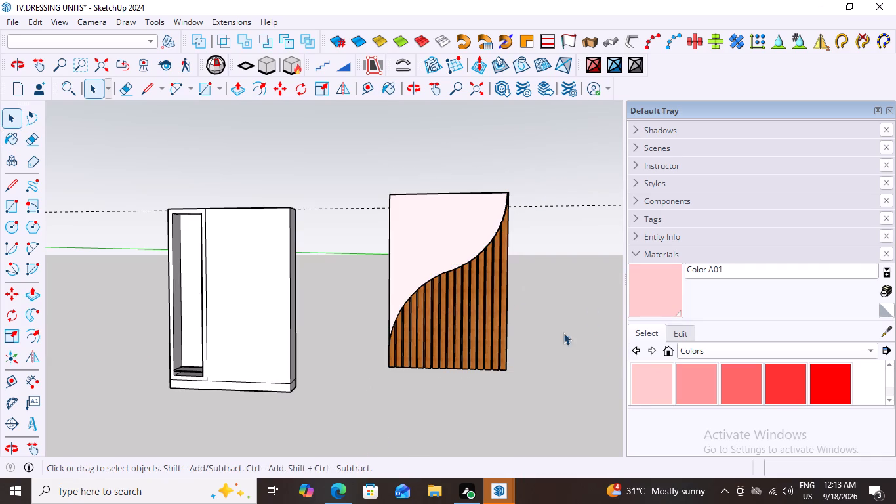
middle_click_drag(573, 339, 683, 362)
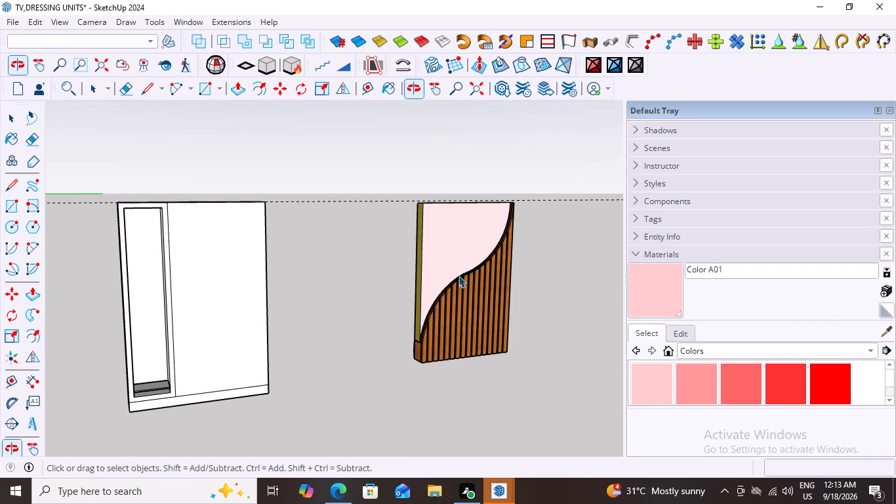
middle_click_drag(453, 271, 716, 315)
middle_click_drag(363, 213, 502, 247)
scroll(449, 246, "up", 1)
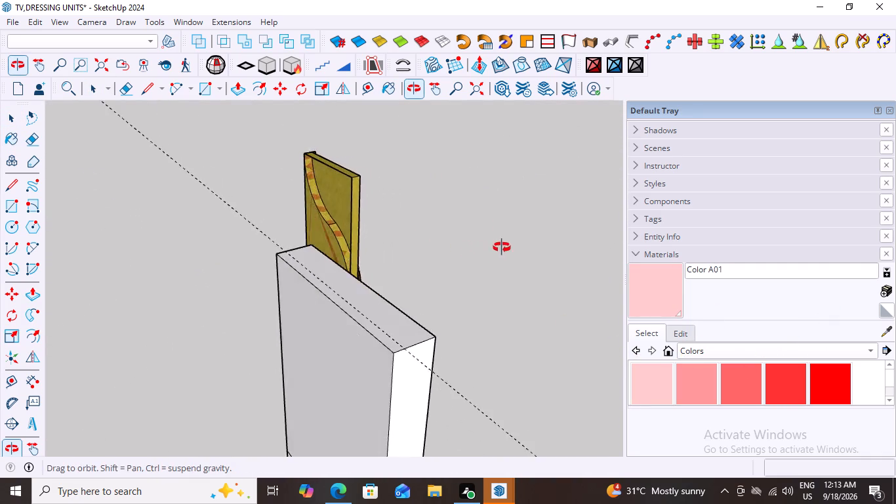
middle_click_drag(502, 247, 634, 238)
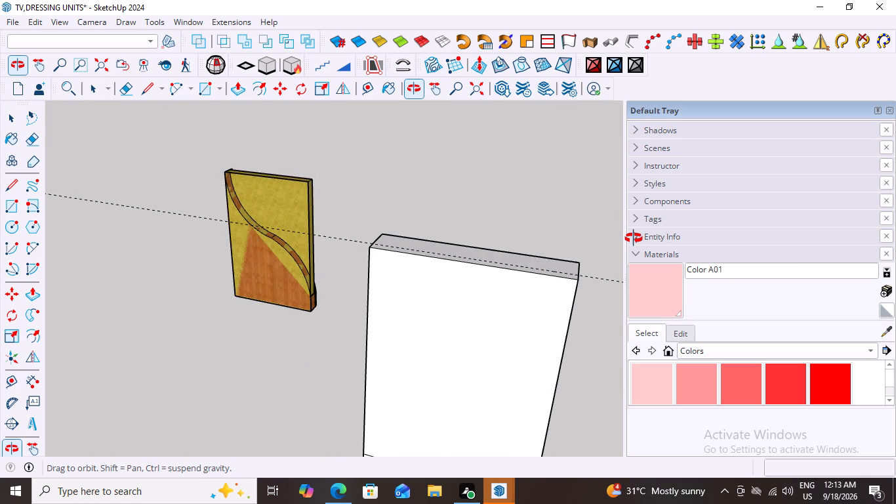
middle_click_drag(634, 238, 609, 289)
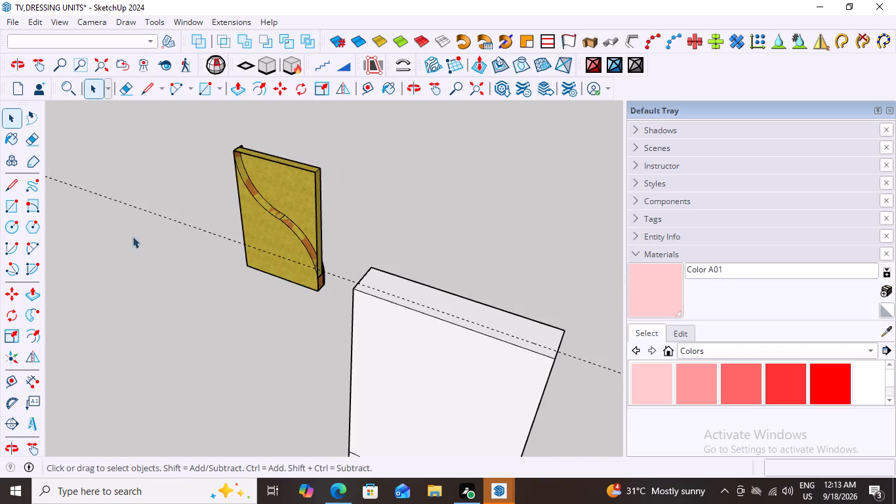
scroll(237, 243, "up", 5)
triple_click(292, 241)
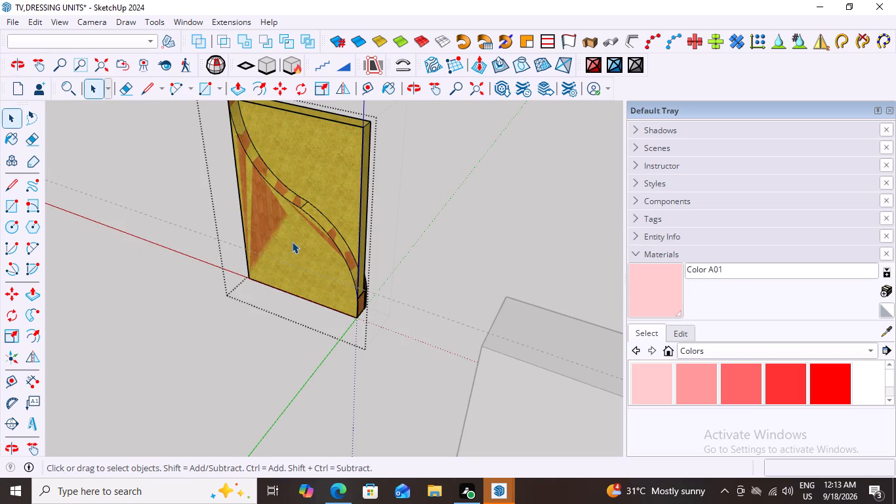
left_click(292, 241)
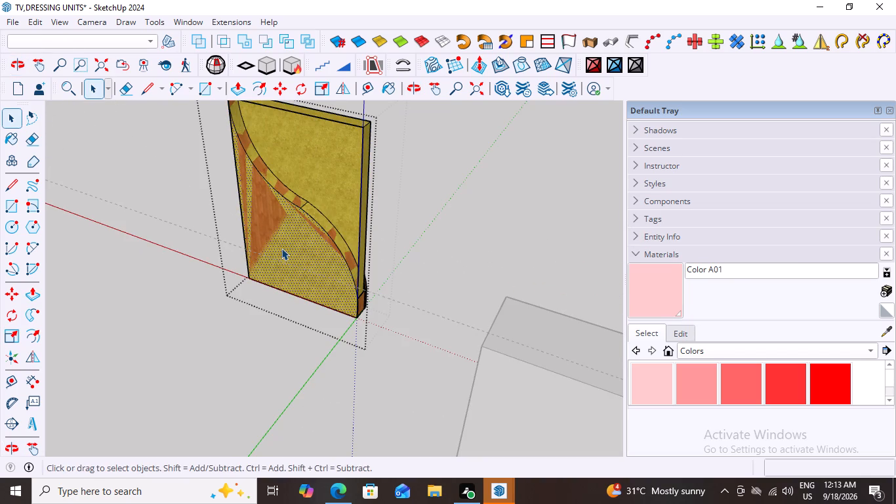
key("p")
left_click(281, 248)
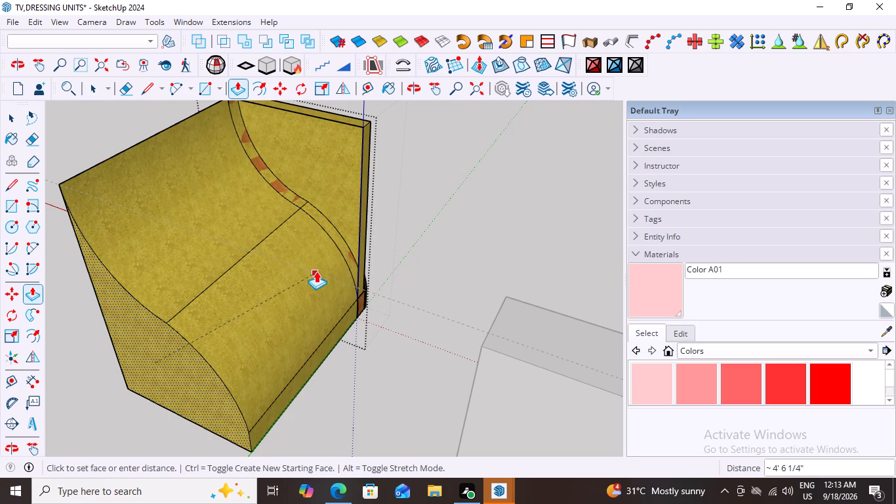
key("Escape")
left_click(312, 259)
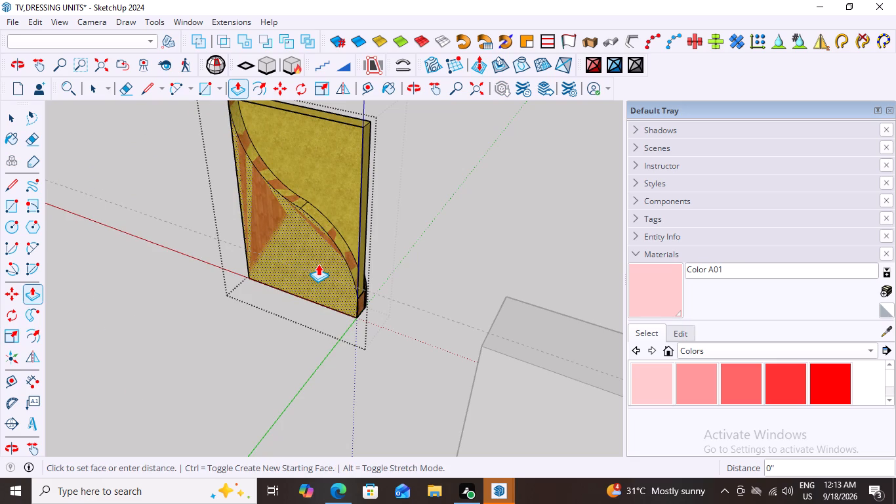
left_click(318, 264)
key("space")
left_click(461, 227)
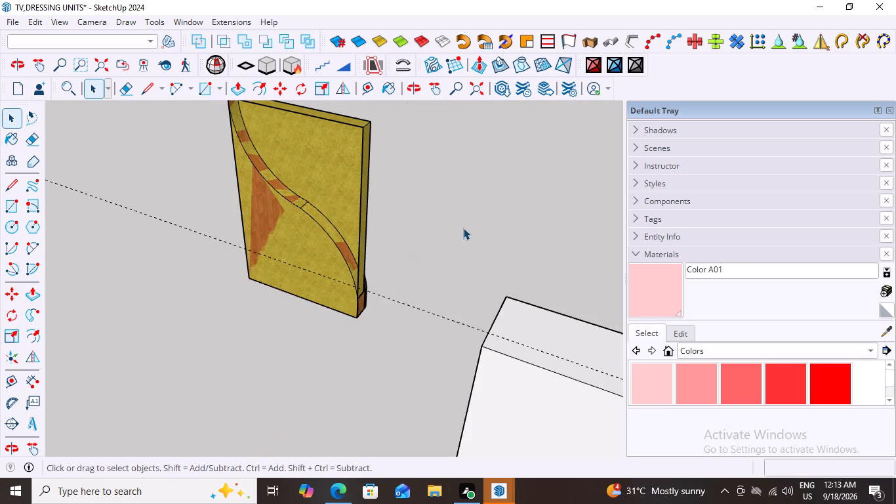
Inside the S-curve unit's group, paint the upper panel's narrow outer side face with Wood Floor from the Wood collection.
middle_click_drag(473, 247, 0, 133)
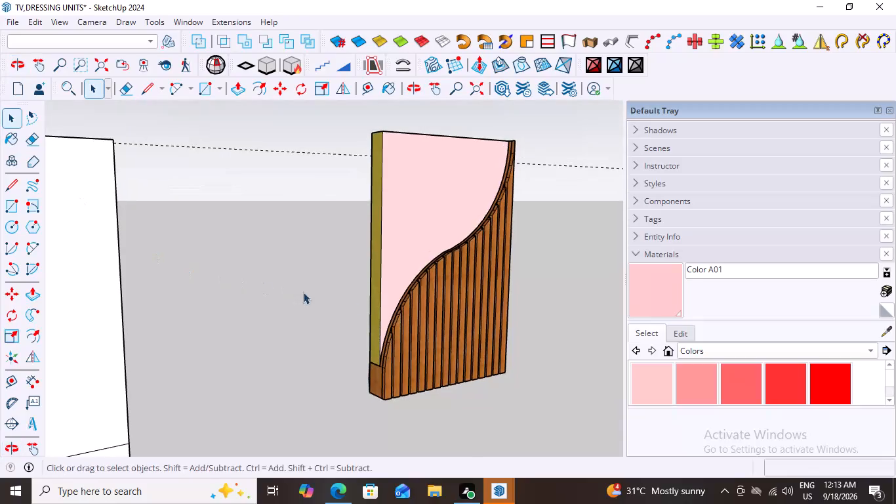
middle_click_drag(470, 325, 516, 322)
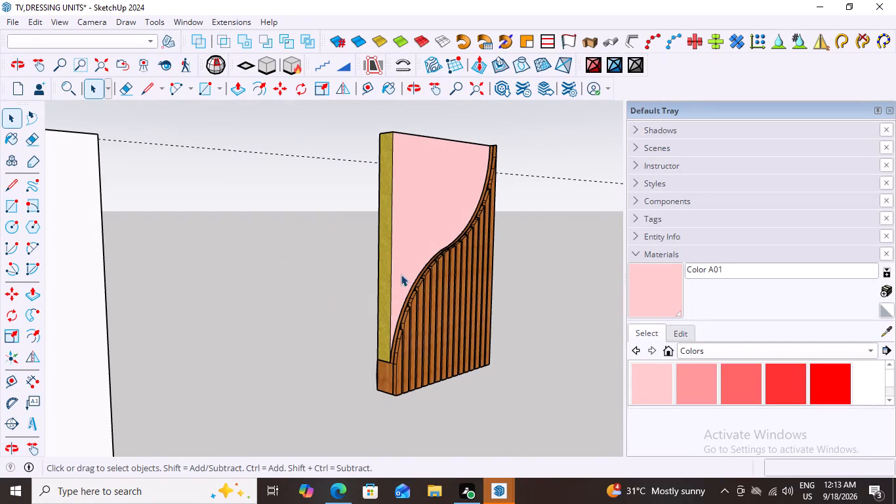
left_click(382, 264)
double_click(382, 264)
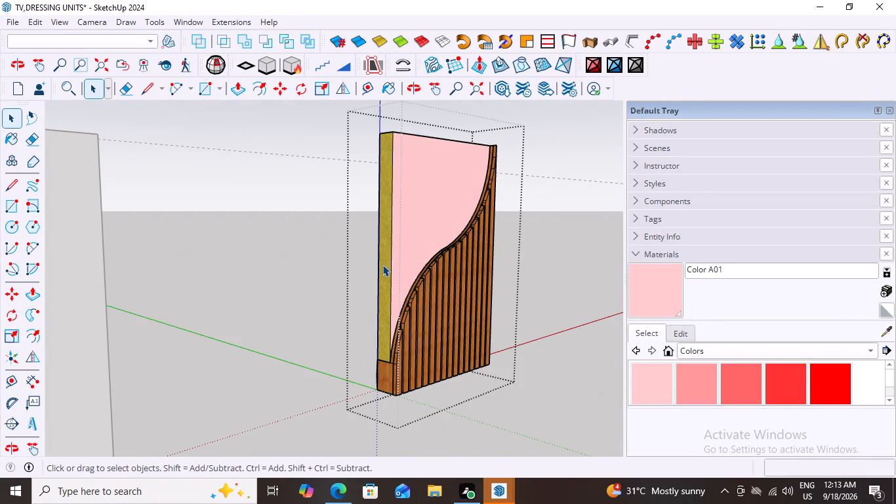
left_click(382, 264)
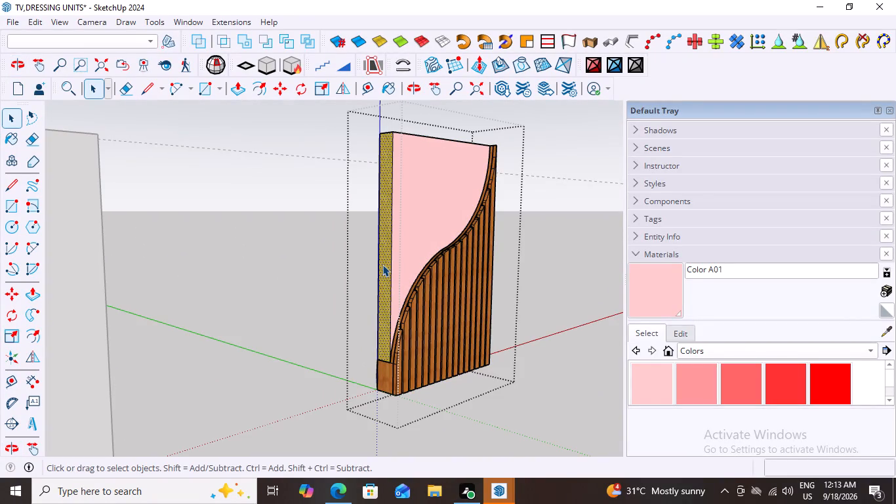
left_click(649, 374)
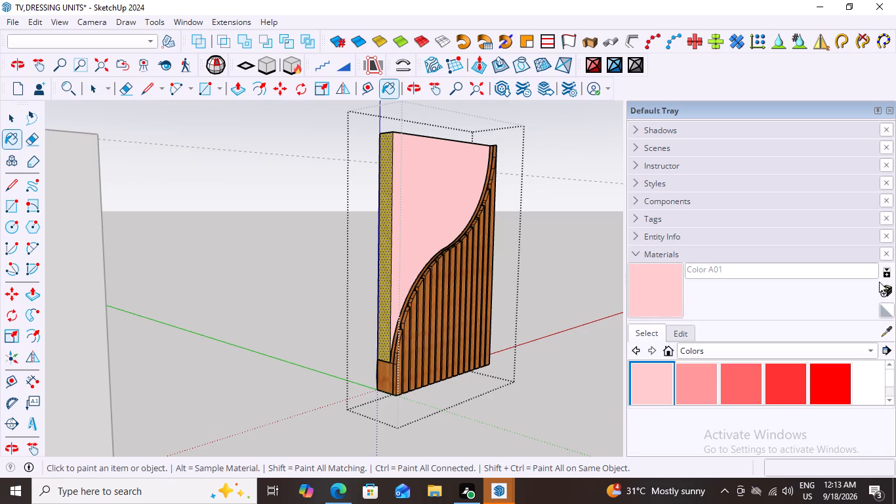
left_click(870, 348)
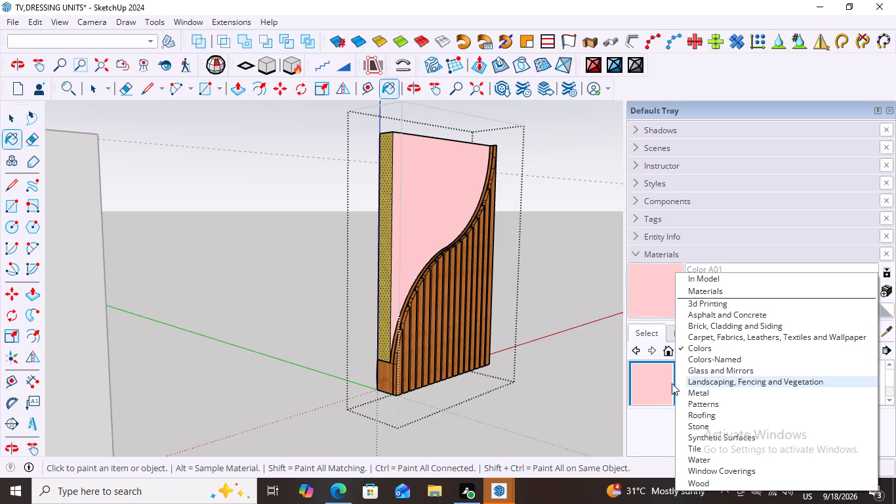
scroll(726, 390, "down", 2)
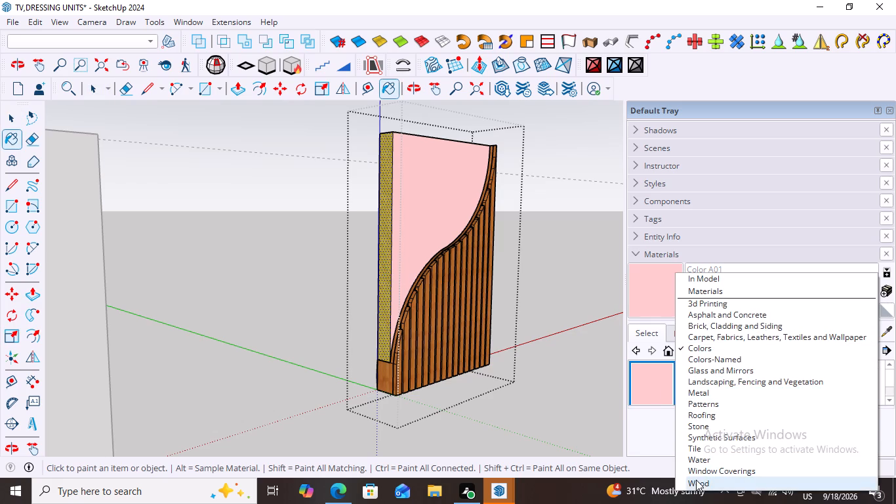
left_click(696, 481)
left_click_drag(795, 387, 788, 387)
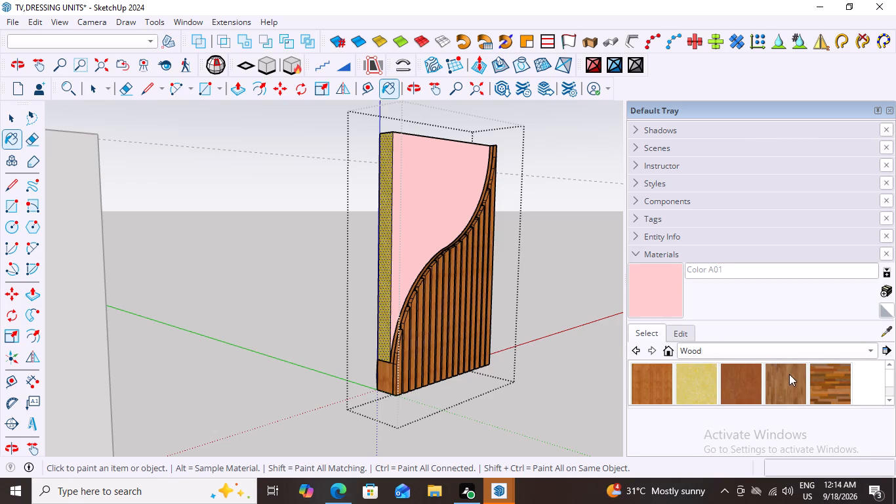
left_click(789, 374)
left_click(381, 274)
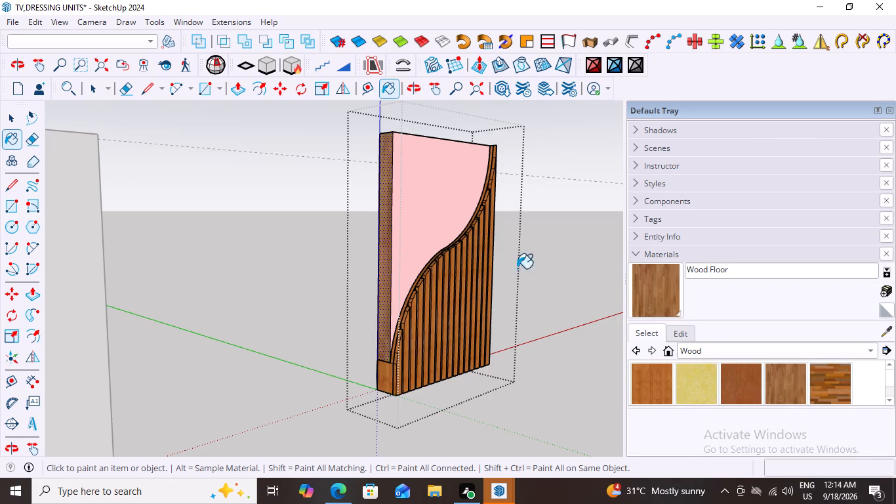
Paint the slatted part's tall outer side and the lower back face with Wood Floor, and leave the S-curve unit's group.
middle_click_drag(542, 272, 123, 262)
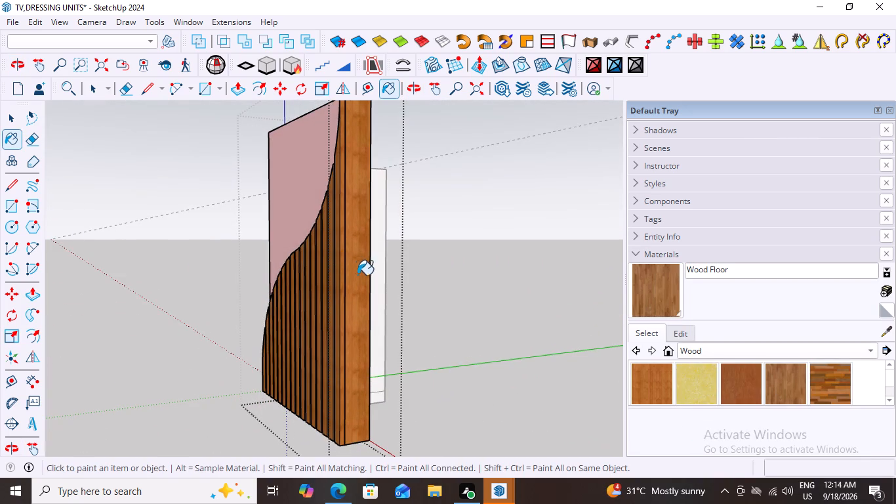
left_click(359, 276)
middle_click_drag(462, 282, 250, 301)
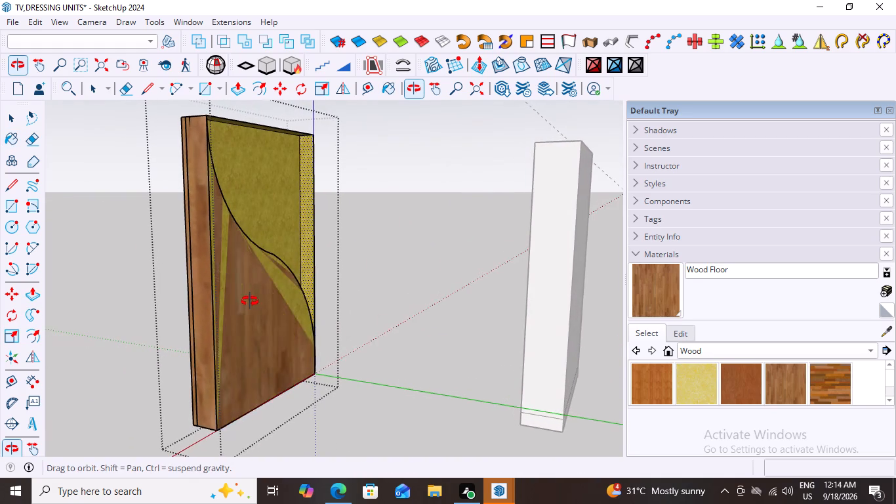
middle_click_drag(250, 301, 251, 300)
left_click(247, 278)
middle_click_drag(182, 295, 456, 322)
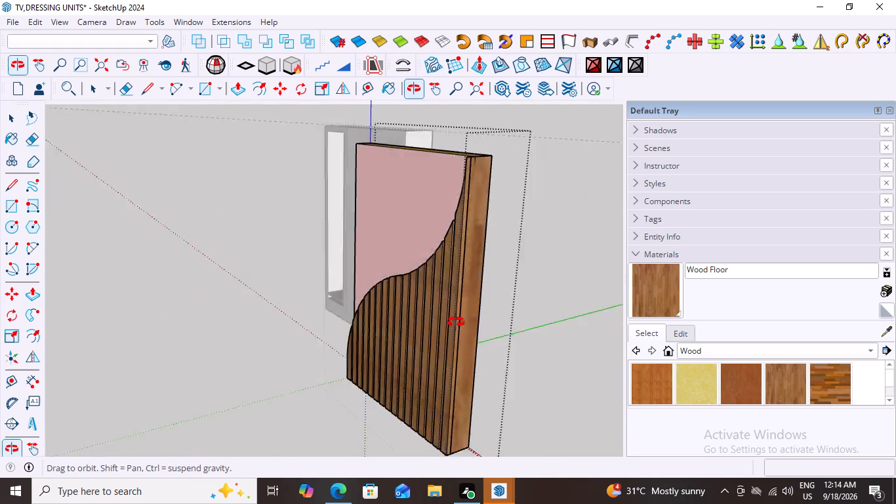
middle_click_drag(456, 322, 514, 301)
key("space")
left_click(115, 260)
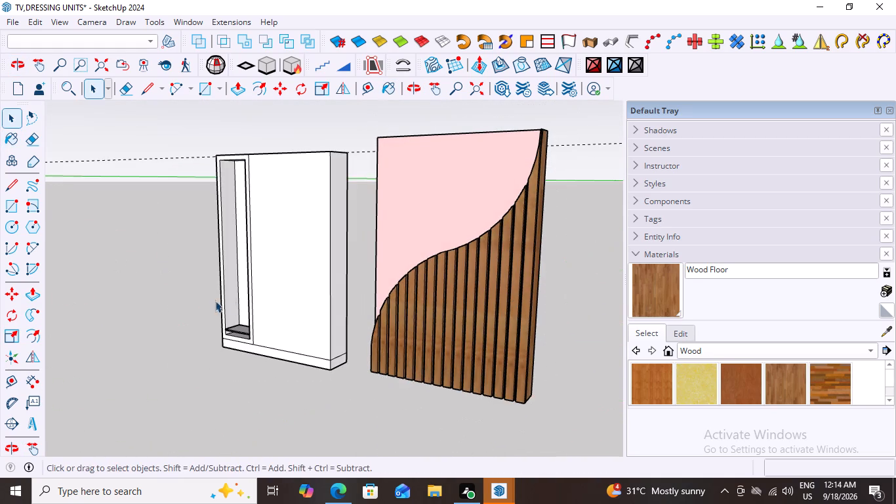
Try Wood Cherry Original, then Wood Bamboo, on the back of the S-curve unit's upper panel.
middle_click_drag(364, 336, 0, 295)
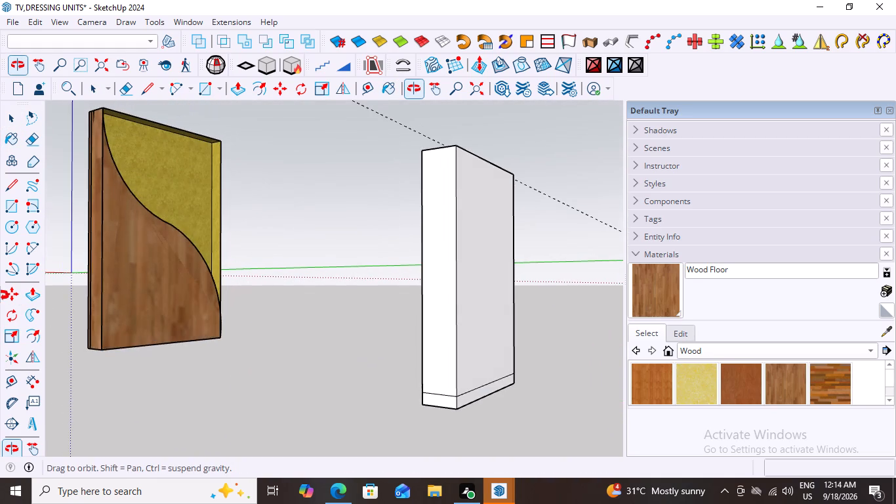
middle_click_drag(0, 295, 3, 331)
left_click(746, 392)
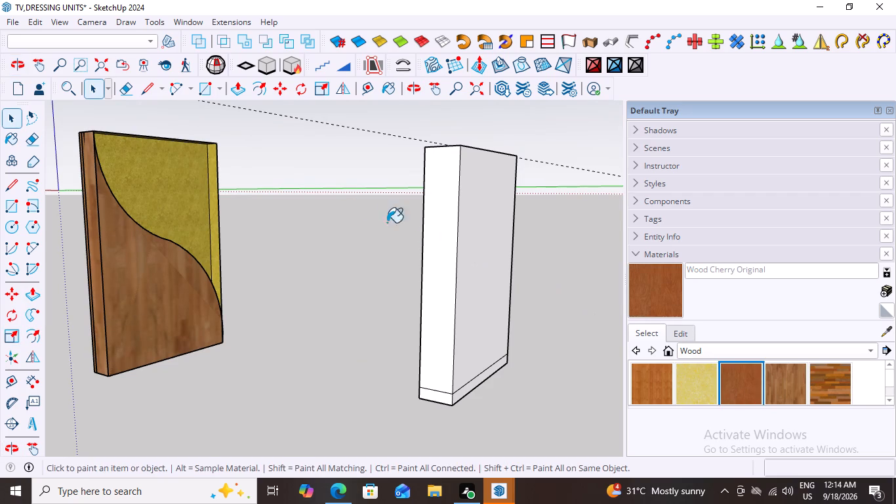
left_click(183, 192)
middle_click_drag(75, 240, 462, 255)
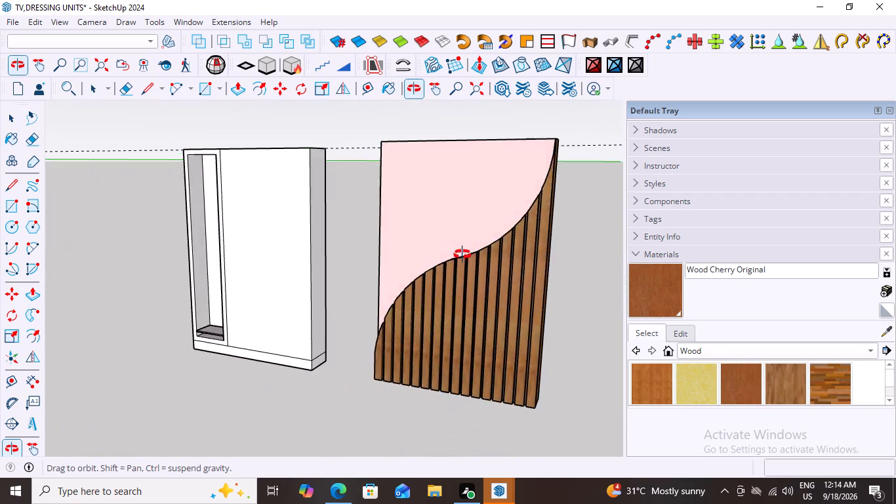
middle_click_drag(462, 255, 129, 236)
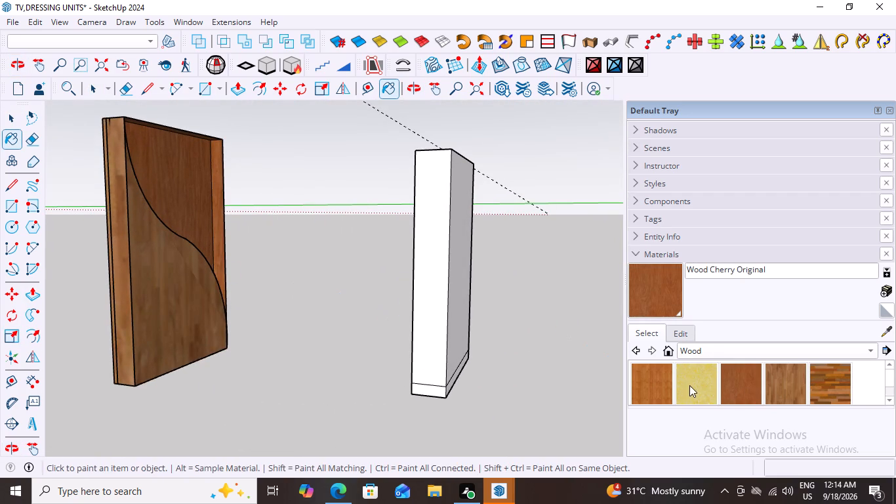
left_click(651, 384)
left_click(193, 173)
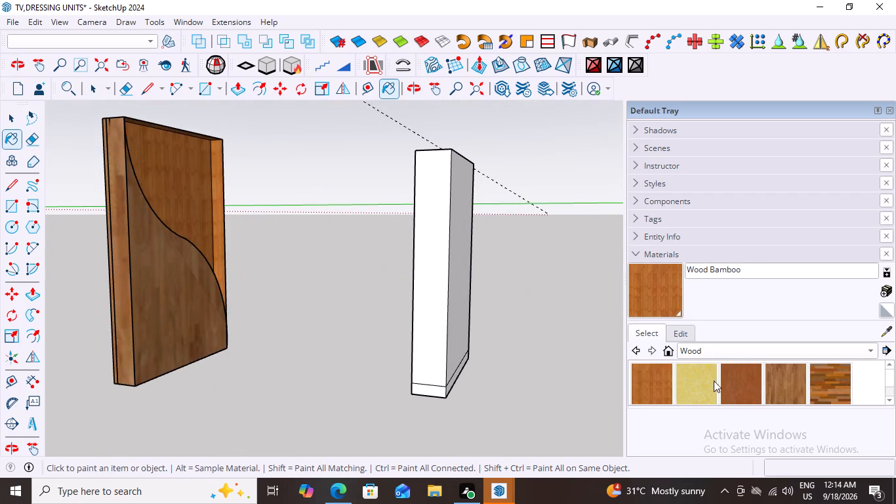
Paint the back of the S-curve unit's upper panel with Wood Floor.
left_click(802, 392)
left_click(192, 169)
middle_click_drag(170, 199, 104, 204)
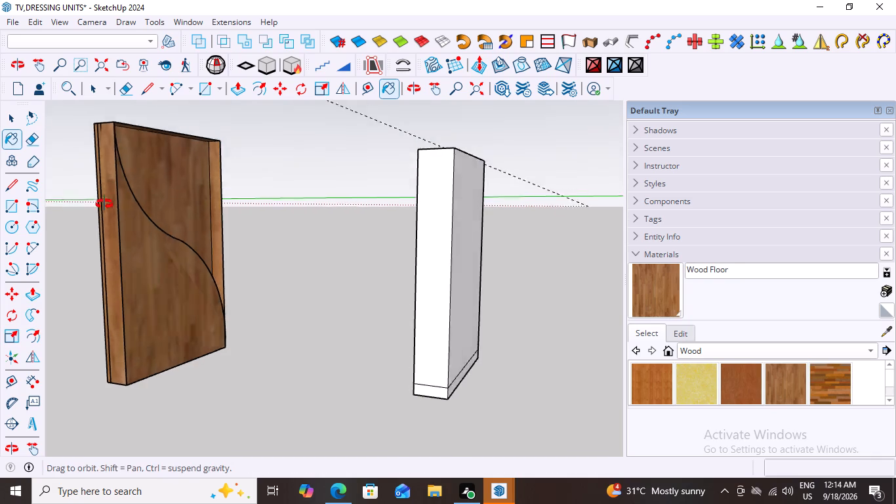
middle_click_drag(104, 204, 497, 195)
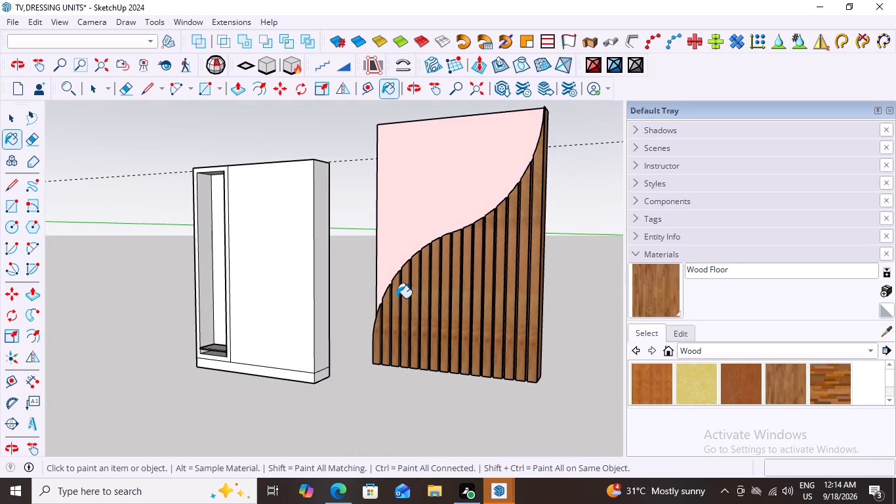
key("space")
left_click(119, 166)
Examine the painted S-curve unit and the white cabinet beside it from the front and sides.
middle_click_drag(183, 282, 316, 326)
double_click(335, 125)
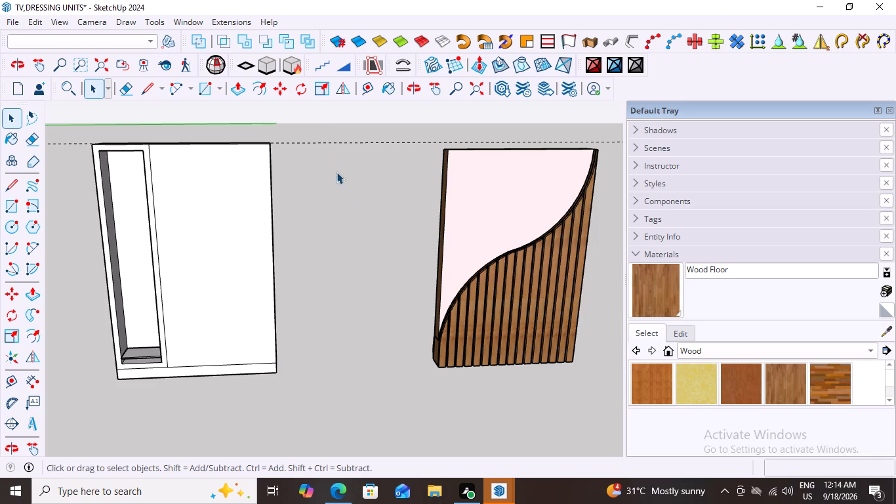
double_click(355, 216)
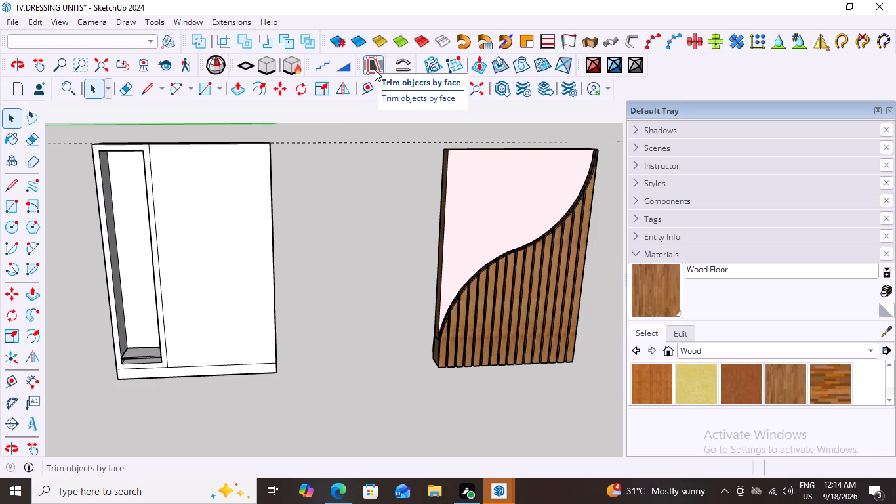
scroll(467, 196, "down", 7)
scroll(533, 246, "up", 2)
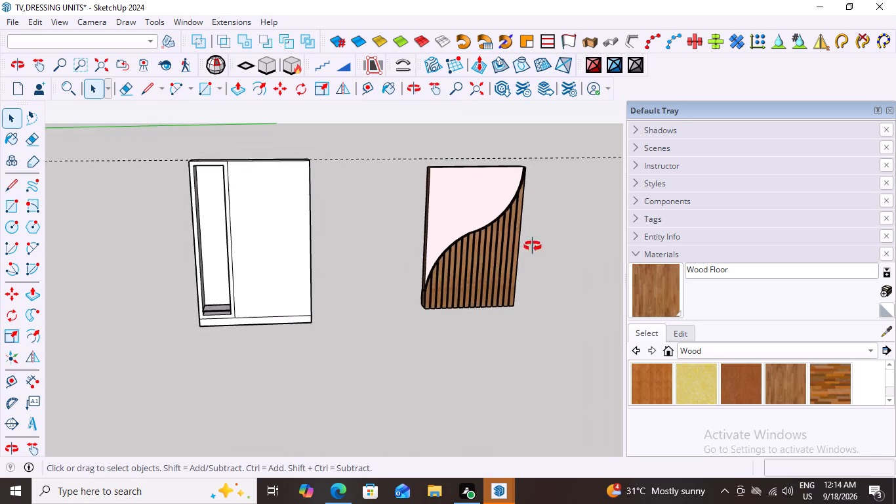
middle_click(533, 246)
scroll(533, 246, "up", 1)
middle_click_drag(528, 247, 255, 301)
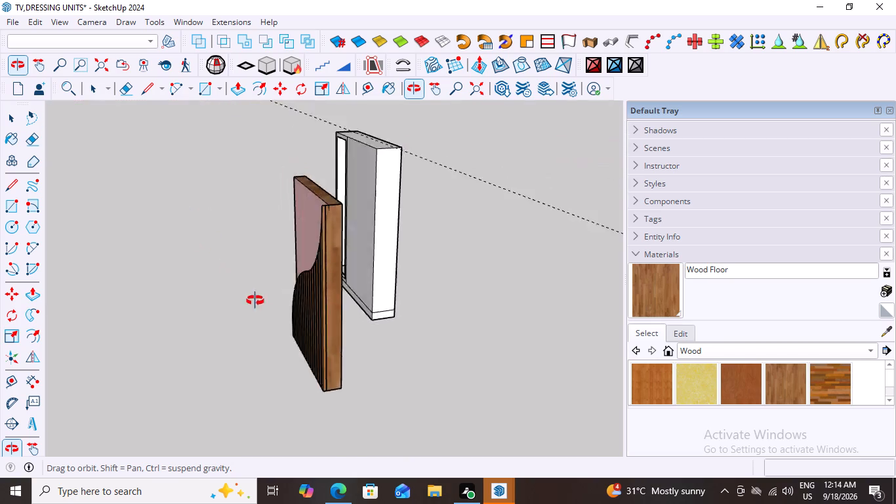
middle_click_drag(255, 301, 429, 217)
middle_click_drag(519, 329, 637, 335)
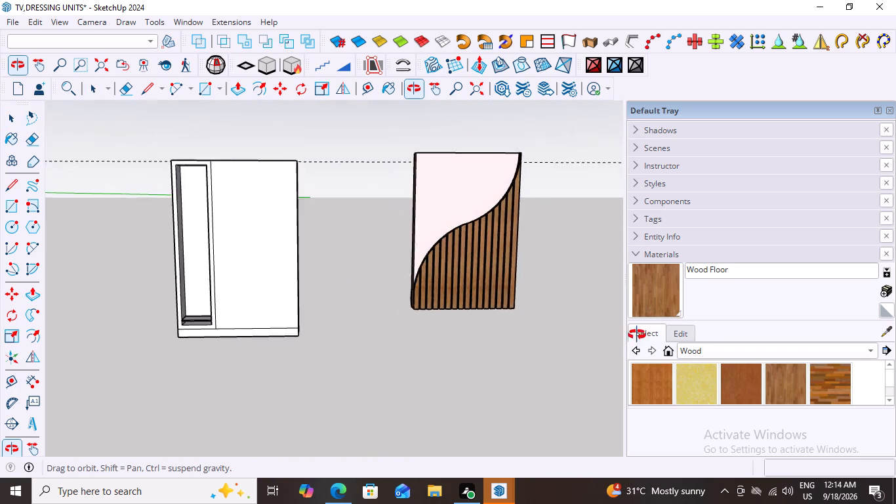
middle_click_drag(637, 335, 277, 311)
scroll(645, 335, "up", 1)
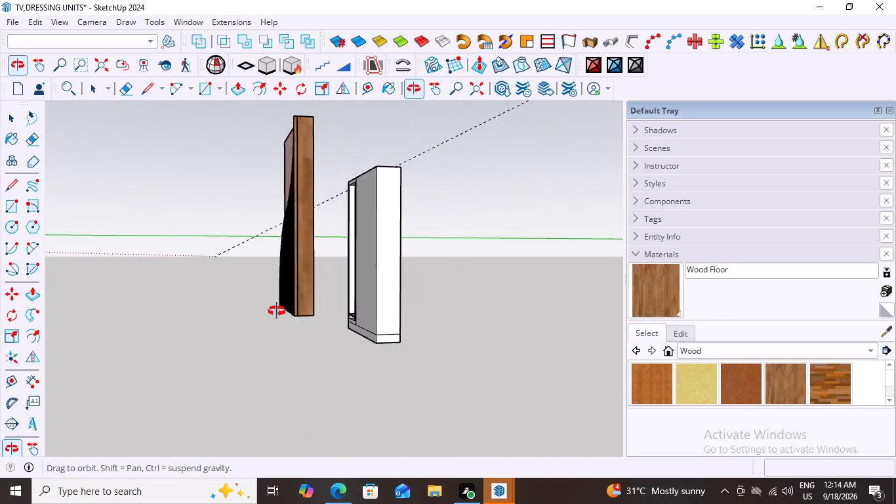
Hide the default tray to widen the modelling area.
middle_click_drag(277, 311, 551, 330)
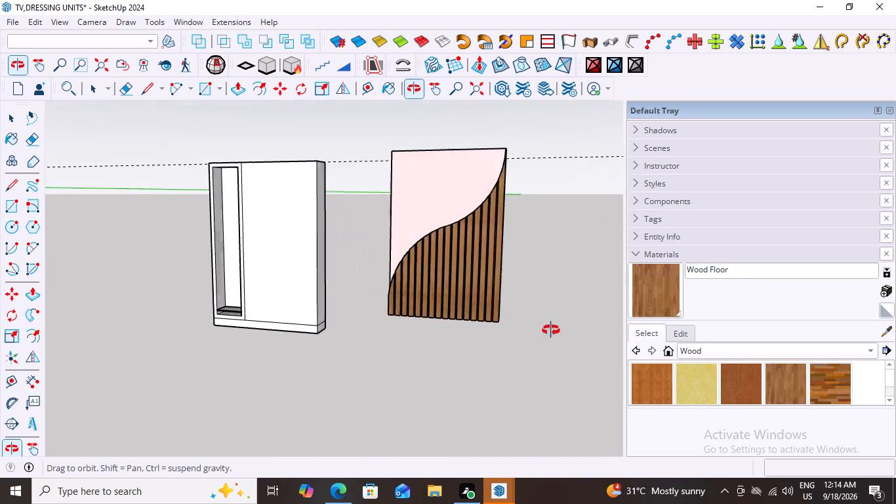
middle_click_drag(551, 330, 563, 326)
left_click(890, 110)
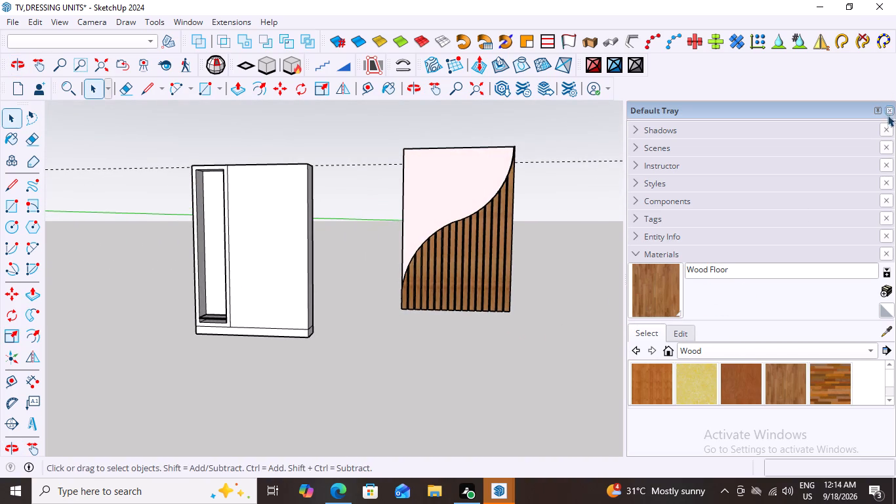
Examine the S-curve unit and the white cabinet together from the front, side and above.
middle_click_drag(580, 293, 615, 345)
scroll(615, 341, "down", 16)
scroll(626, 361, "up", 8)
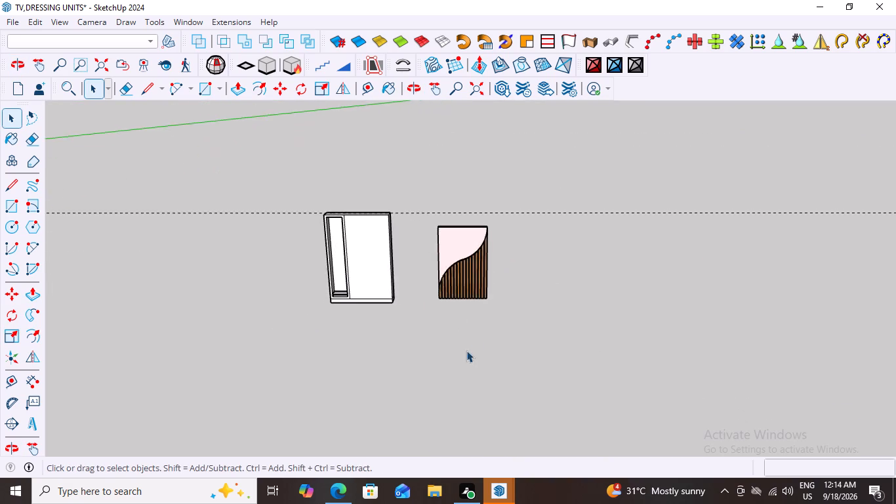
scroll(493, 260, "up", 7)
scroll(451, 301, "down", 11)
scroll(425, 325, "up", 2)
scroll(425, 325, "down", 5)
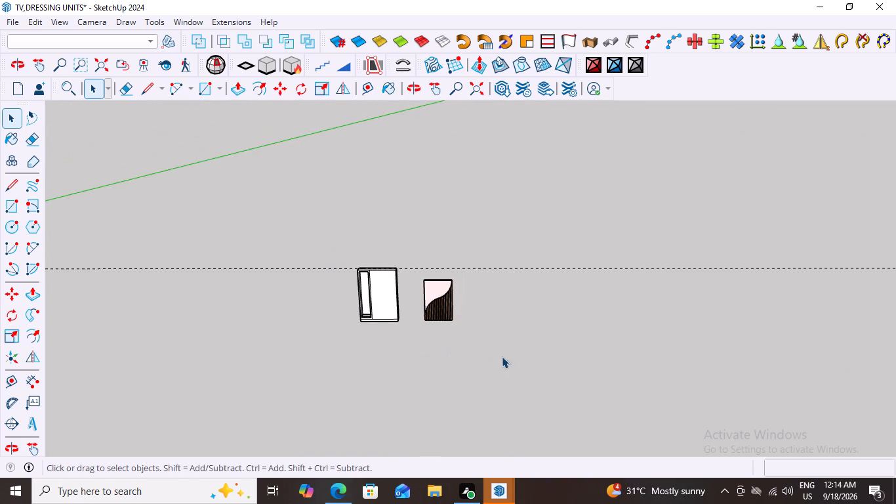
scroll(577, 337, "up", 4)
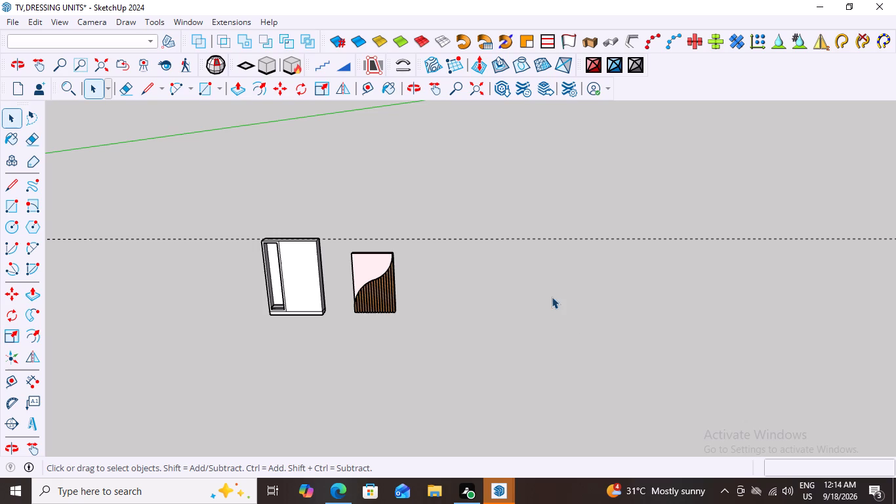
scroll(410, 308, "up", 9)
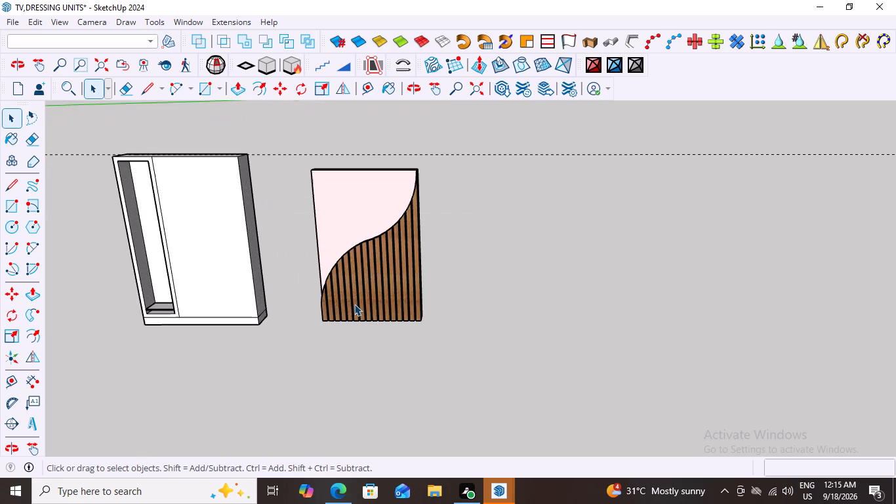
scroll(393, 306, "up", 5)
middle_click_drag(484, 261, 232, 319)
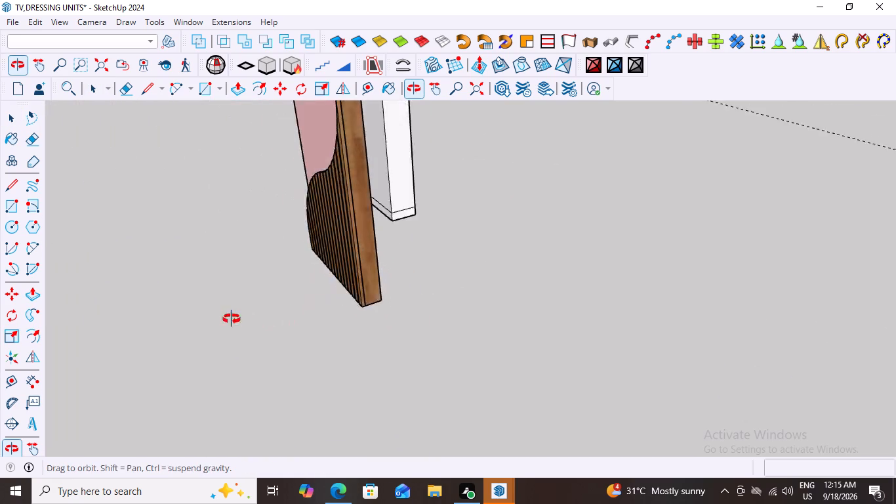
middle_click_drag(232, 319, 548, 316)
scroll(550, 314, "down", 7)
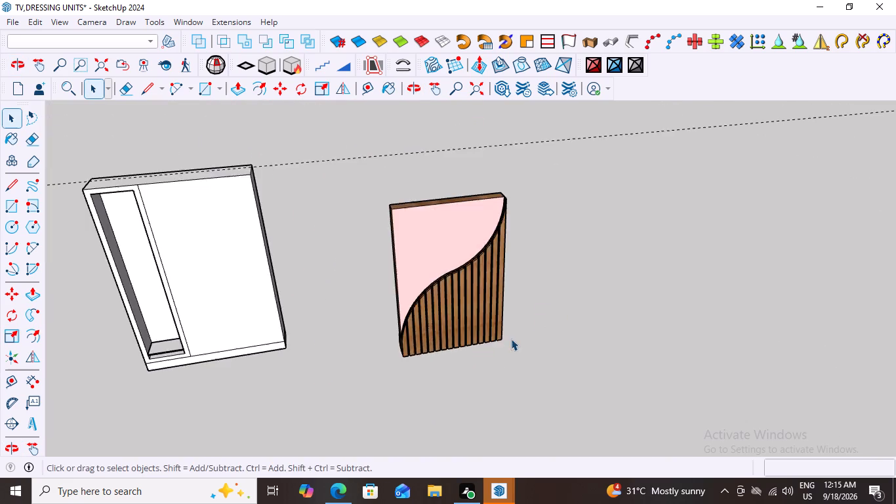
scroll(511, 339, "down", 4)
middle_click_drag(481, 378, 470, 327)
middle_click(539, 322)
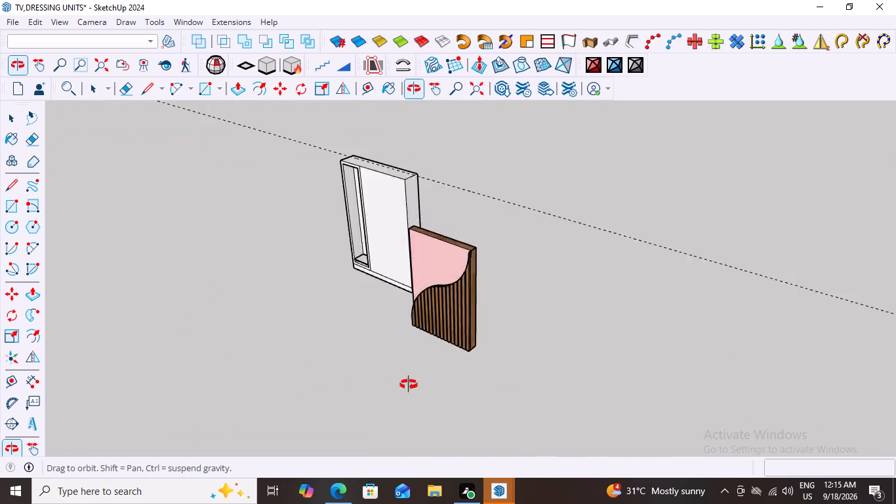
scroll(493, 333, "down", 9)
middle_click_drag(503, 350, 337, 318)
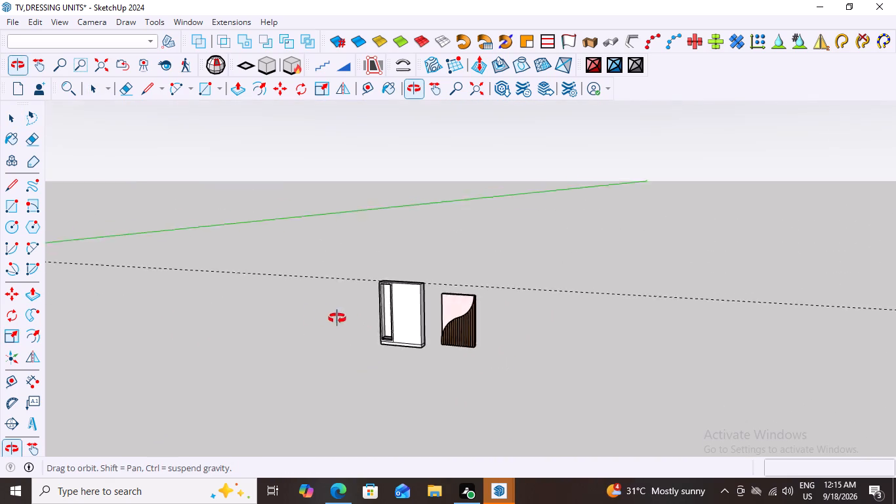
middle_click_drag(337, 318, 510, 342)
scroll(472, 343, "up", 12)
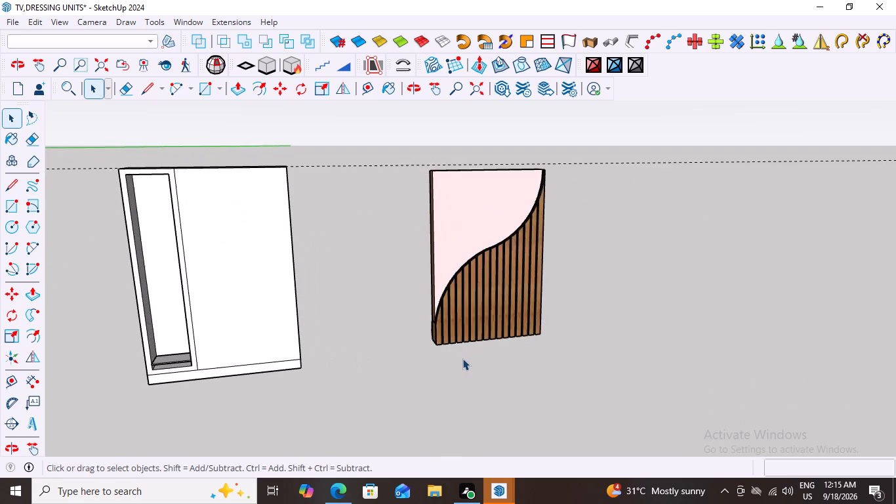
scroll(473, 358, "down", 18)
middle_click_drag(535, 378, 519, 383)
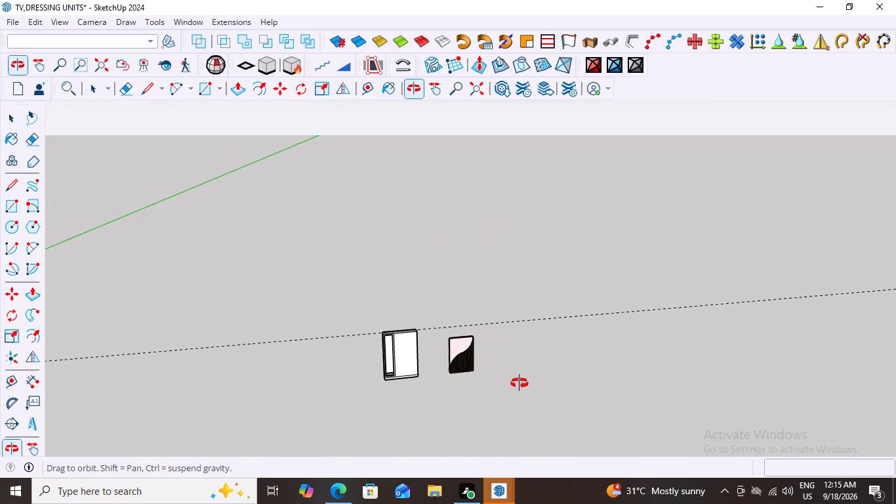
middle_click_drag(519, 383, 487, 374)
scroll(632, 415, "up", 5)
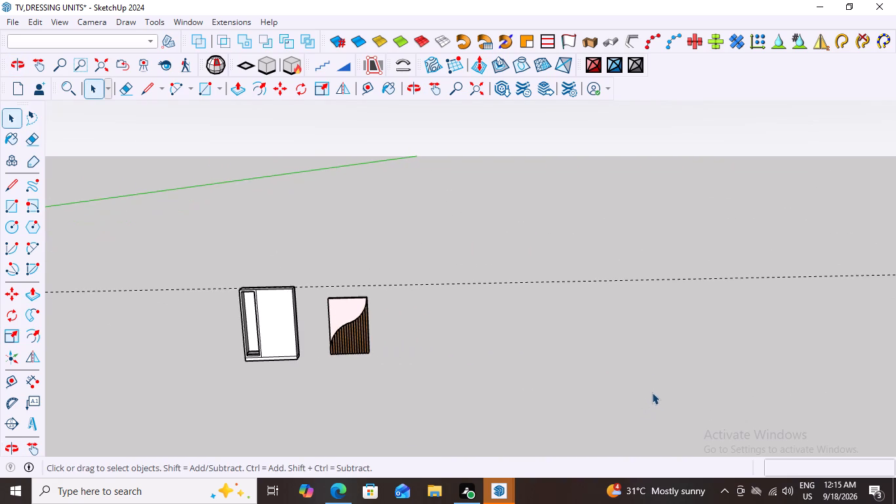
scroll(457, 367, "up", 1)
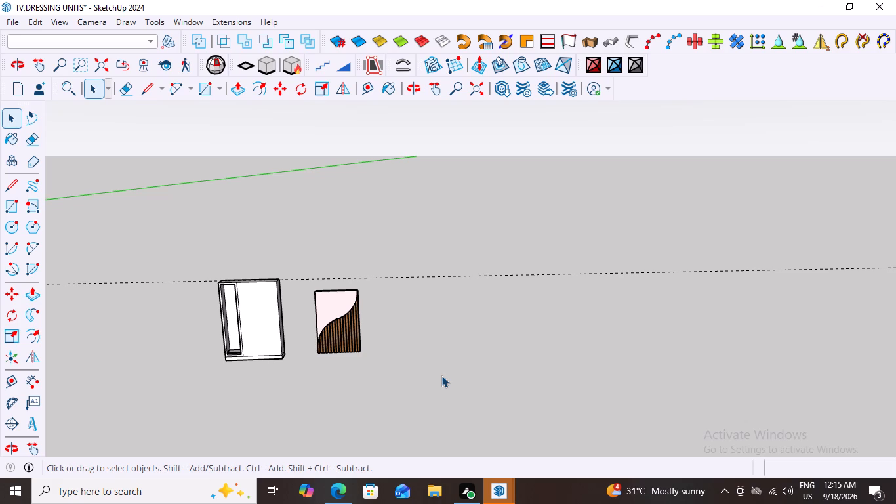
Copy the whole S-curve unit about 6' 6" sideways, on the side away from the white cabinet.
middle_click_drag(332, 370, 344, 364)
scroll(322, 360, "up", 9)
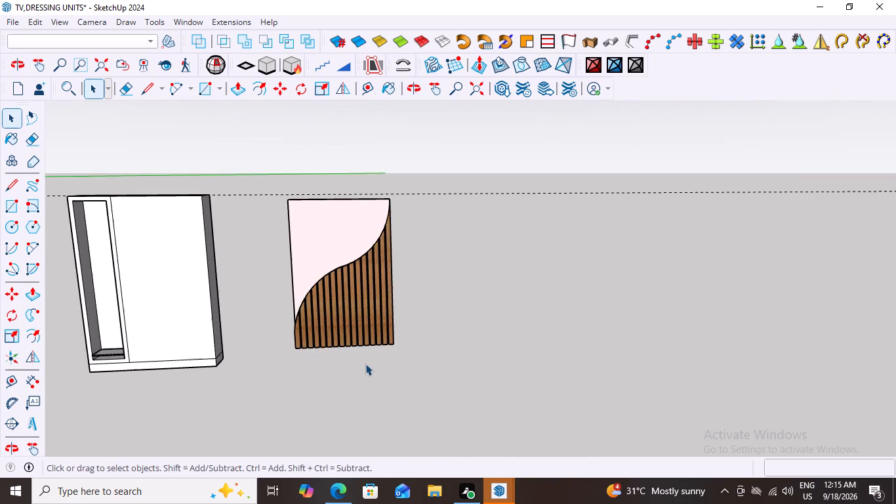
scroll(361, 364, "up", 3)
left_click_drag(435, 120, 258, 341)
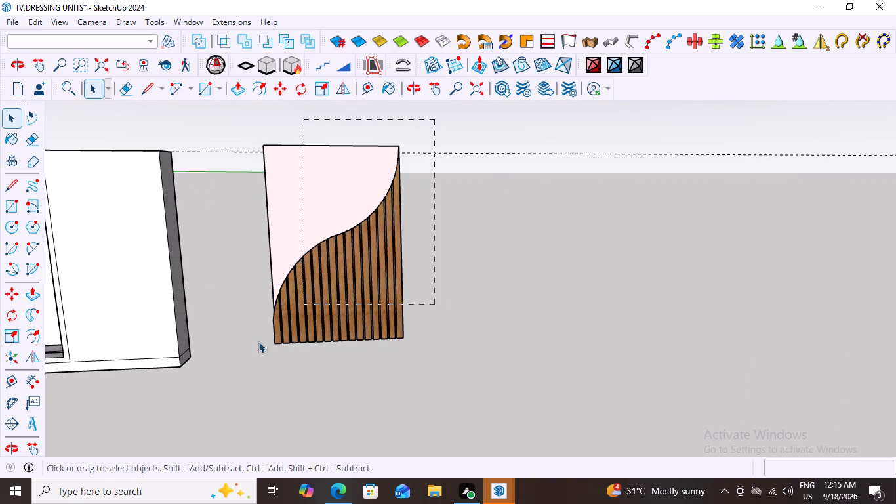
left_click_drag(258, 341, 226, 369)
scroll(426, 381, "down", 4)
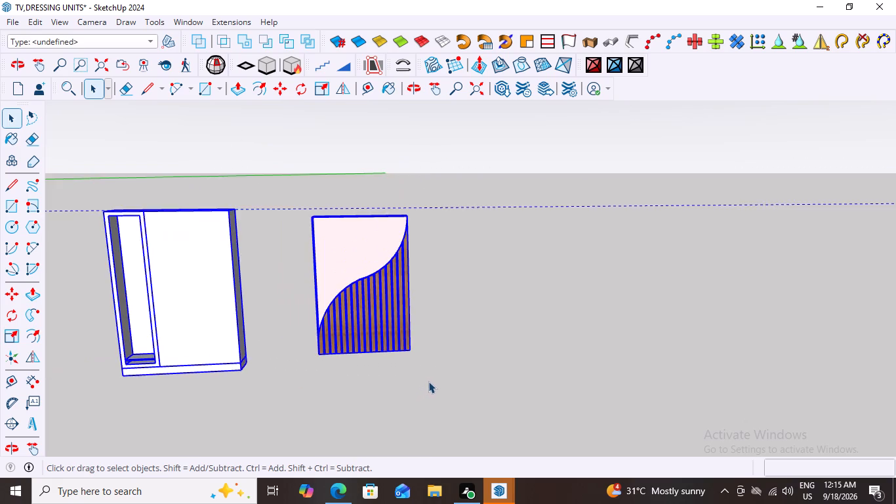
scroll(428, 381, "down", 1)
key("space")
left_click(443, 356)
left_click_drag(424, 200, 391, 277)
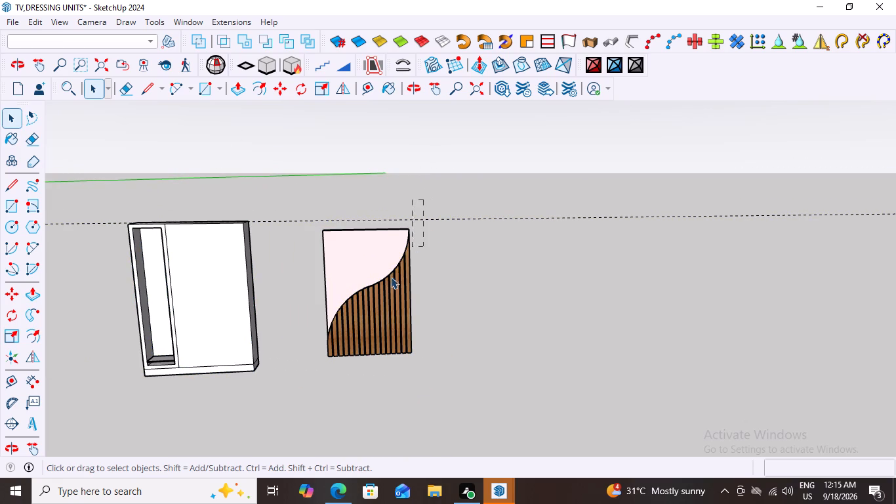
left_click_drag(391, 277, 315, 380)
left_click(470, 310)
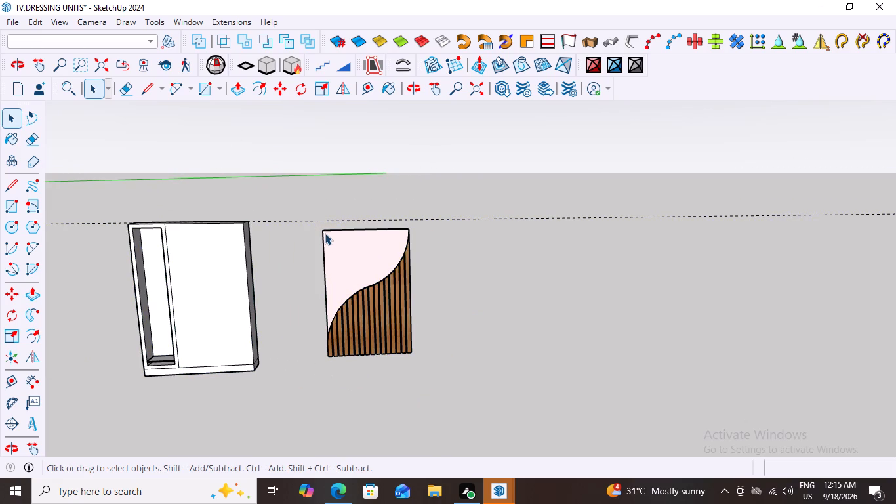
triple_click(325, 228)
left_click_drag(299, 219, 432, 381)
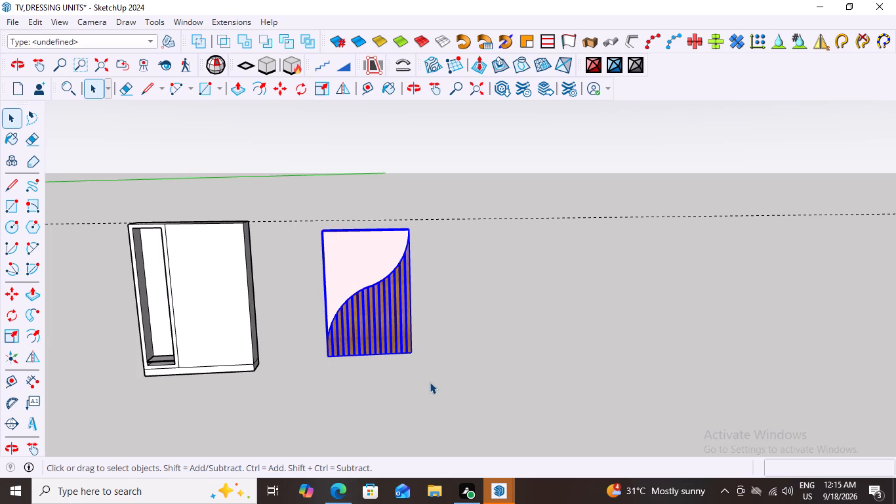
key("m")
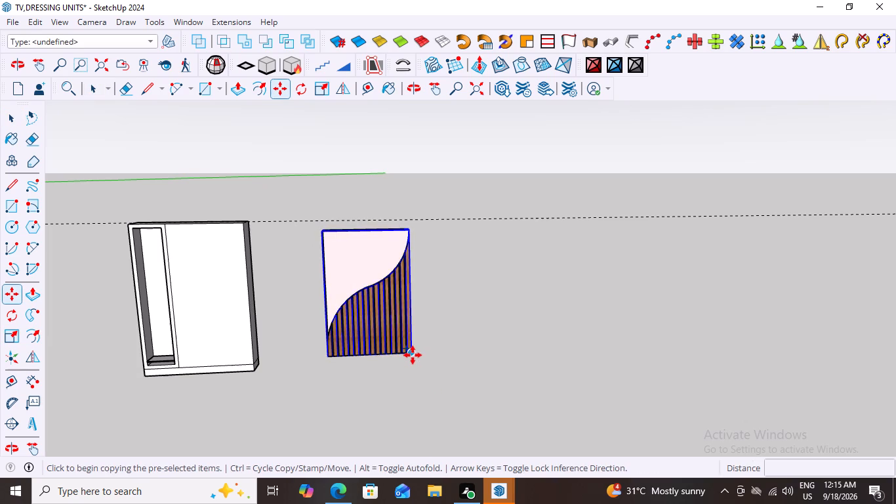
left_click(413, 355)
left_click(565, 351)
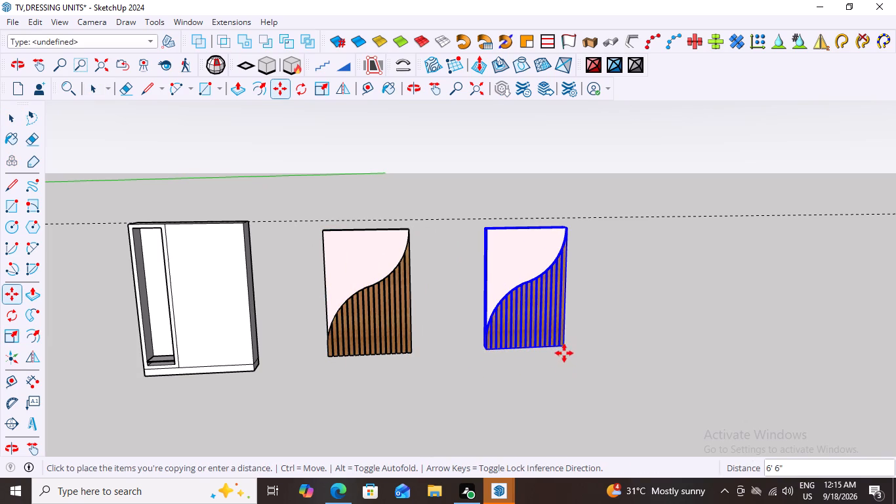
key("space")
left_click(654, 364)
Examine the original and copied S-curve units beside the cabinet from the front and from above.
middle_click_drag(618, 348, 586, 320)
scroll(584, 306, "down", 3)
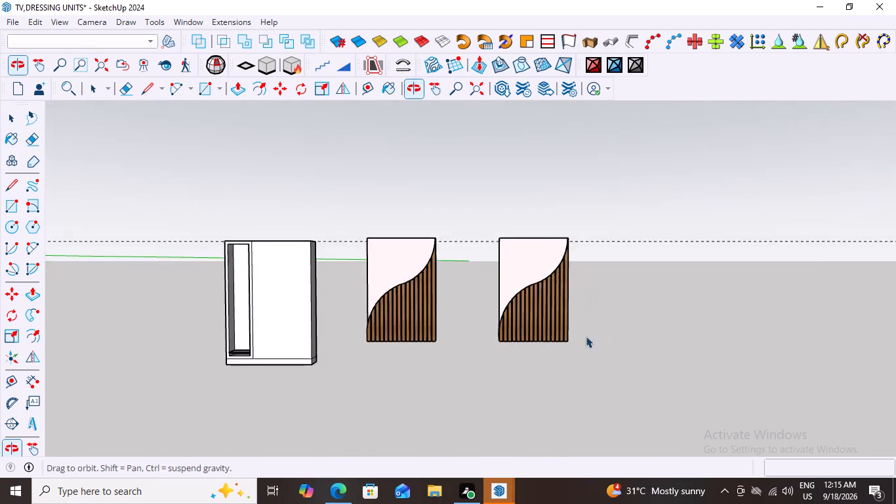
scroll(609, 333, "down", 6)
scroll(594, 394, "up", 2)
middle_click_drag(596, 392, 607, 377)
scroll(605, 371, "up", 3)
middle_click_drag(559, 333, 570, 358)
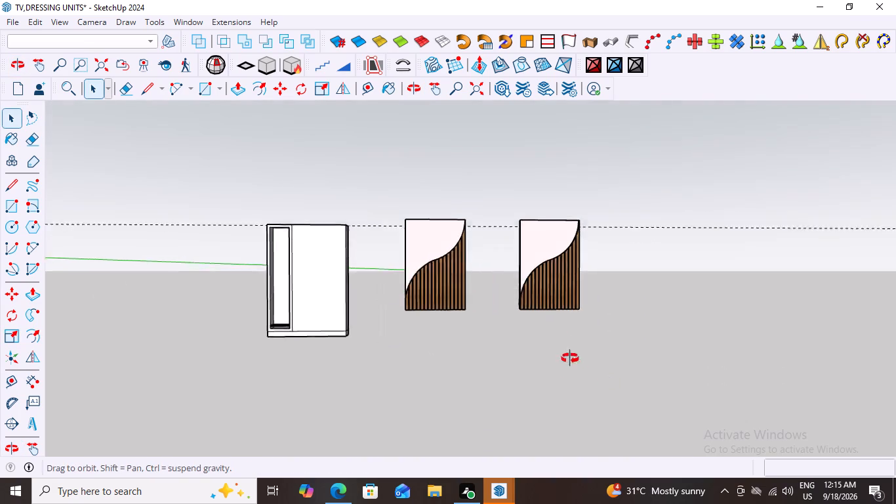
middle_click_drag(570, 358, 641, 494)
middle_click_drag(588, 345, 533, 324)
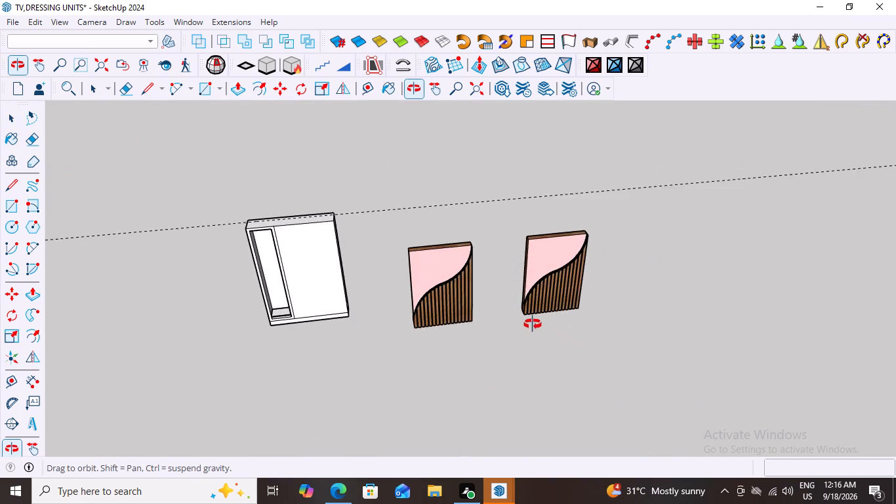
middle_click_drag(533, 324, 521, 319)
Draw a 3' 6" line along the red axis just in front of the copied unit's base, matching its width.
scroll(571, 345, "up", 5)
middle_click_drag(569, 339, 571, 287)
scroll(547, 346, "up", 3)
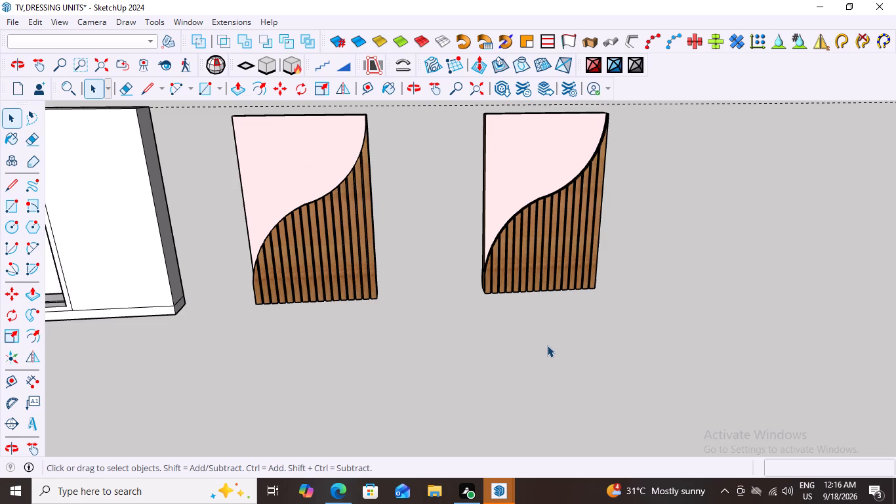
key("l")
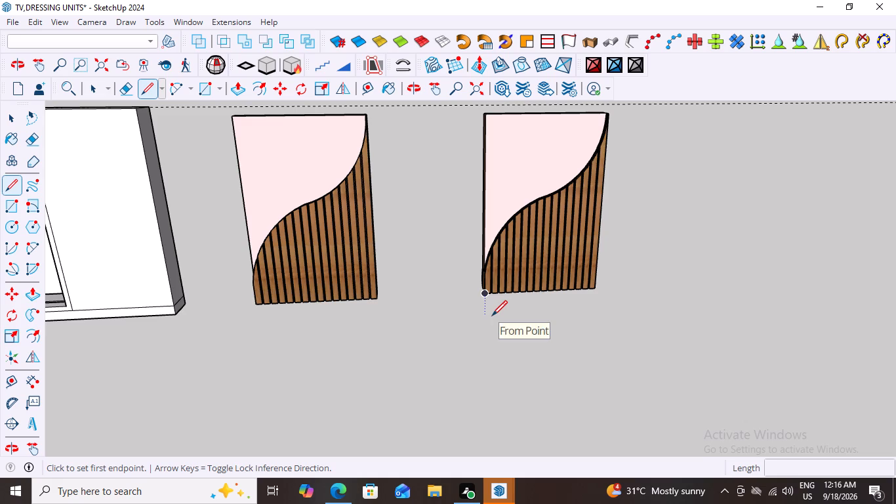
left_click(487, 316)
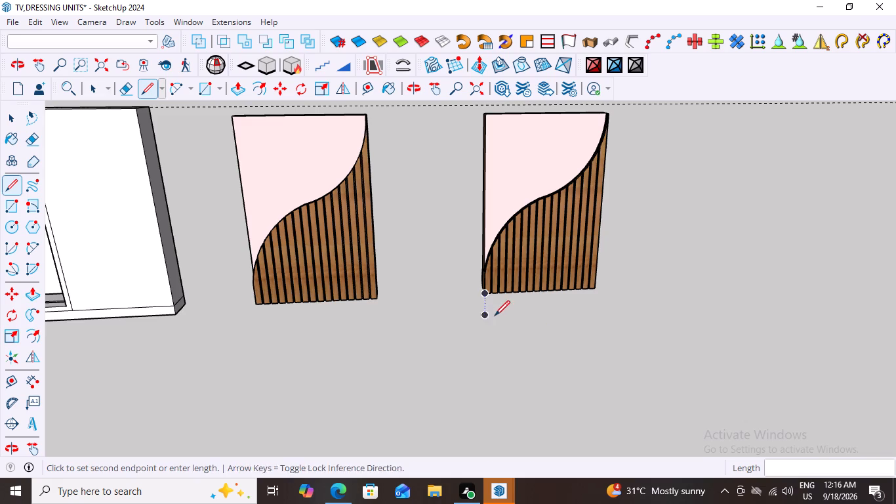
left_click(597, 311)
key("space")
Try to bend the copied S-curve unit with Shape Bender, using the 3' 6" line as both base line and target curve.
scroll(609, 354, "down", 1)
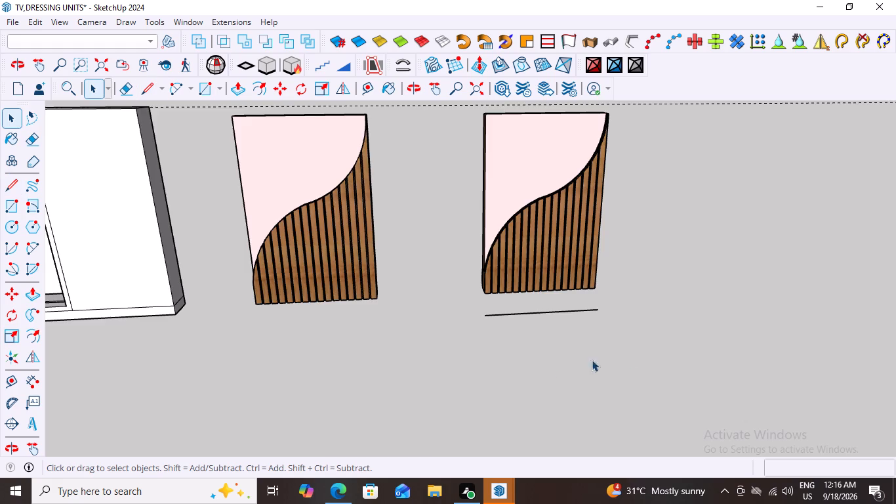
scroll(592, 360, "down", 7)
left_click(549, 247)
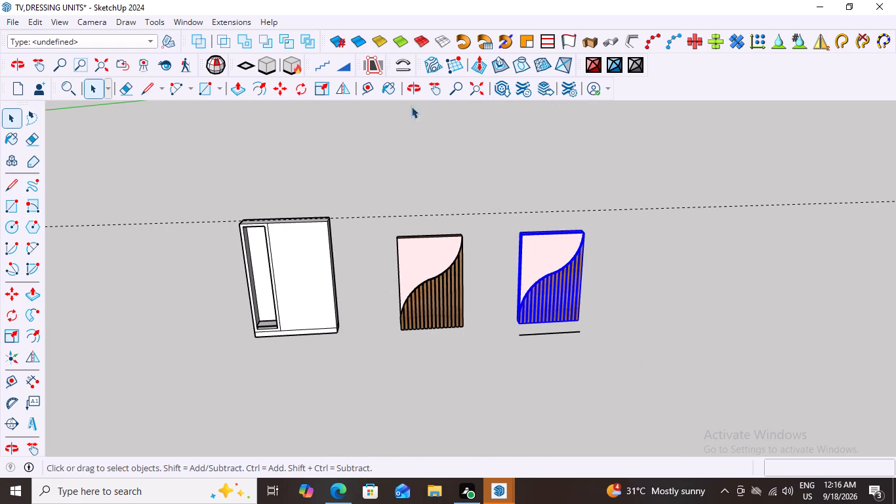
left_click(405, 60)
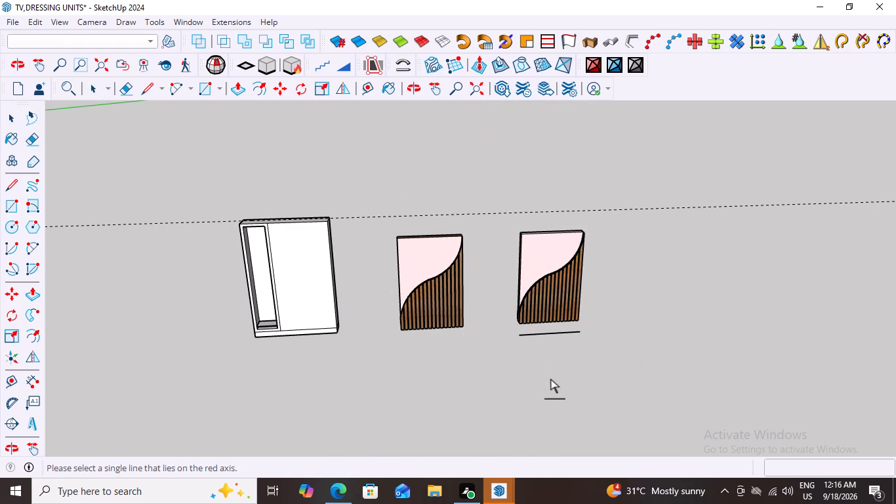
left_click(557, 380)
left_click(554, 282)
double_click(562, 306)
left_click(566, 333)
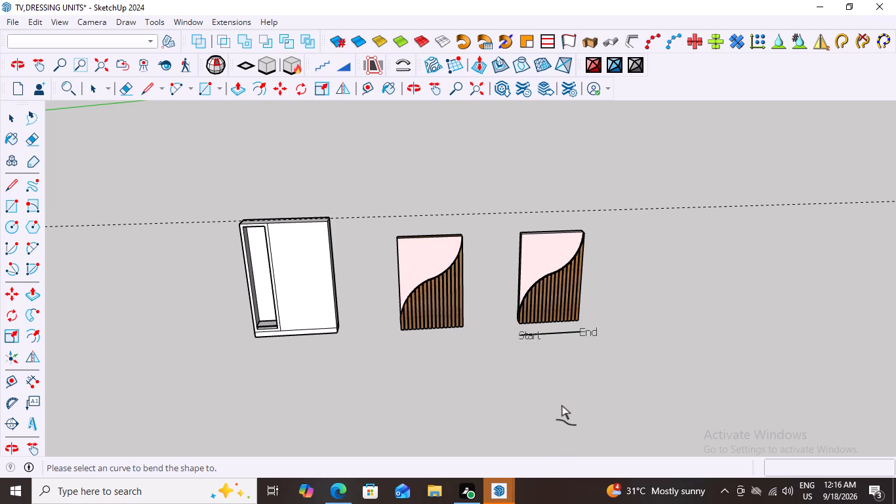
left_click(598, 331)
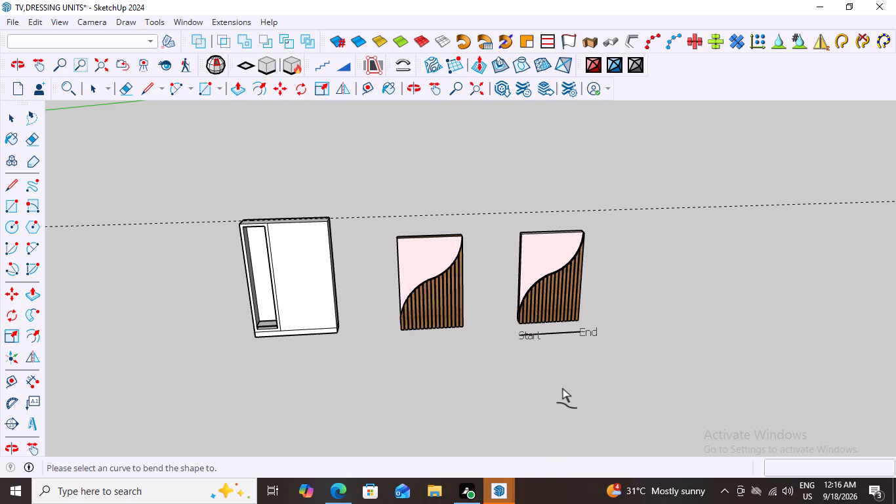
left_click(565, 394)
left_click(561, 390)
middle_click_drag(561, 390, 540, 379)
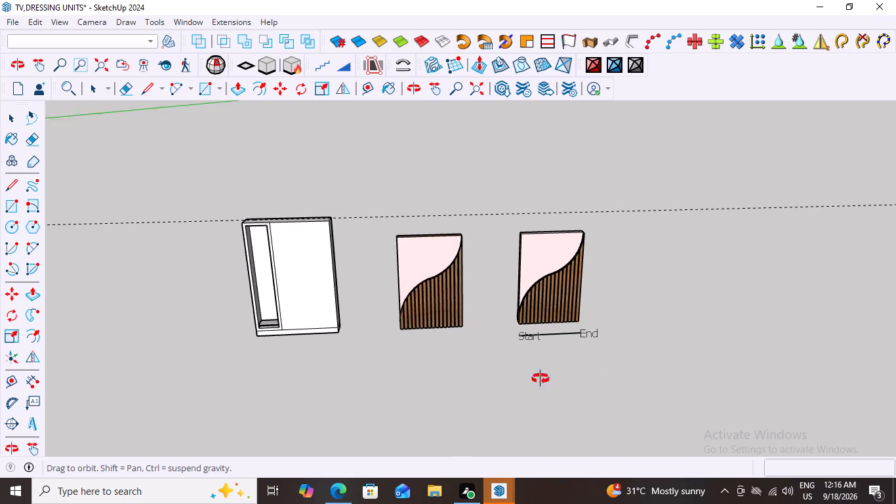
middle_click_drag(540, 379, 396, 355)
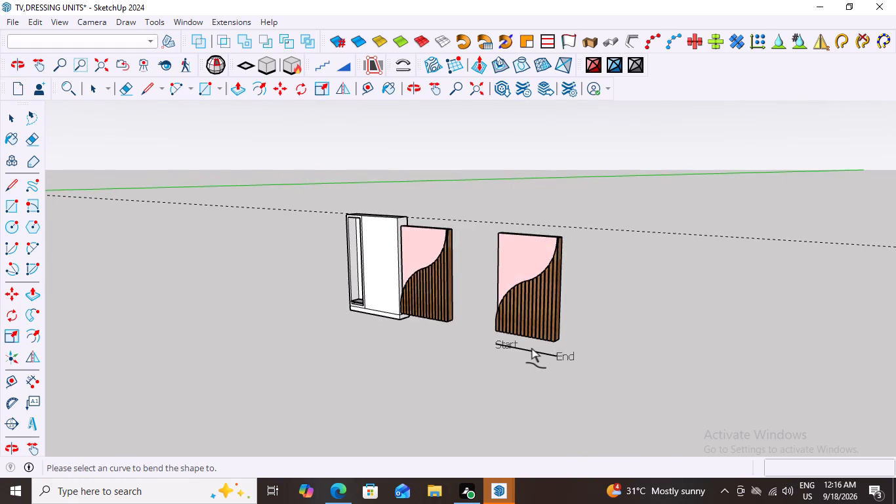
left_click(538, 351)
Examine the bend preview at the copied unit from the front, from the side and close up along its base.
middle_click_drag(474, 382, 540, 406)
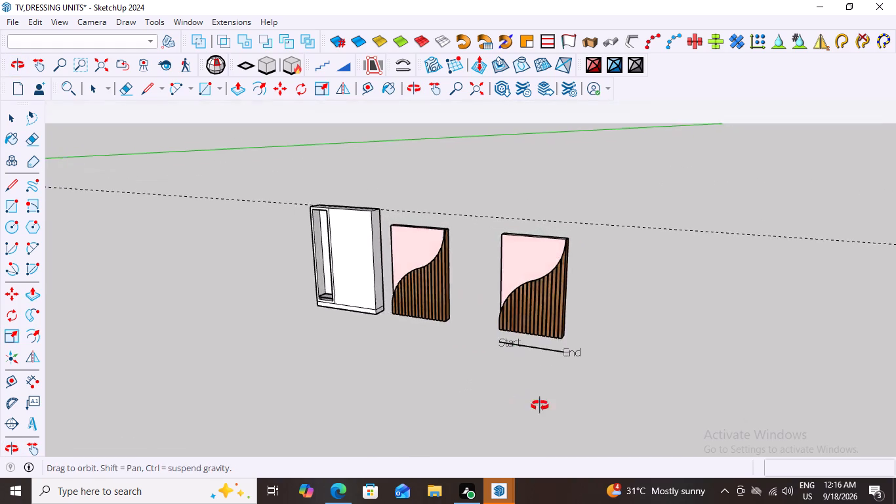
middle_click_drag(540, 406, 573, 410)
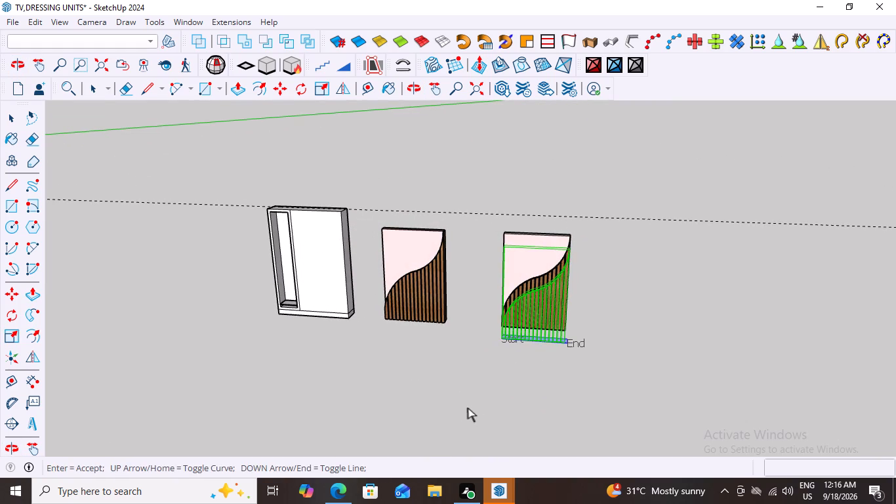
left_click(523, 396)
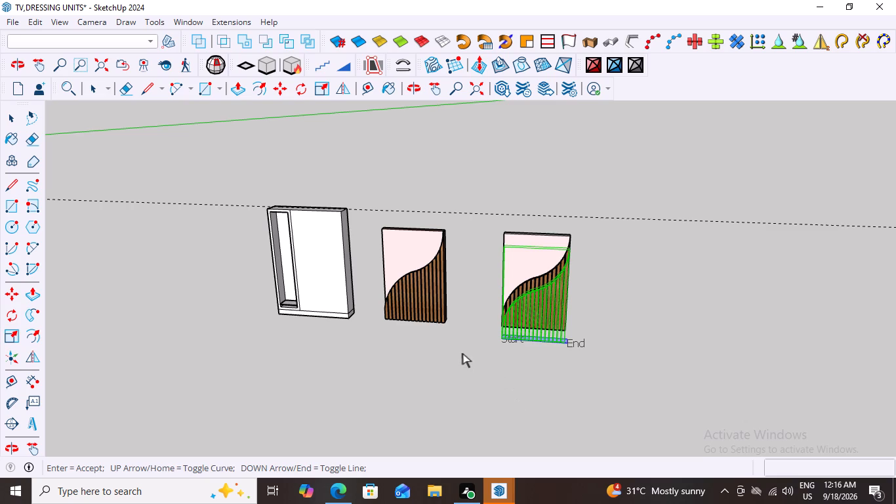
double_click(469, 354)
double_click(592, 341)
double_click(573, 366)
middle_click_drag(612, 344, 382, 349)
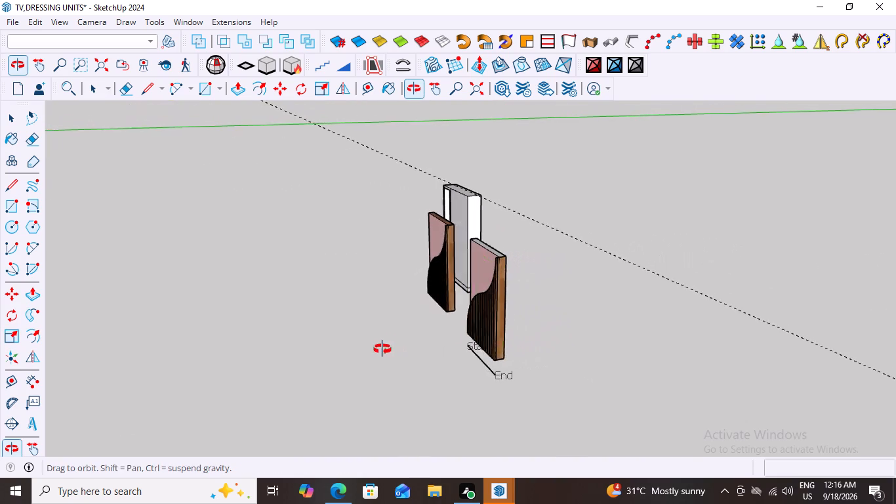
middle_click_drag(382, 349, 380, 349)
scroll(356, 397, "down", 2)
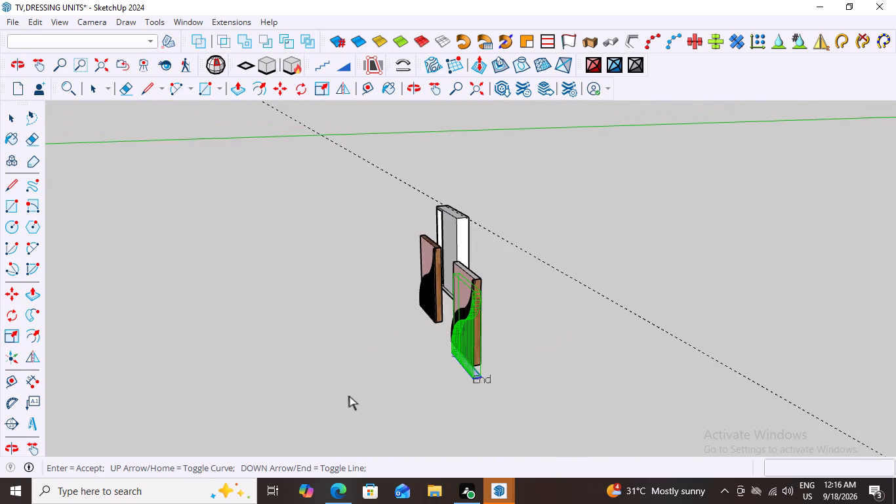
scroll(462, 393, "up", 14)
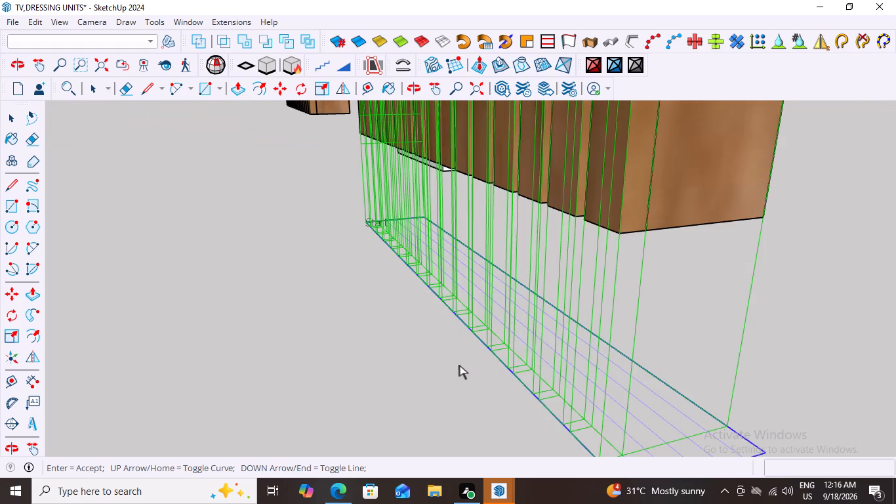
scroll(457, 360, "down", 3)
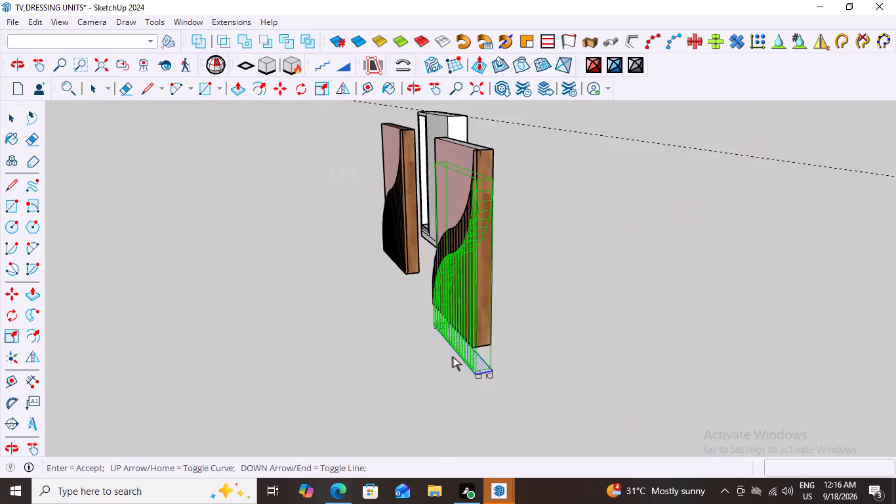
scroll(460, 356, "down", 4)
left_click(474, 343)
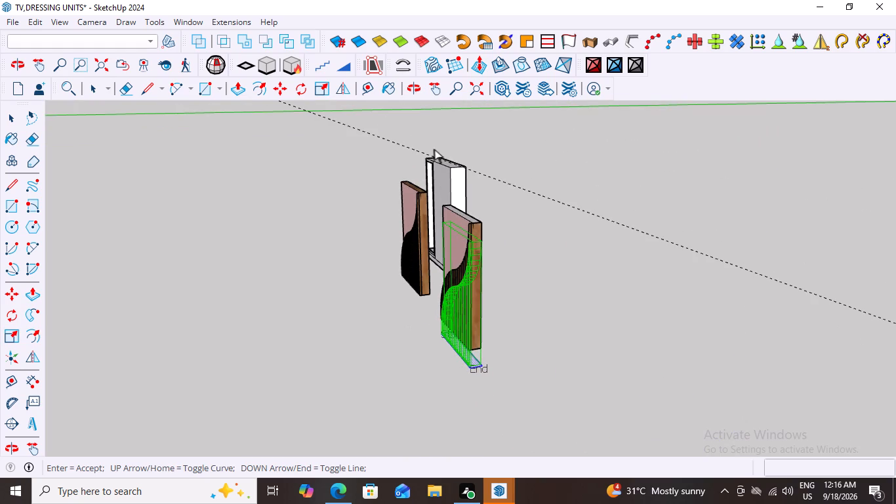
left_click(405, 63)
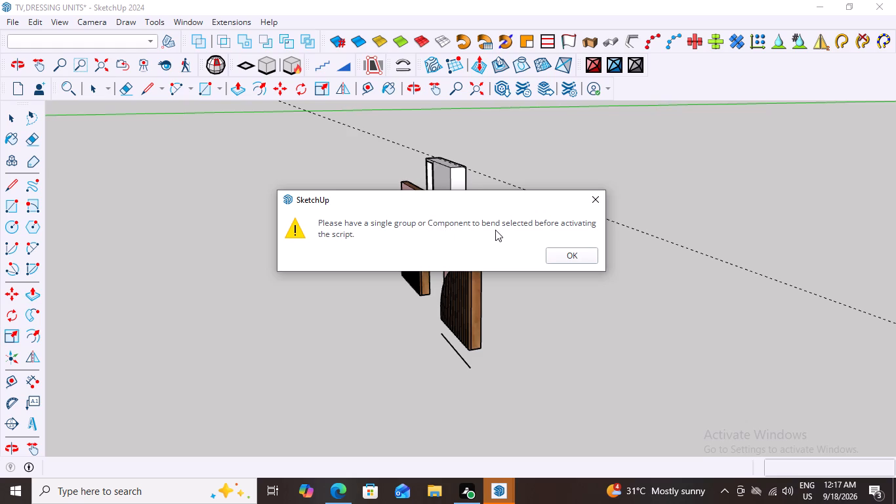
left_click(567, 251)
Convert the copied S-curve unit's group into a component, keeping the default definition settings.
middle_click_drag(346, 350, 523, 390)
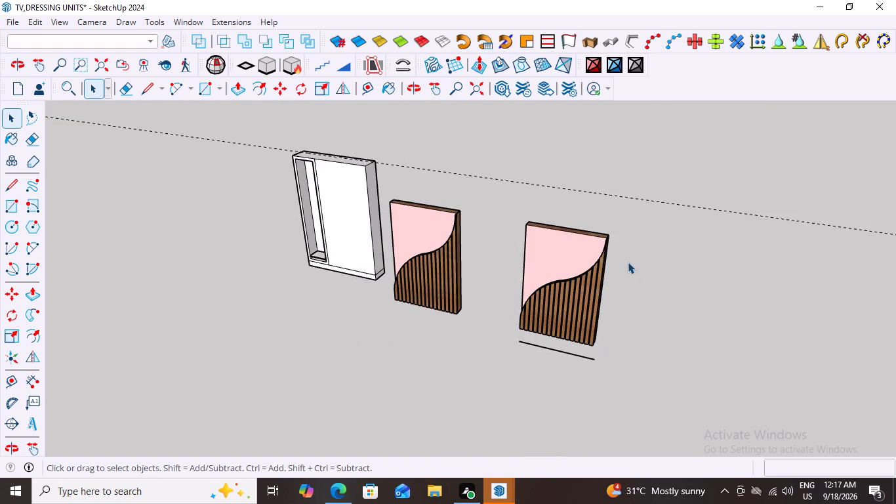
left_click_drag(621, 203, 507, 334)
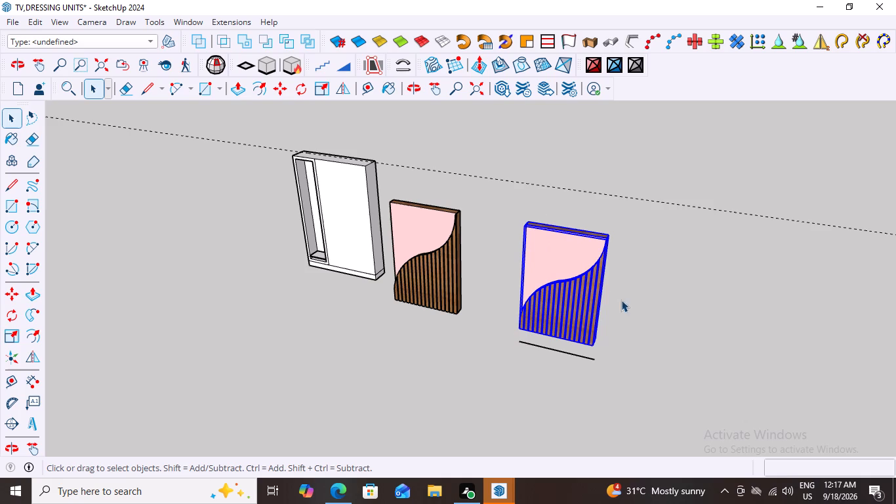
right_click(556, 263)
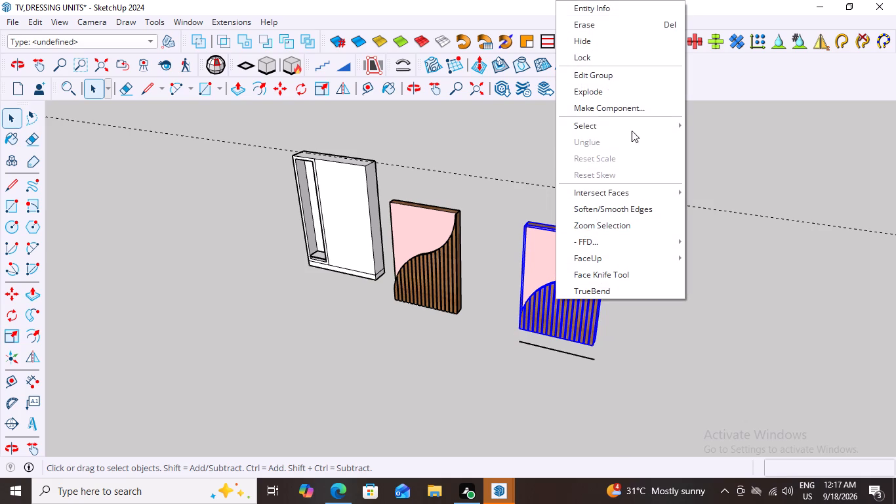
left_click(605, 108)
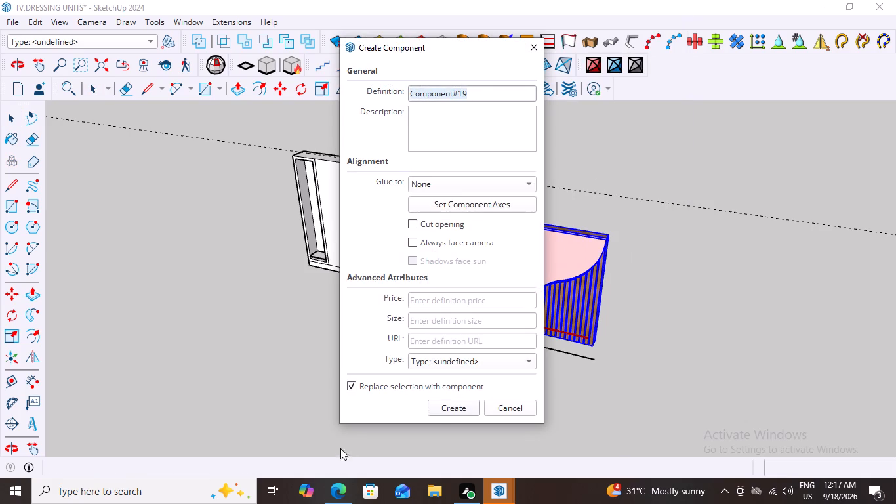
left_click(455, 404)
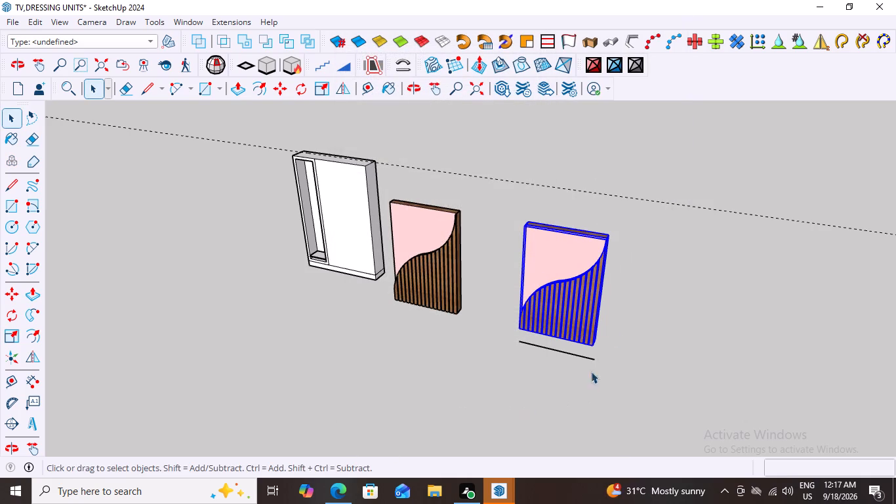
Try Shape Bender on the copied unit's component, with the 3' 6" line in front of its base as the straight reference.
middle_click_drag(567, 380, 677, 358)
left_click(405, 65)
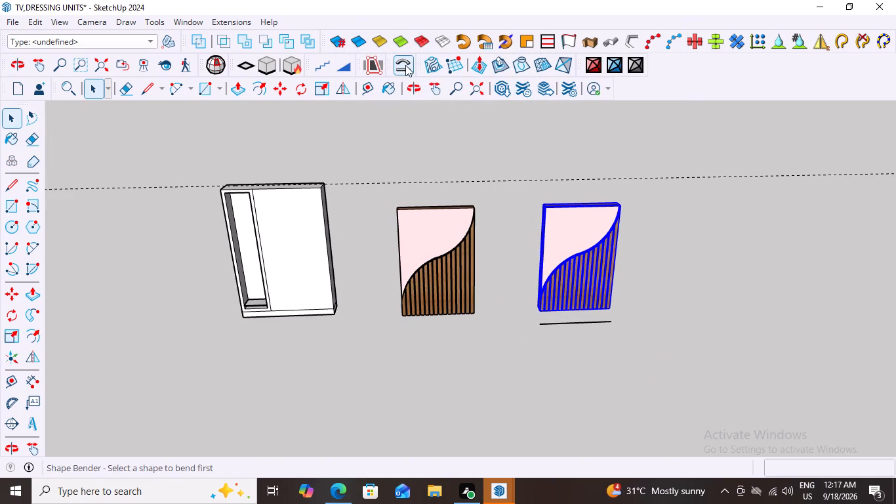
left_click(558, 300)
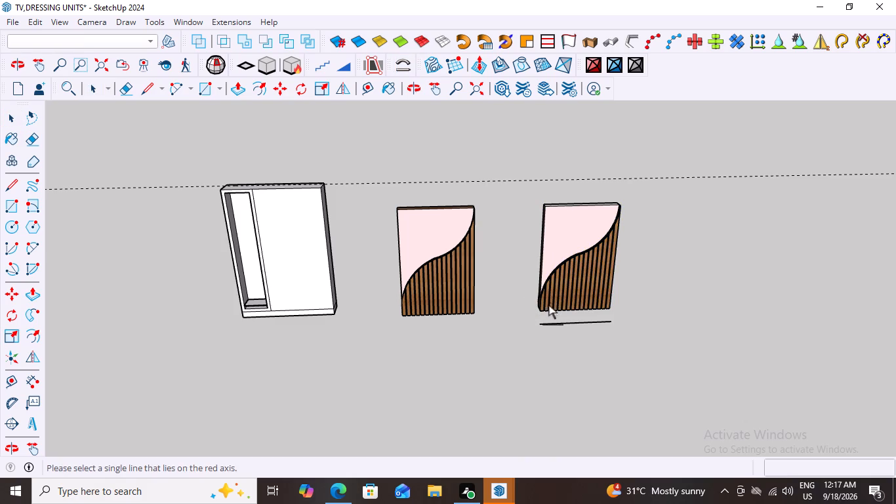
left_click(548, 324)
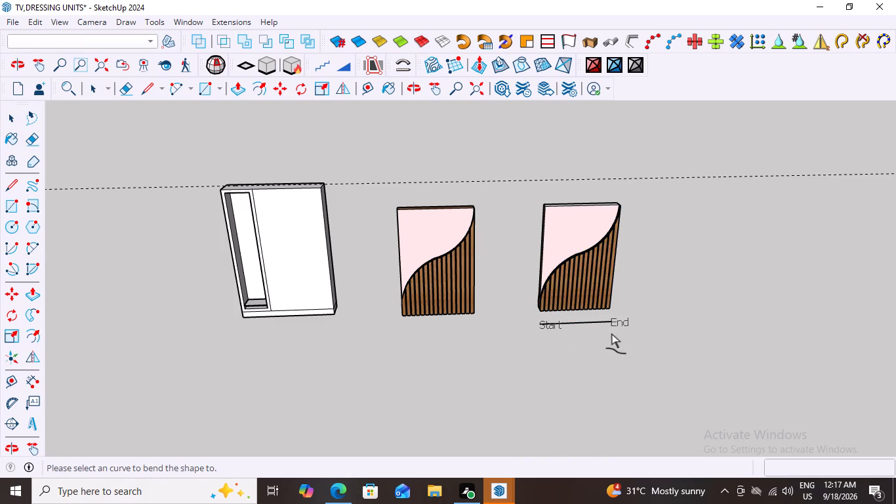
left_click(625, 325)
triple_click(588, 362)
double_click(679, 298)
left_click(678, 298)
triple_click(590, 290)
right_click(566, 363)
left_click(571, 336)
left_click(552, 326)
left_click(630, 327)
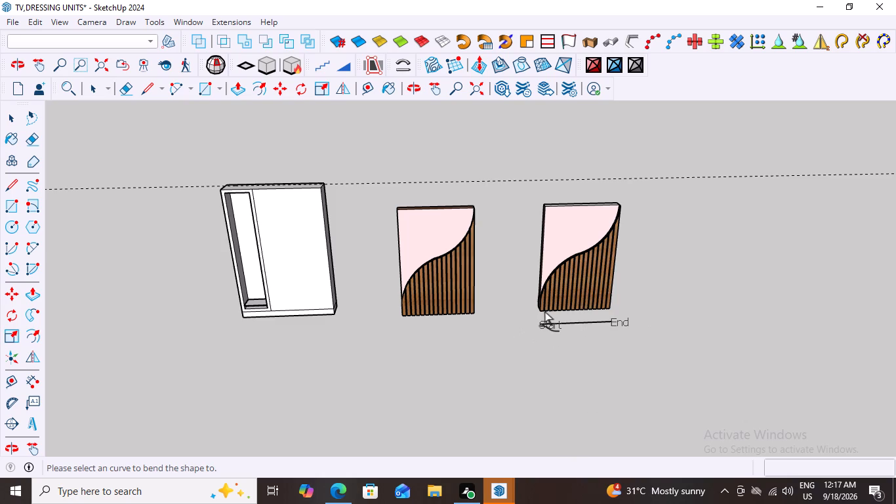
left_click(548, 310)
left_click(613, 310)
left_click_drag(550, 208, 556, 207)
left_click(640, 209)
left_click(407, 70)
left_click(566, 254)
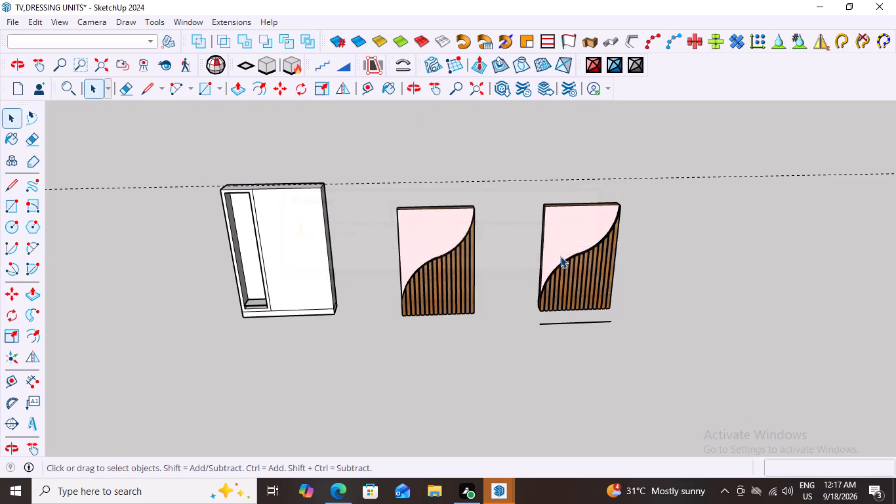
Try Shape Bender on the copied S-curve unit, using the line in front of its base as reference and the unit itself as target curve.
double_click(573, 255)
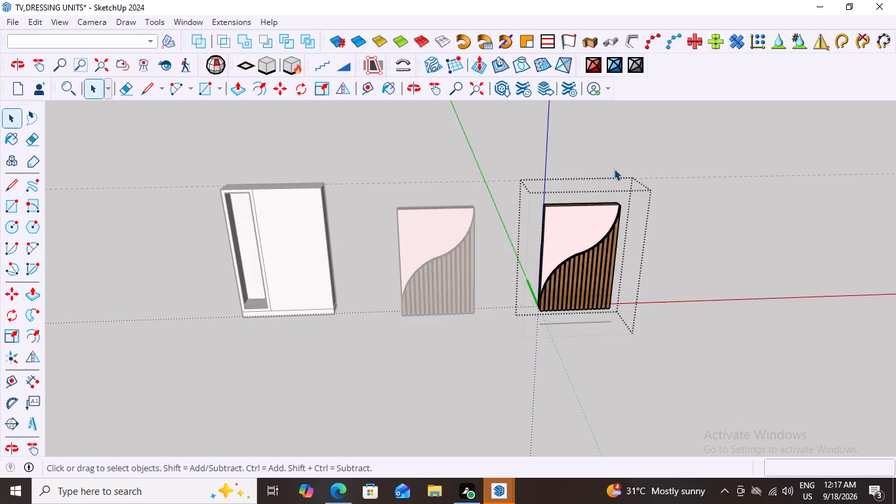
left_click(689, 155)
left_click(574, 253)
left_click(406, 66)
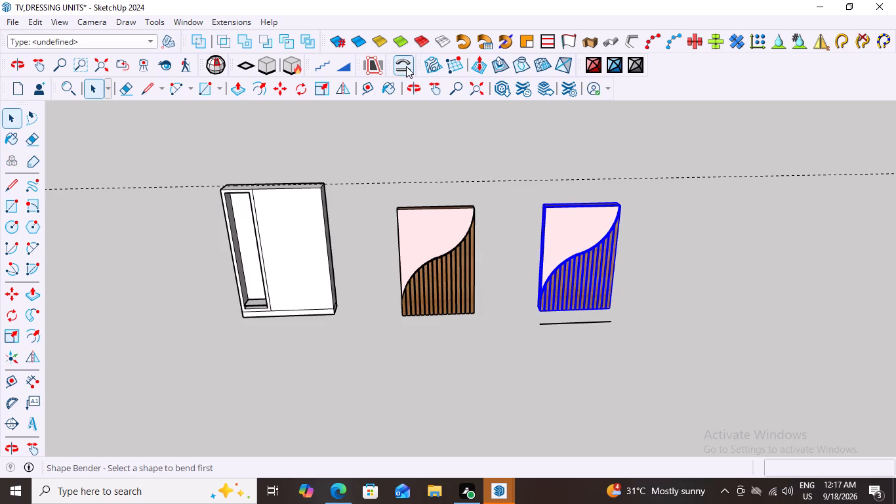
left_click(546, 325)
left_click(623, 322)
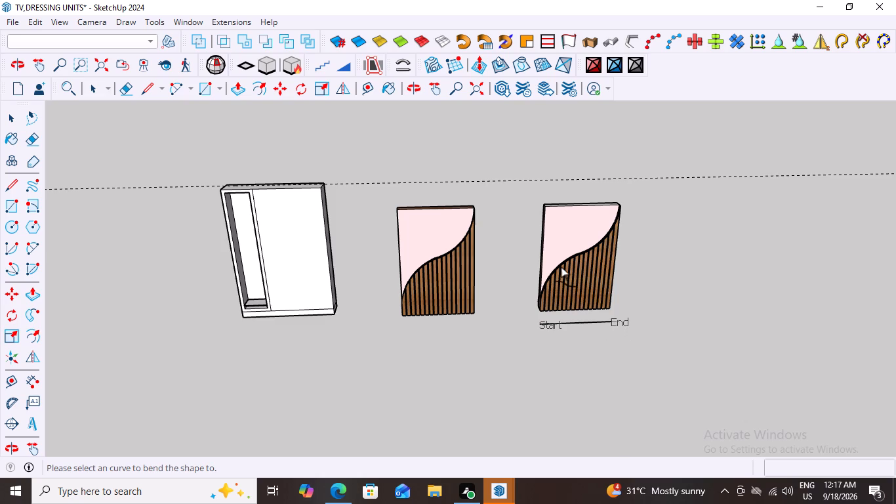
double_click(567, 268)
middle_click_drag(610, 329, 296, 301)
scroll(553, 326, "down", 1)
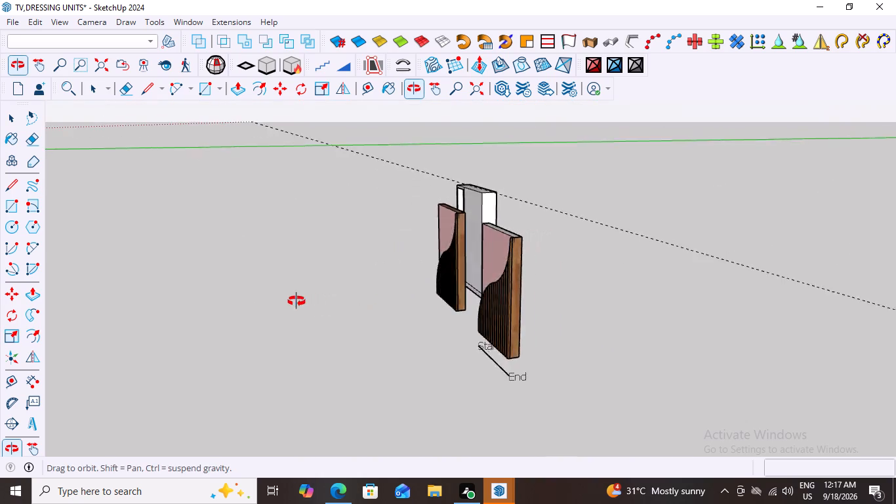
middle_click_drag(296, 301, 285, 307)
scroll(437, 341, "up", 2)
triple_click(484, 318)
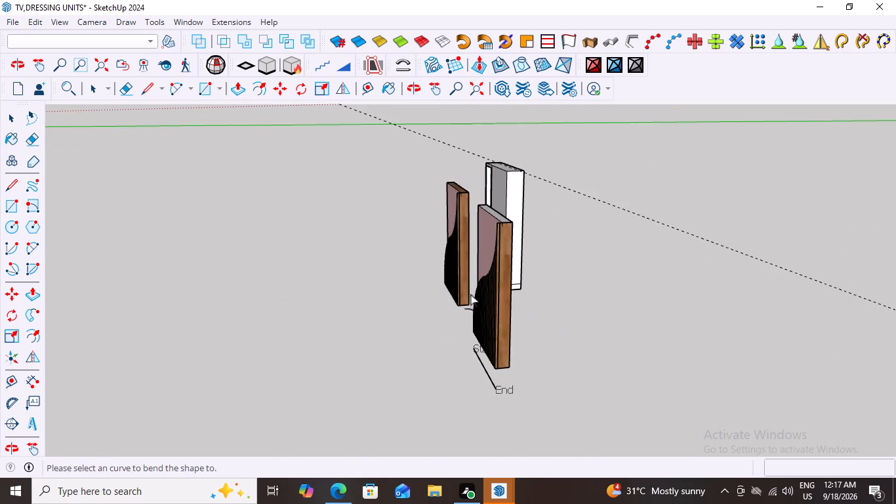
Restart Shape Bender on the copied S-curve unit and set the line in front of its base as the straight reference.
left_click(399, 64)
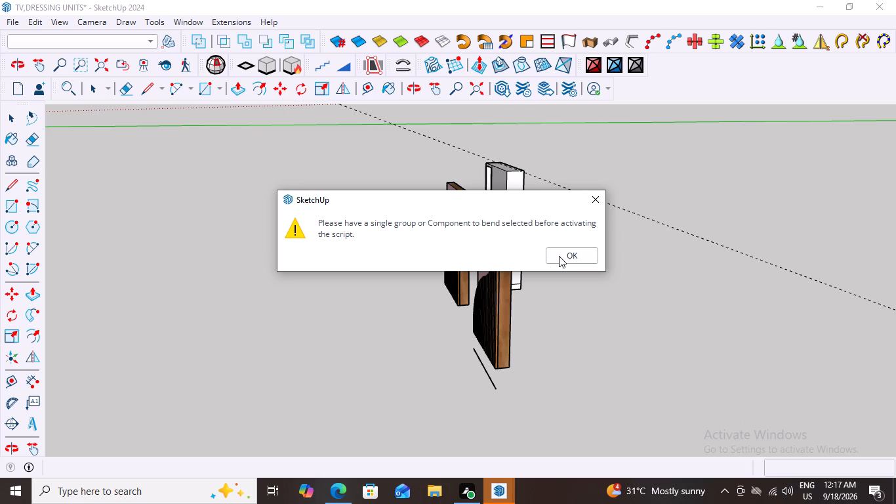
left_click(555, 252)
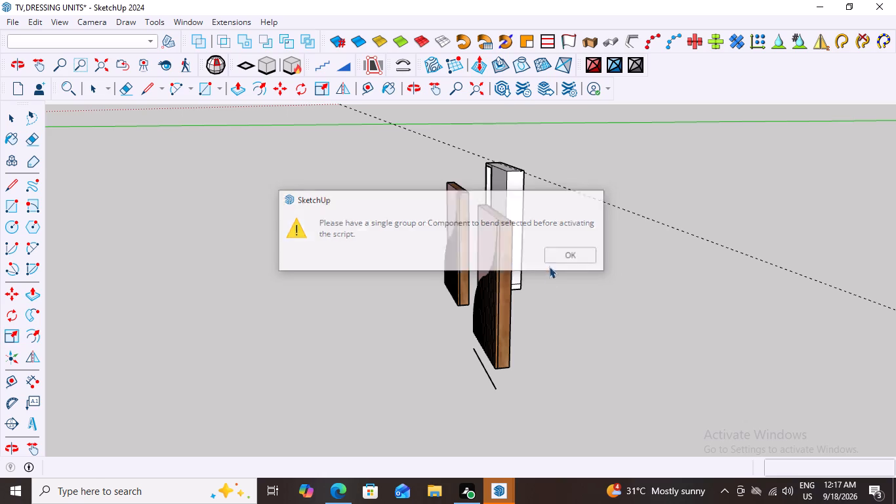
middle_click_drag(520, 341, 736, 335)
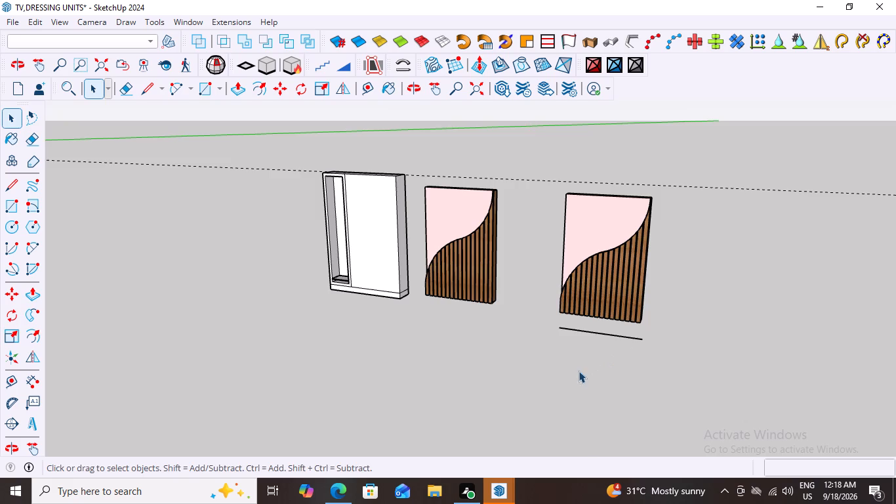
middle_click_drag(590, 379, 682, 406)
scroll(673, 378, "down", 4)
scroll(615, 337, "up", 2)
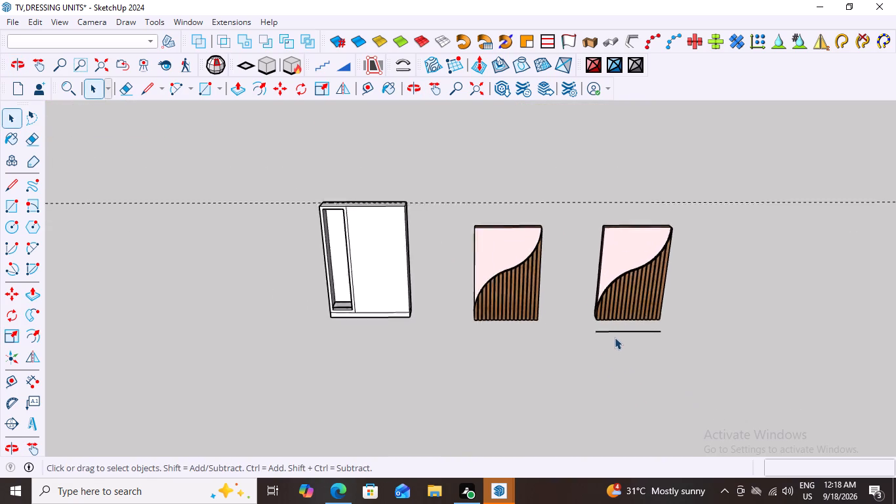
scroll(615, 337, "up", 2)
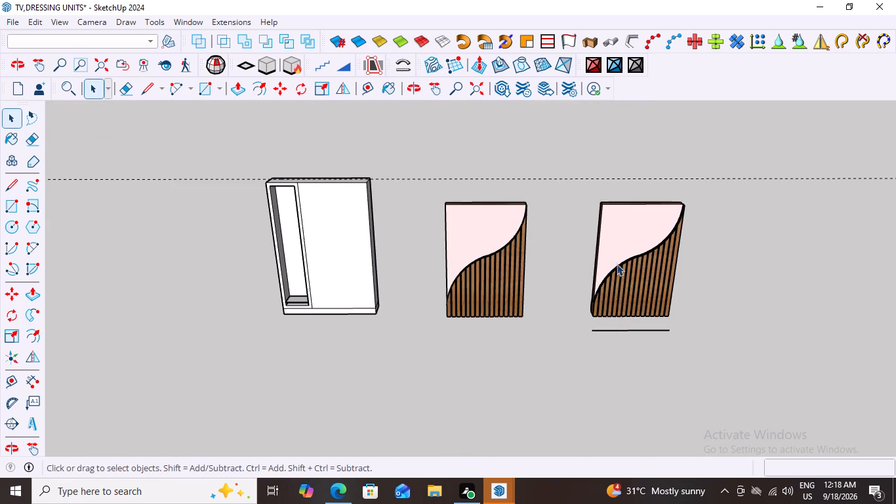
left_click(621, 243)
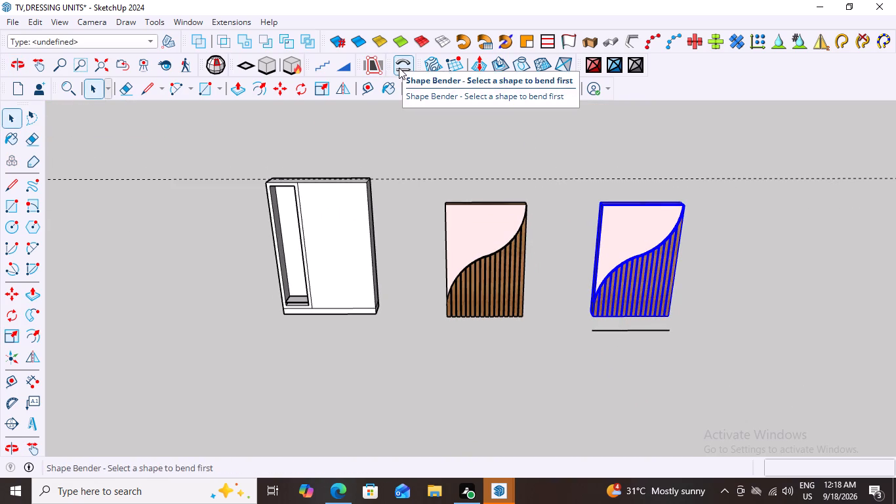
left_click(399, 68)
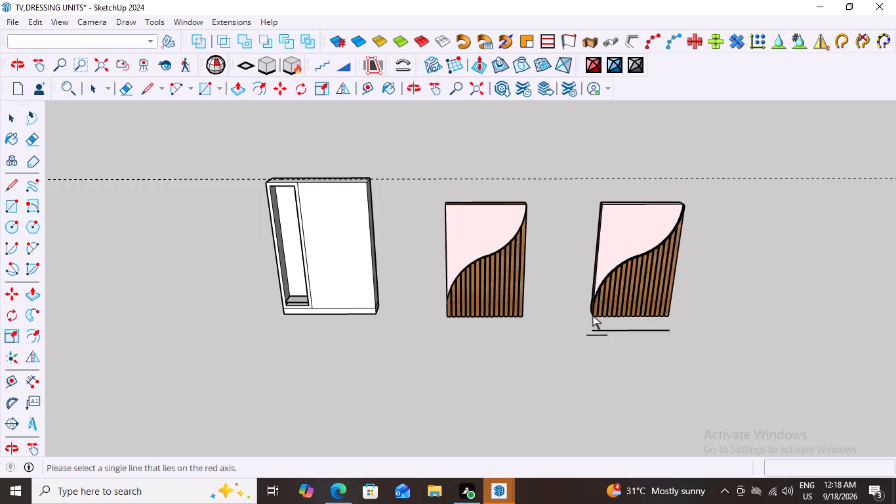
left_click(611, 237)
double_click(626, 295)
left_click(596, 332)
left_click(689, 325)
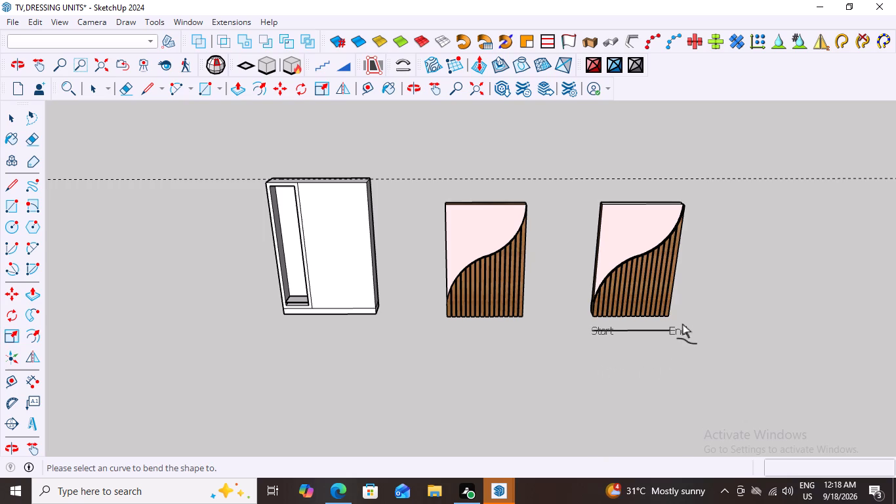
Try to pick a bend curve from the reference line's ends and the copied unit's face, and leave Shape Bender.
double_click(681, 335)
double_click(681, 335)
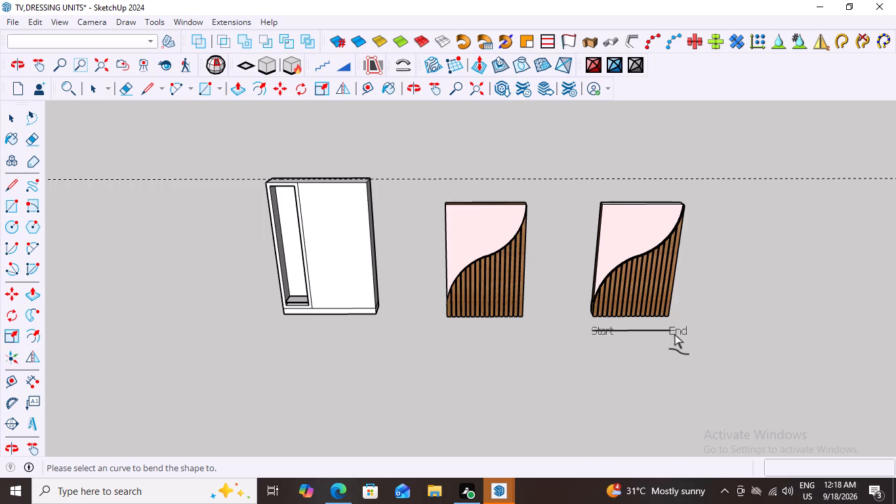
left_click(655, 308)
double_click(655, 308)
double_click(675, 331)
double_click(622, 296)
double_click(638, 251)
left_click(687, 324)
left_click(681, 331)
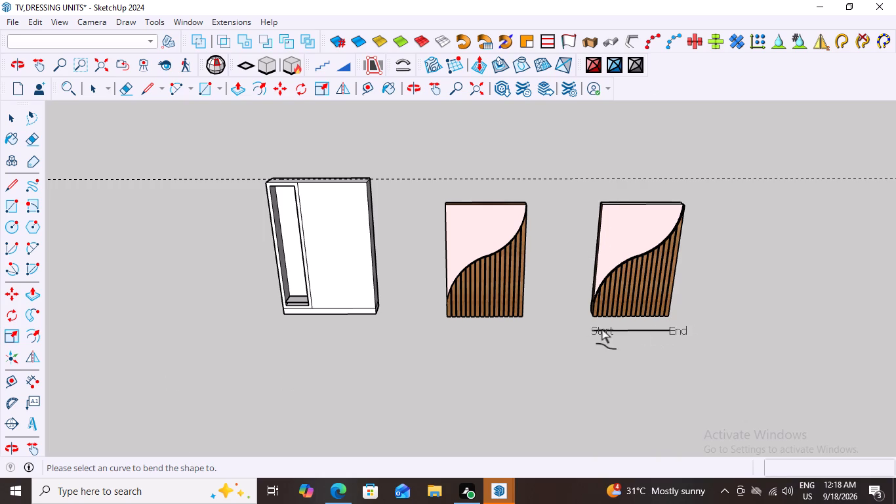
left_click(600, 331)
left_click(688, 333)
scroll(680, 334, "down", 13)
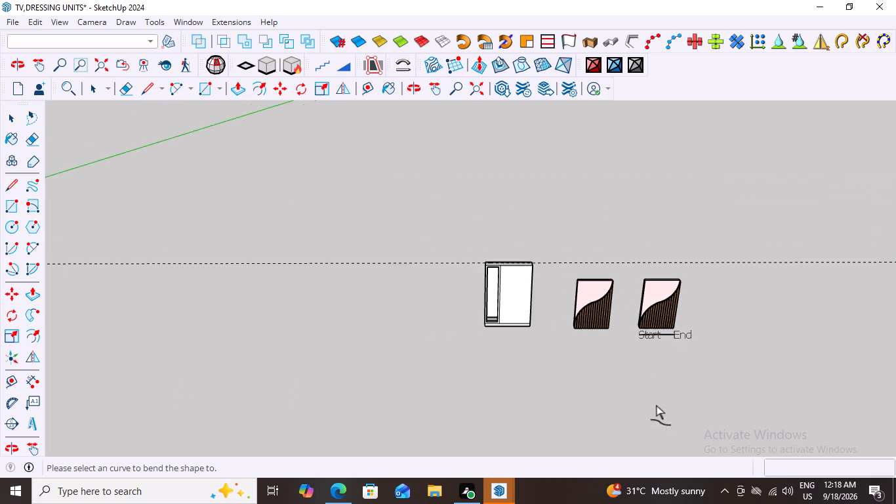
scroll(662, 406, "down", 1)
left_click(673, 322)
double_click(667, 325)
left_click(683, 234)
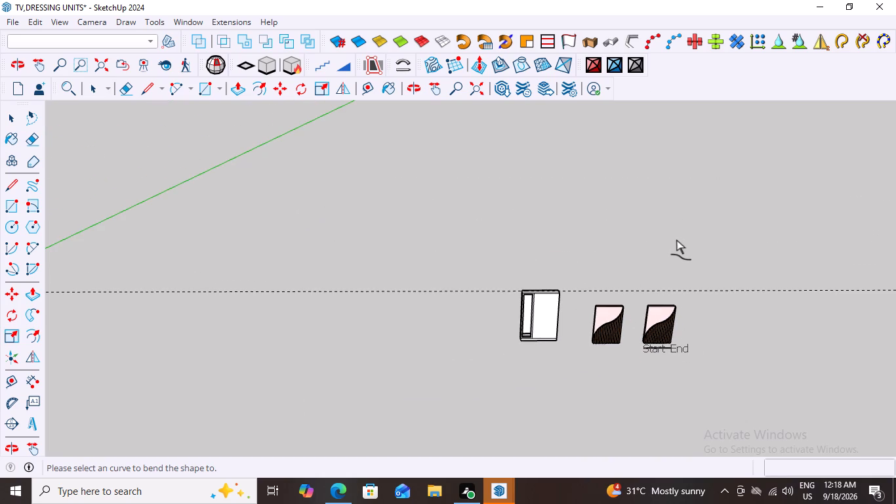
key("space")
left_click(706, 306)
Select the copied S-curve unit for another Shape Bender attempt.
middle_click_drag(706, 357, 743, 329)
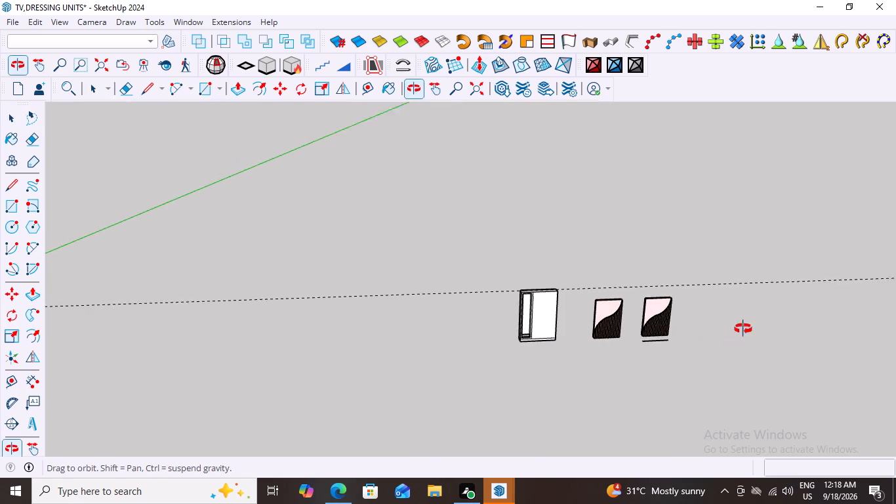
middle_click_drag(743, 329, 752, 323)
scroll(624, 339, "up", 9)
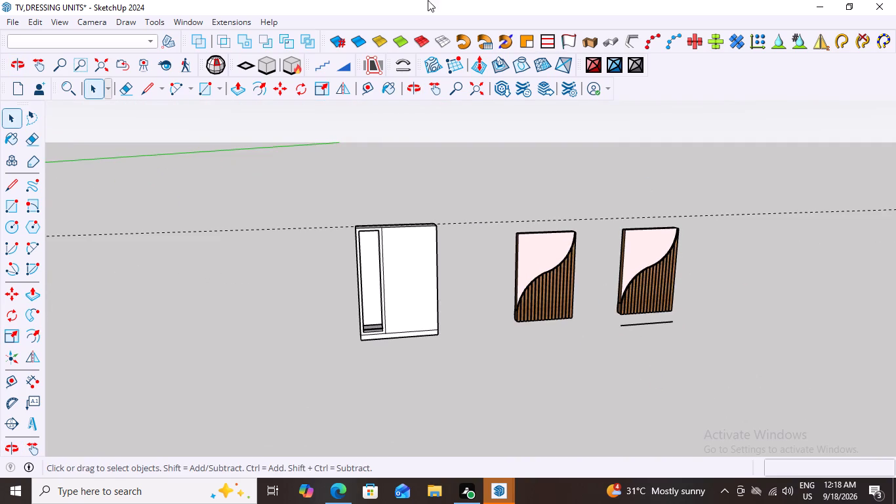
left_click(401, 65)
left_click(566, 252)
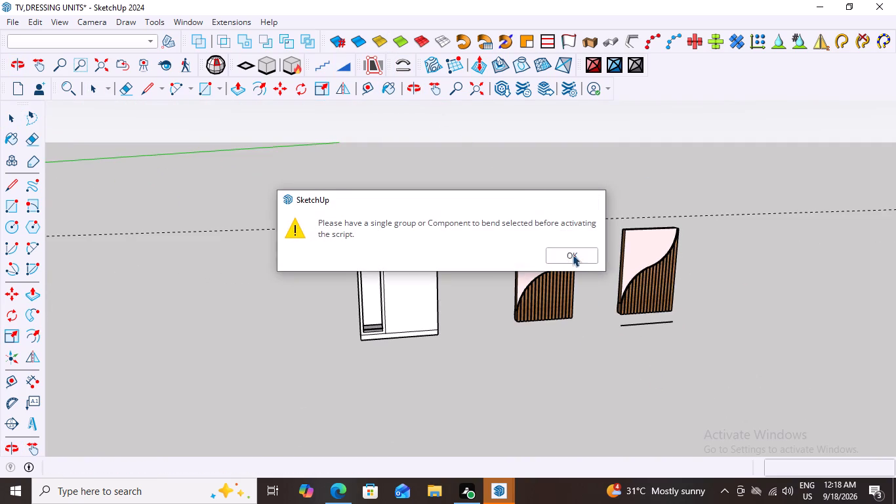
left_click(654, 243)
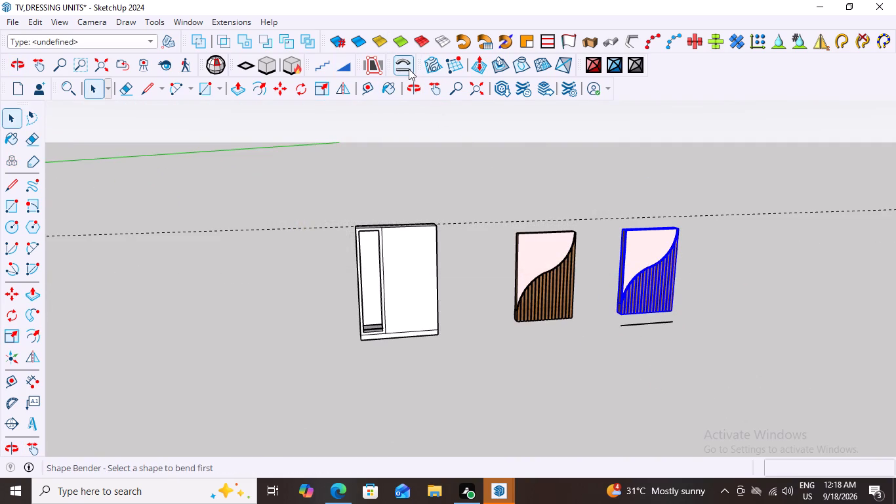
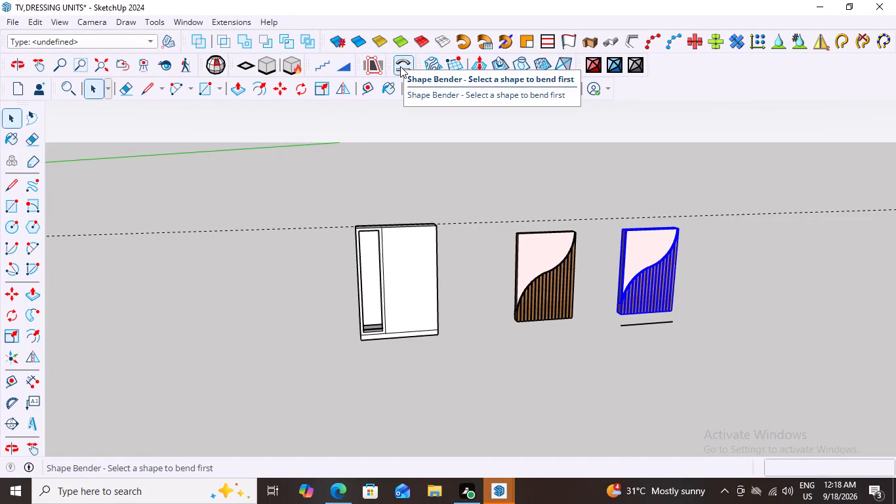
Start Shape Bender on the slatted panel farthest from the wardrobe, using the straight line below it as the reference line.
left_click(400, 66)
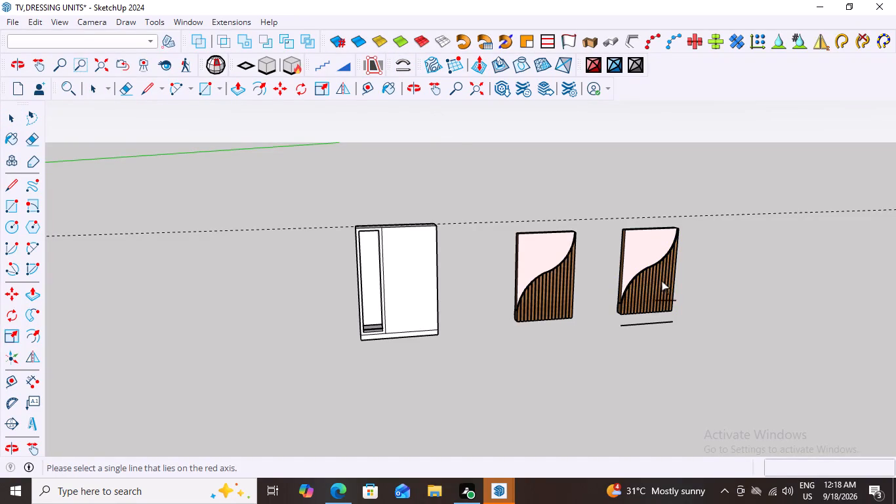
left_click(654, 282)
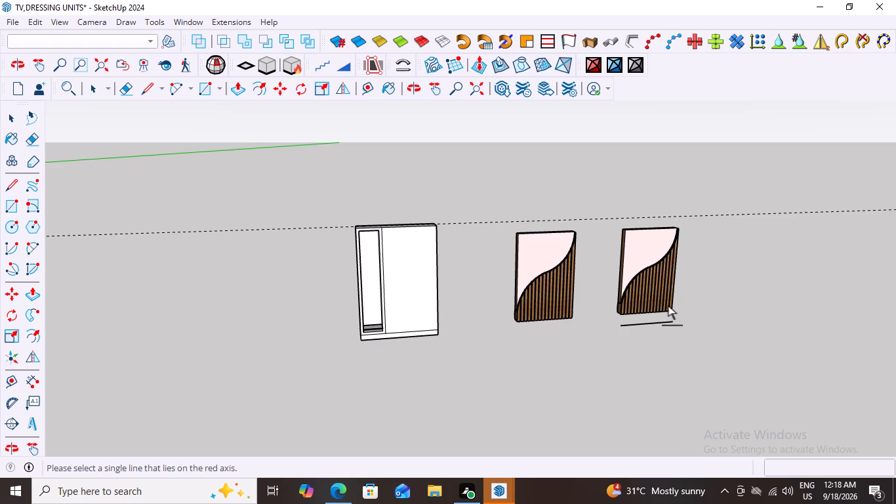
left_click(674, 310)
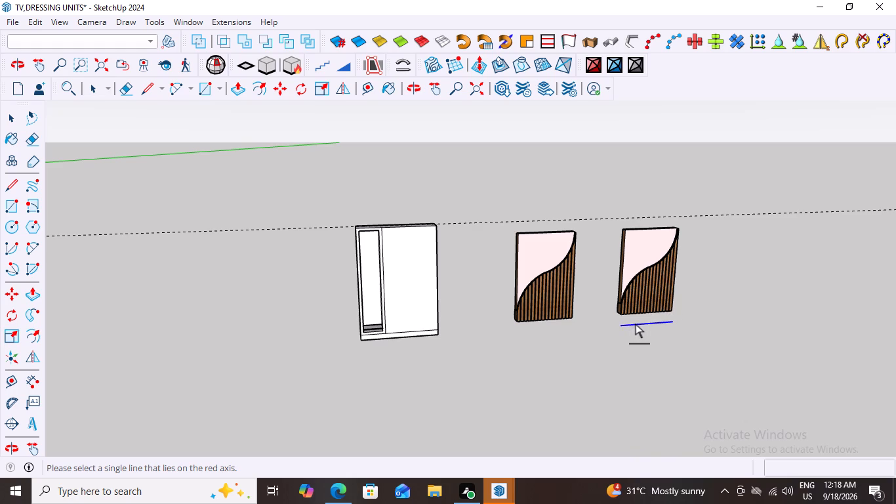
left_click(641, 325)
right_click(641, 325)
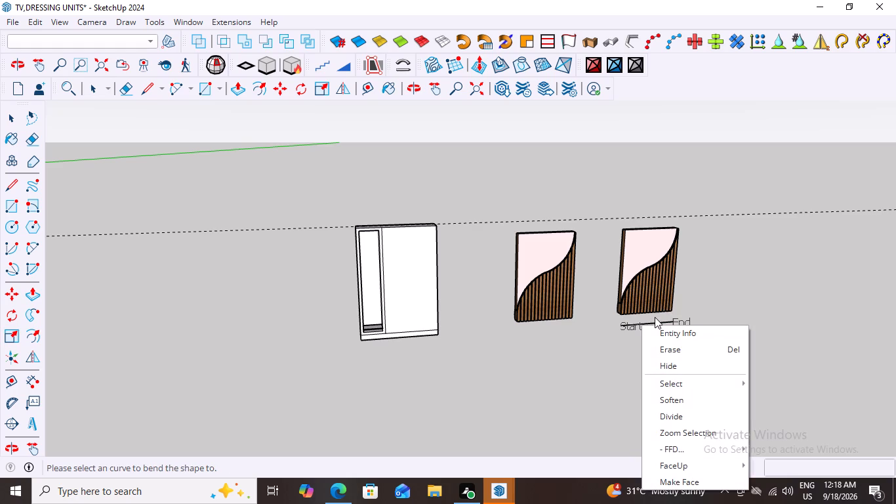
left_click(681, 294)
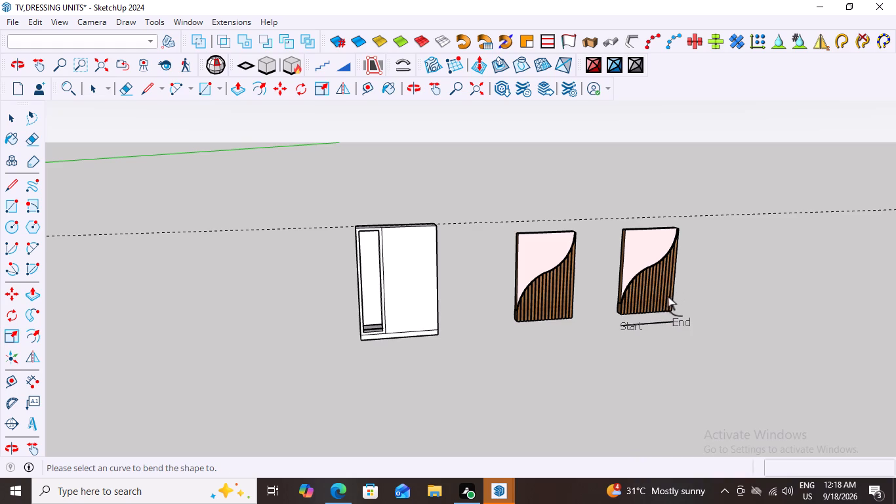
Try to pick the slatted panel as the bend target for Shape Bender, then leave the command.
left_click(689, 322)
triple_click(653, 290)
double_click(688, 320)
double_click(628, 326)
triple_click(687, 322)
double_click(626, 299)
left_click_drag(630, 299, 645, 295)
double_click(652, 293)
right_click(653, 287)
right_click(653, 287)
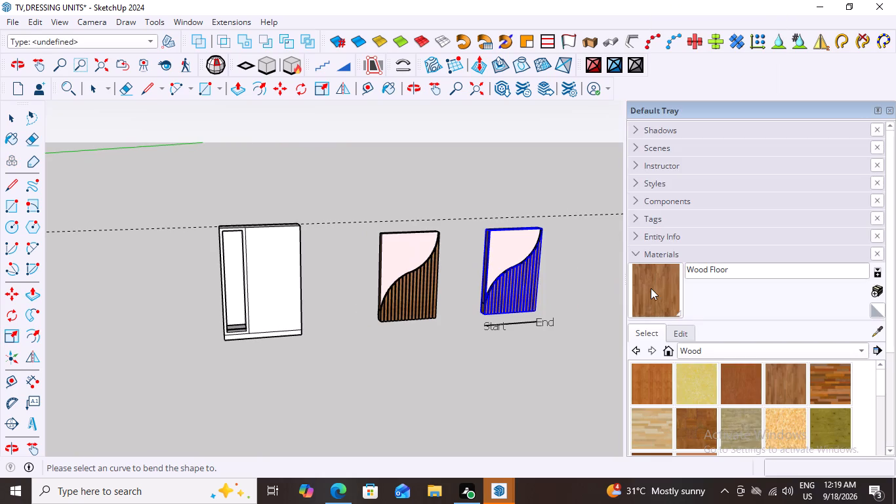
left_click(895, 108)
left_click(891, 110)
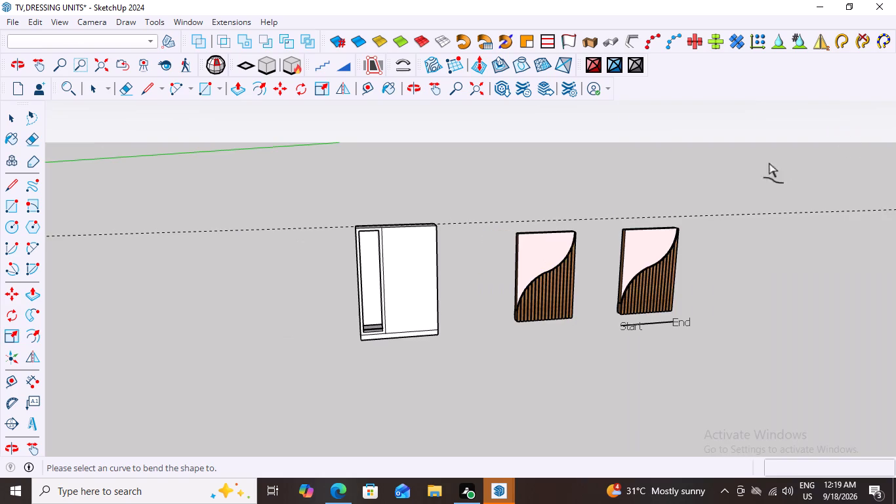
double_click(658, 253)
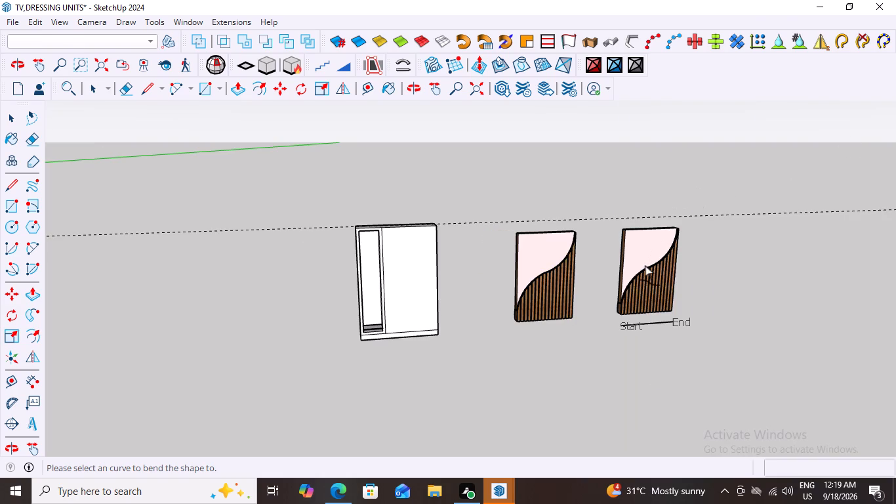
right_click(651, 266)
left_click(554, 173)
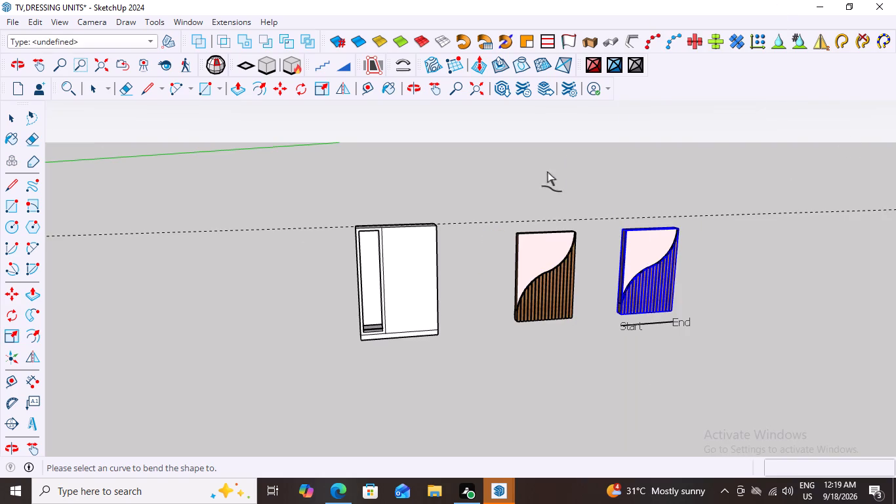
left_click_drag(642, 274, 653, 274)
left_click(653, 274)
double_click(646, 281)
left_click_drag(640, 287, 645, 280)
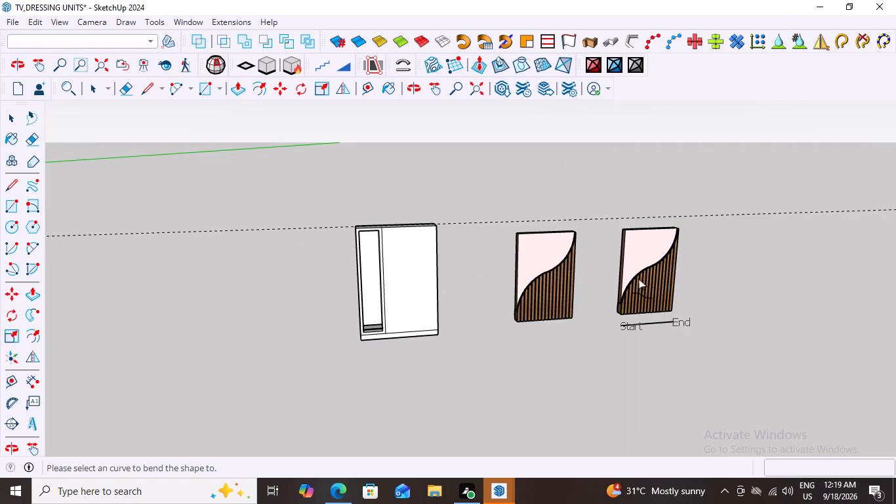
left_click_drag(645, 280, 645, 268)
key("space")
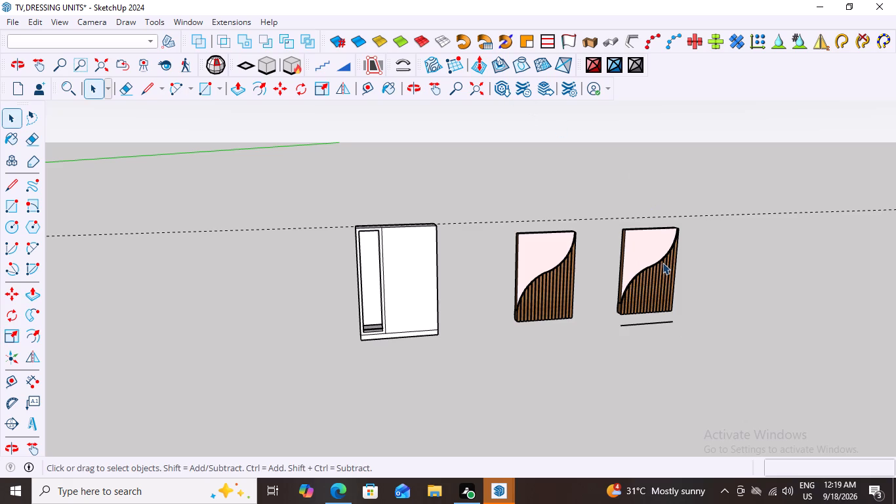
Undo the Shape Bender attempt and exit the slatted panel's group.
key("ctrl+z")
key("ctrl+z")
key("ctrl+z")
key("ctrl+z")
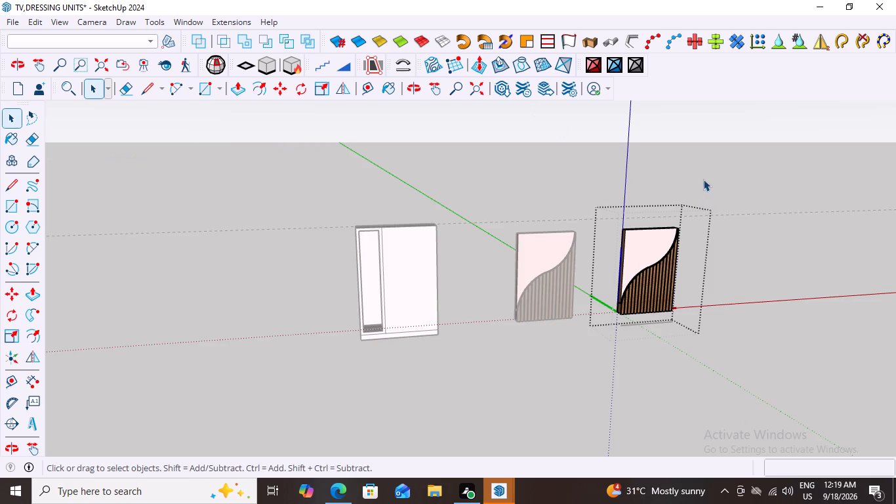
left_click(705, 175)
Draw an upright rectangle about 7' 1 1/2" by 8 1/2" in the empty space beyond the slatted panels.
middle_click_drag(636, 298, 225, 257)
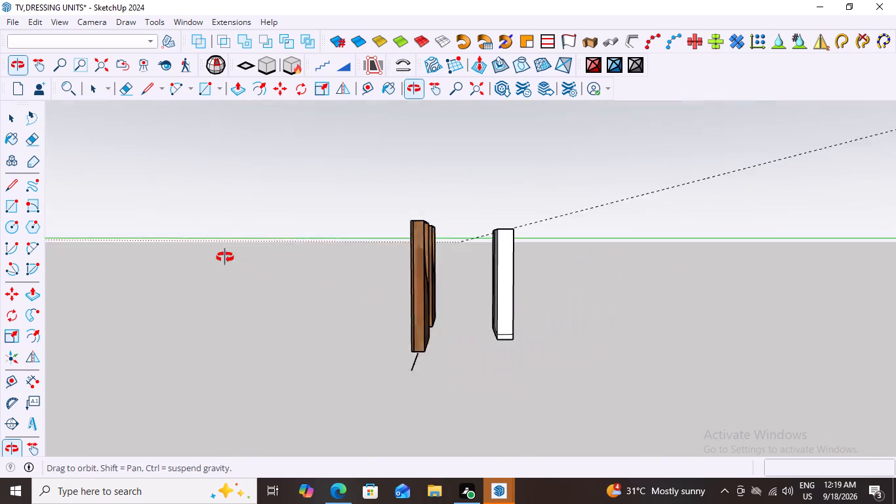
middle_click_drag(225, 257, 548, 315)
scroll(540, 315, "down", 13)
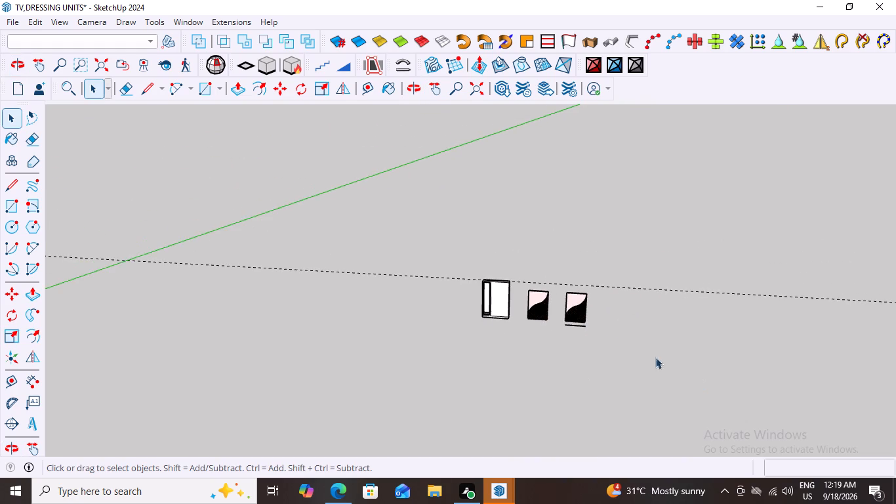
scroll(582, 353, "up", 3)
middle_click_drag(586, 350, 649, 322)
middle_click_drag(683, 324, 702, 324)
scroll(702, 324, "up", 3)
middle_click(687, 310)
scroll(631, 310, "up", 3)
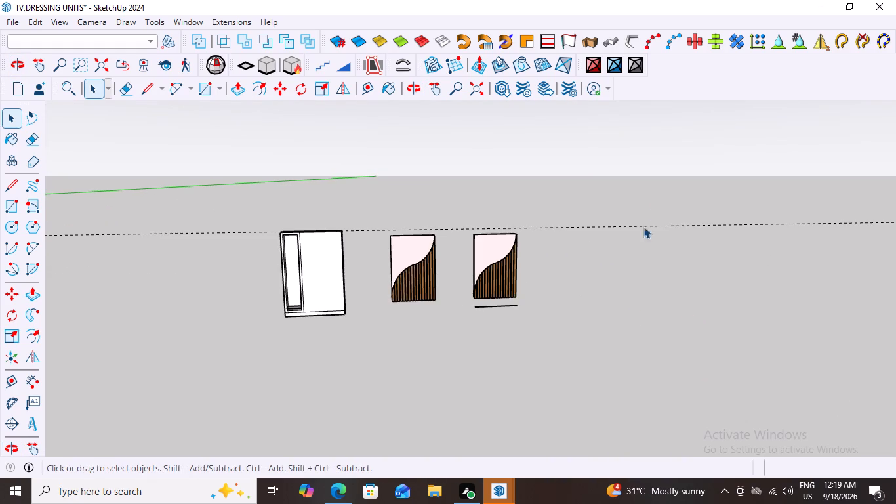
scroll(625, 224, "up", 2)
scroll(616, 294, "up", 1)
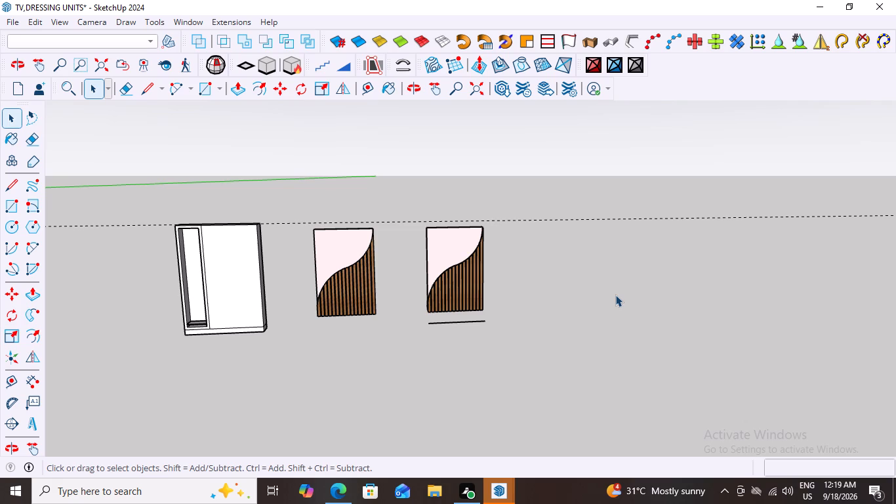
key("r")
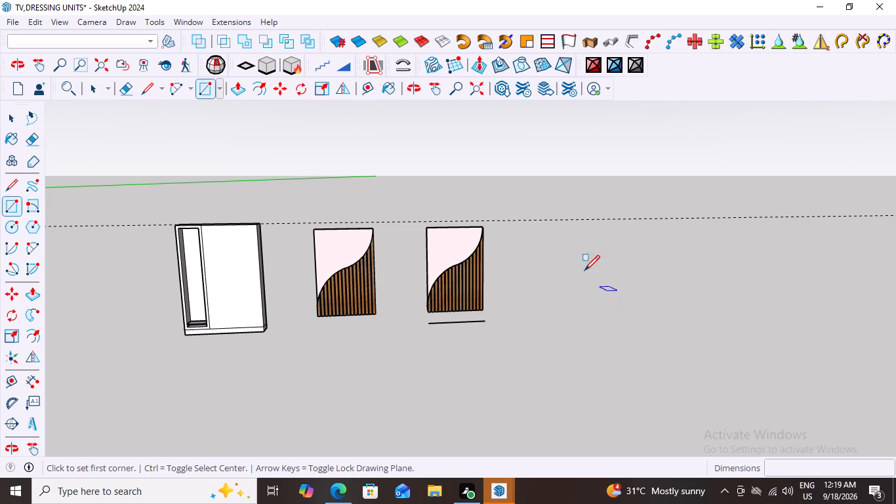
left_click(551, 247)
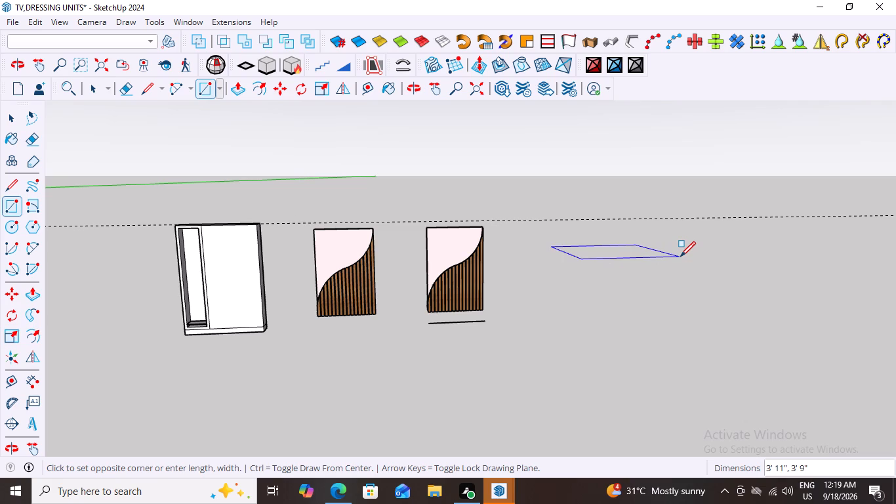
key("Left")
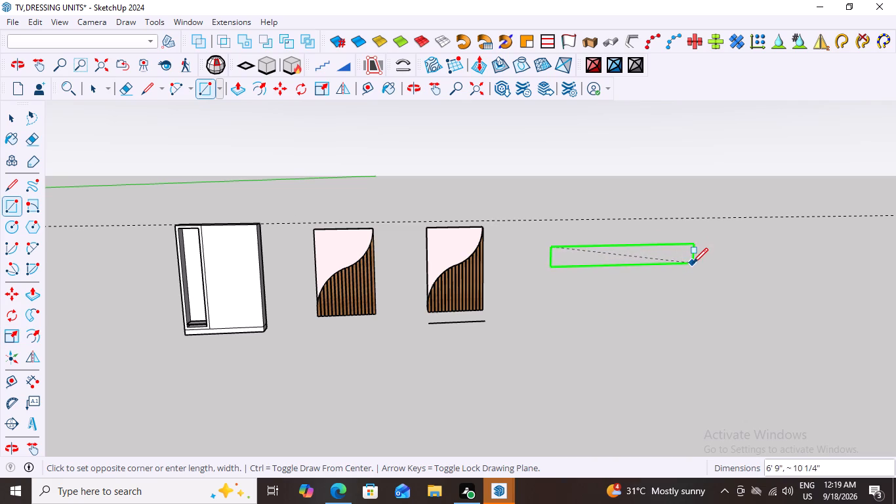
left_click(701, 259)
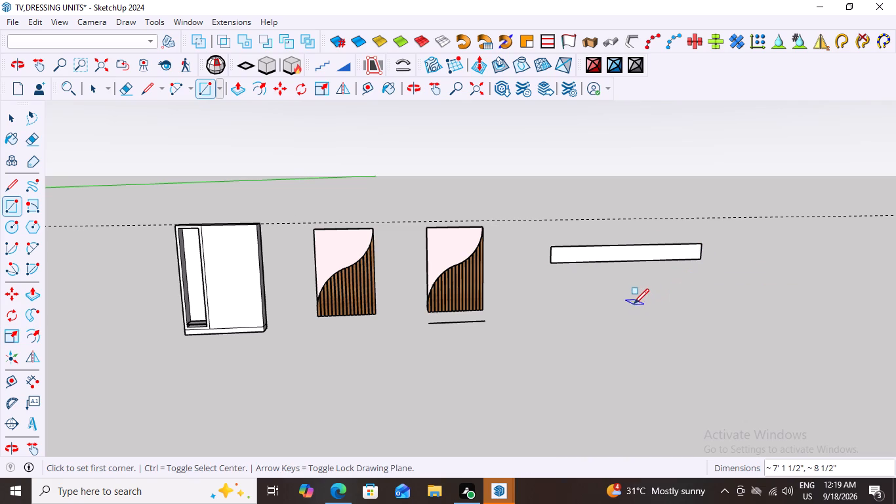
key("space")
Push/Pull the long rectangle's face forward to form a solid box.
double_click(634, 252)
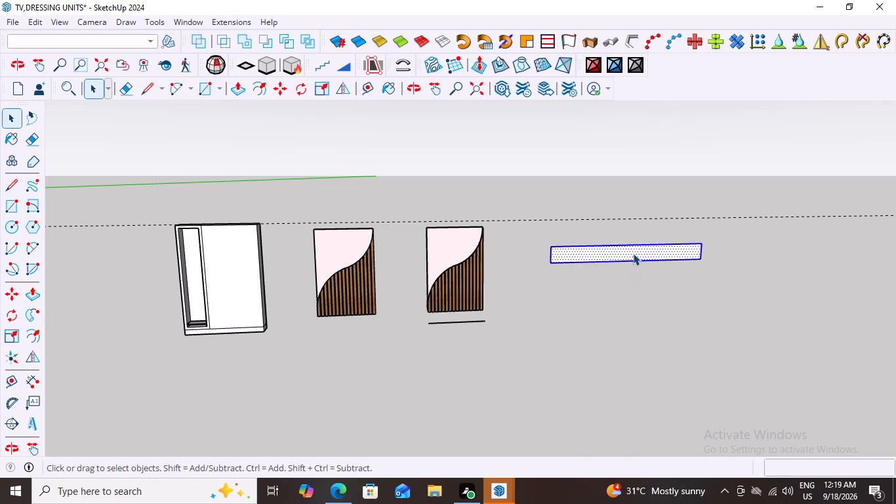
key("p")
left_click(635, 243)
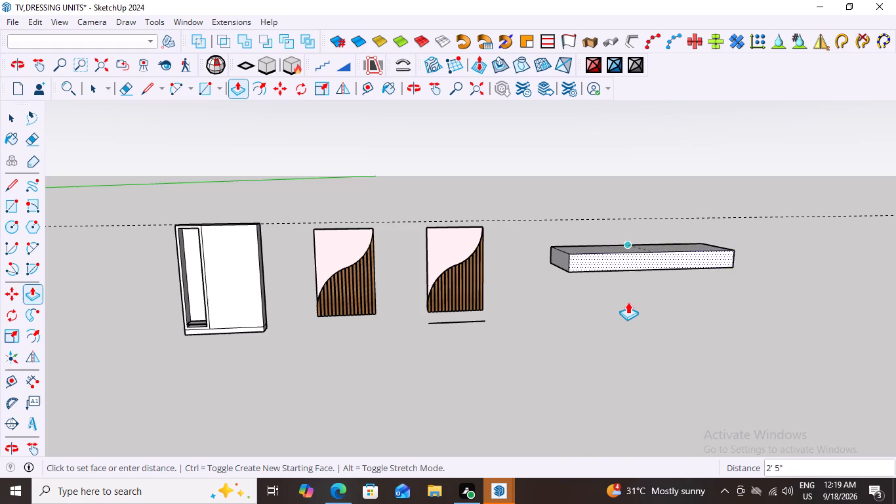
left_click(626, 294)
key("space")
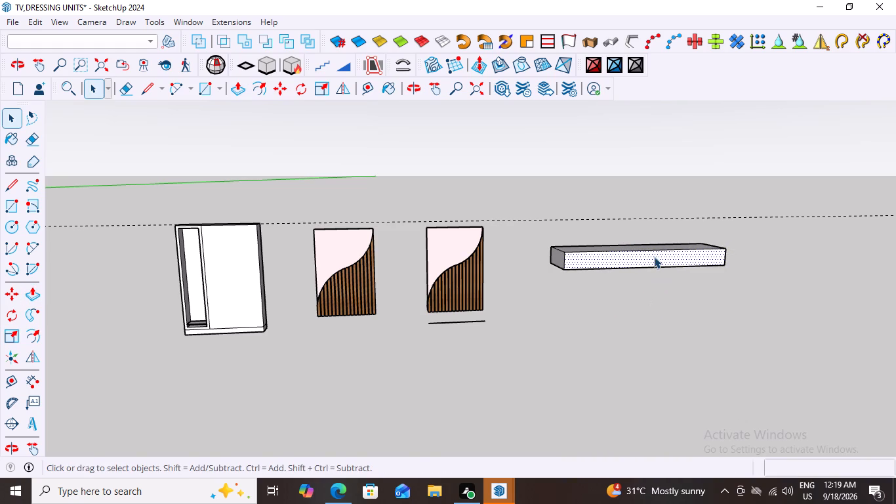
Select the whole long box and make it a group.
triple_click(654, 257)
left_click(653, 257)
right_click(651, 260)
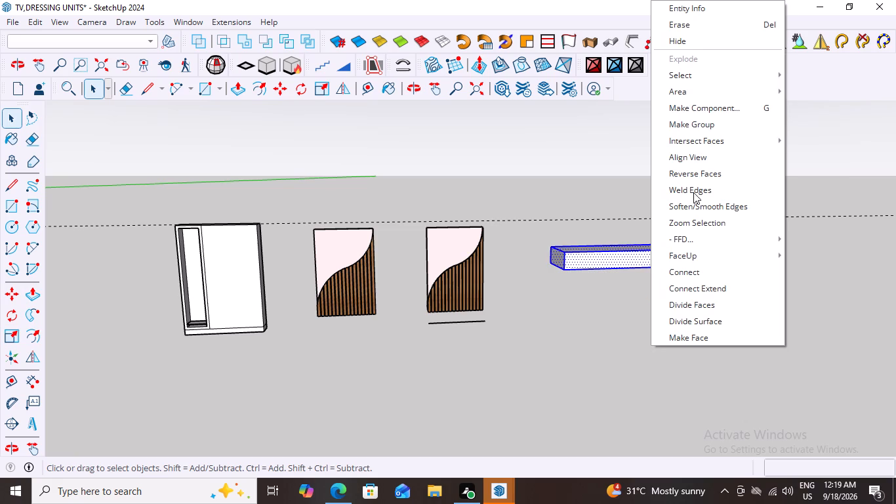
left_click(697, 125)
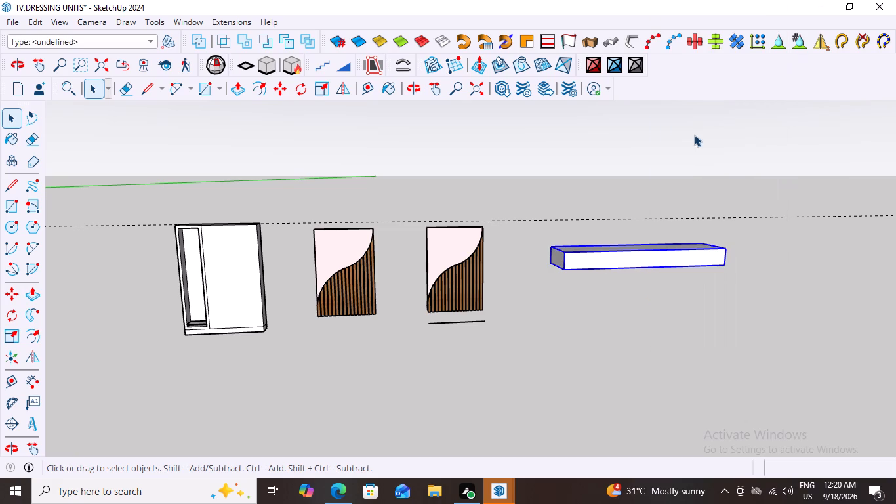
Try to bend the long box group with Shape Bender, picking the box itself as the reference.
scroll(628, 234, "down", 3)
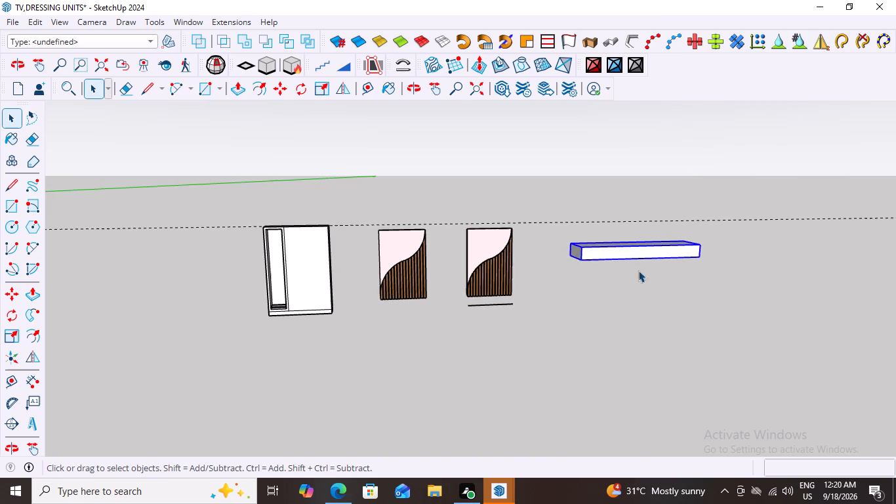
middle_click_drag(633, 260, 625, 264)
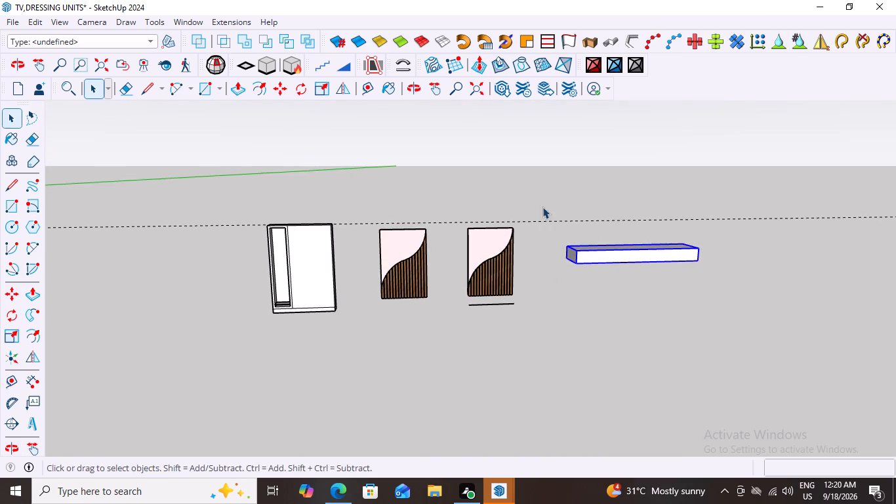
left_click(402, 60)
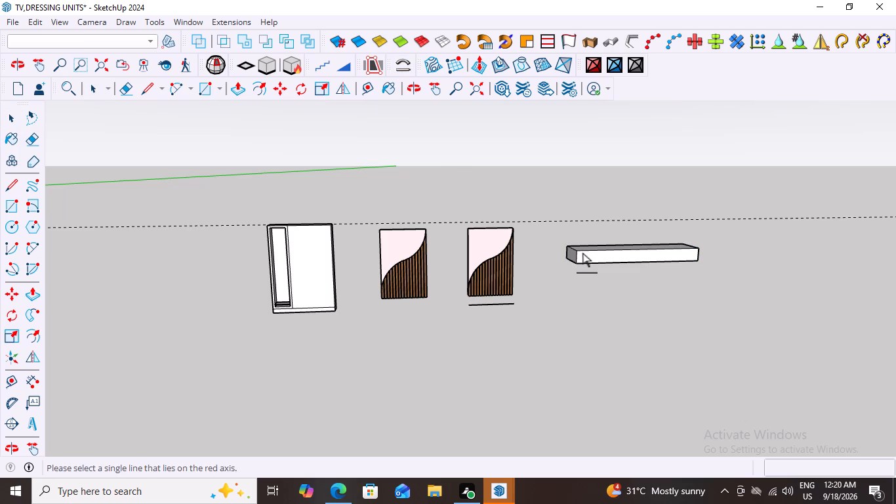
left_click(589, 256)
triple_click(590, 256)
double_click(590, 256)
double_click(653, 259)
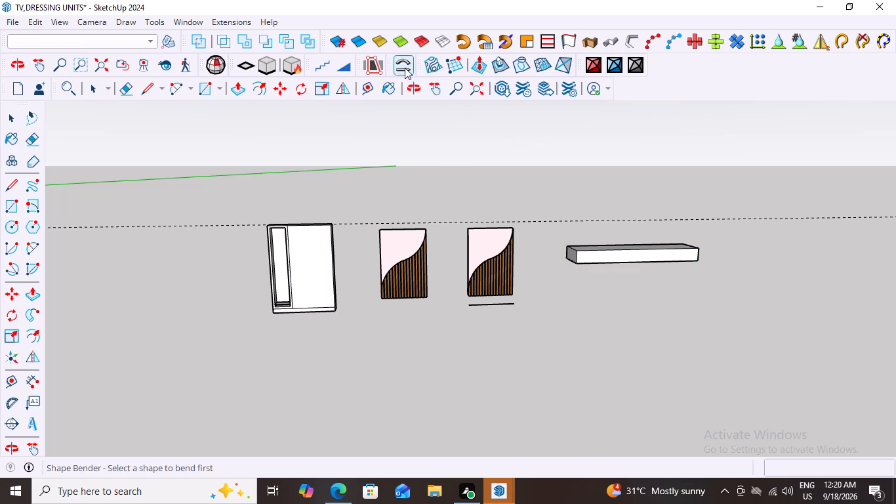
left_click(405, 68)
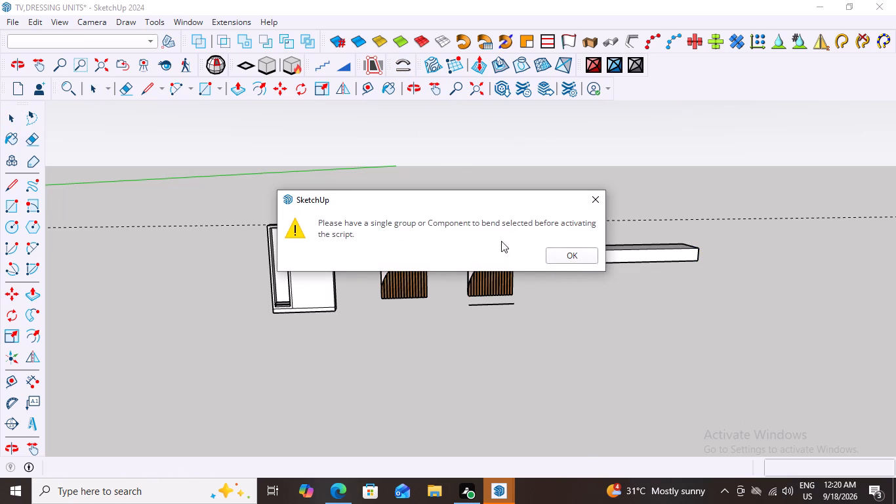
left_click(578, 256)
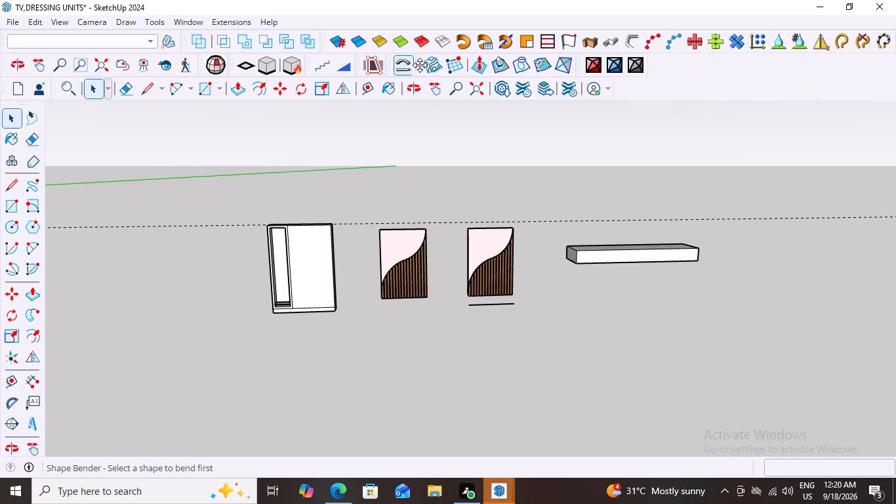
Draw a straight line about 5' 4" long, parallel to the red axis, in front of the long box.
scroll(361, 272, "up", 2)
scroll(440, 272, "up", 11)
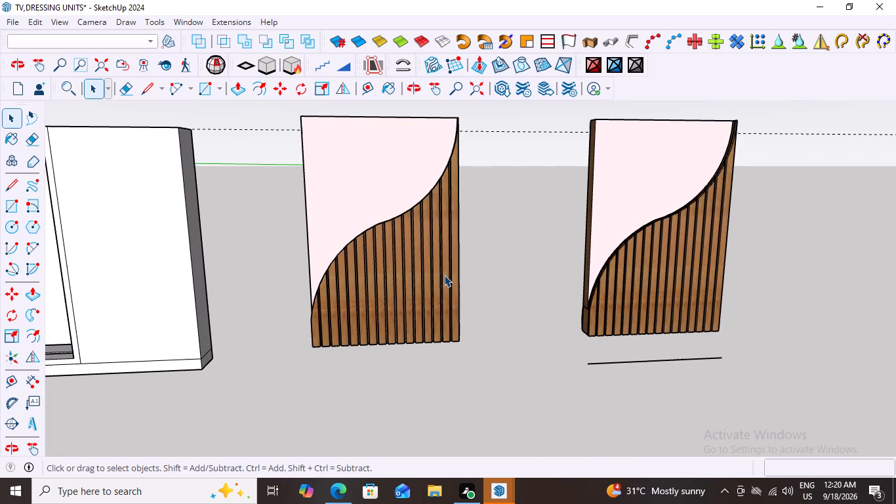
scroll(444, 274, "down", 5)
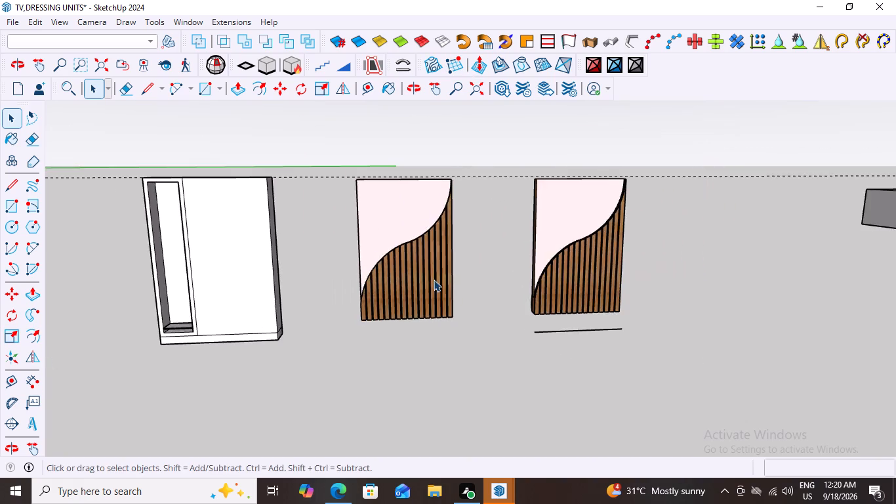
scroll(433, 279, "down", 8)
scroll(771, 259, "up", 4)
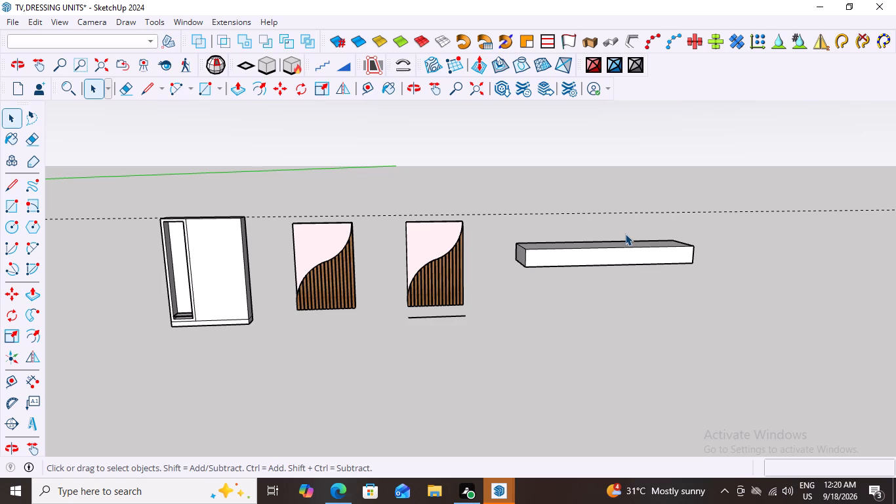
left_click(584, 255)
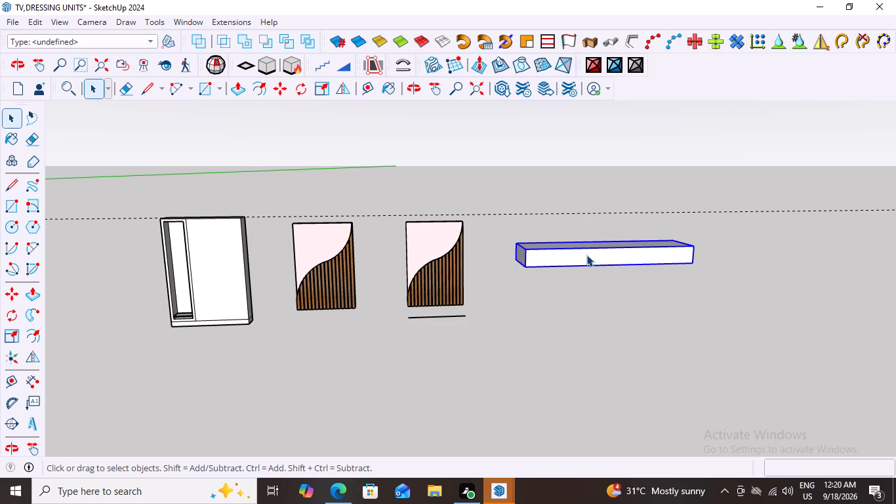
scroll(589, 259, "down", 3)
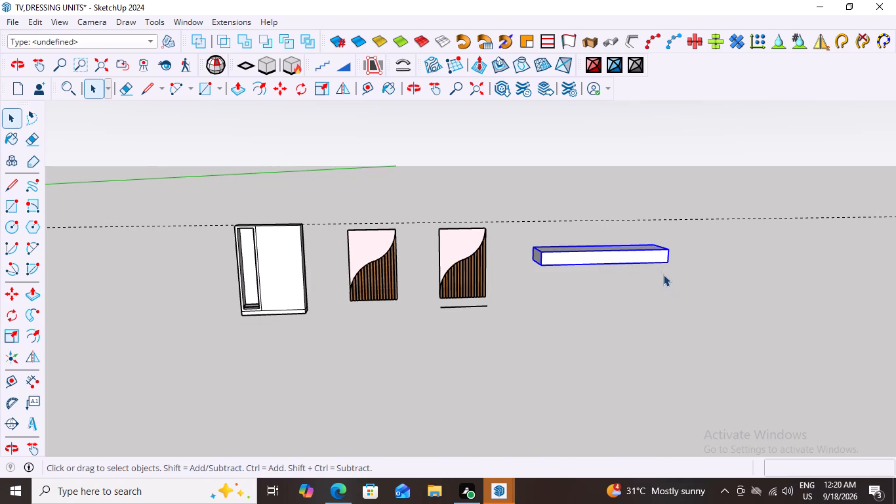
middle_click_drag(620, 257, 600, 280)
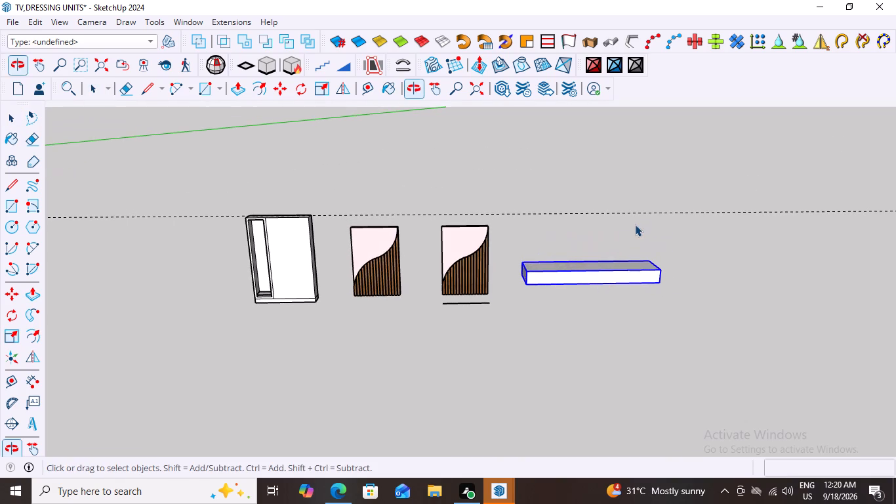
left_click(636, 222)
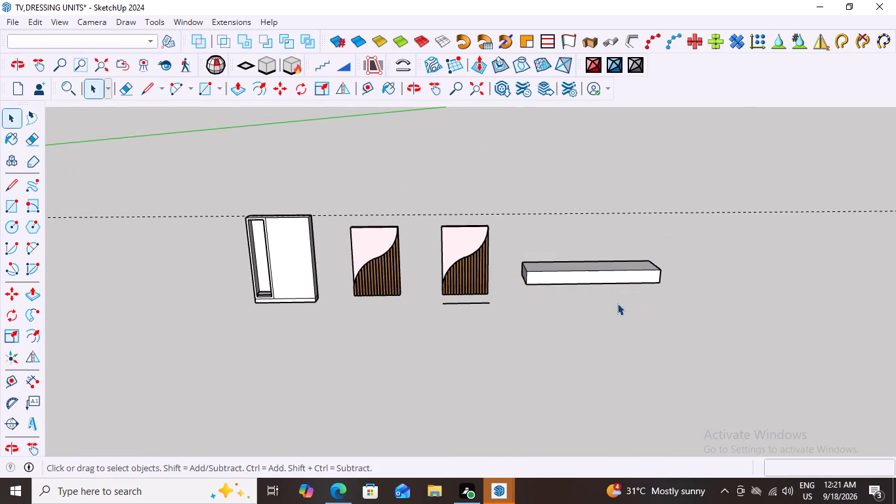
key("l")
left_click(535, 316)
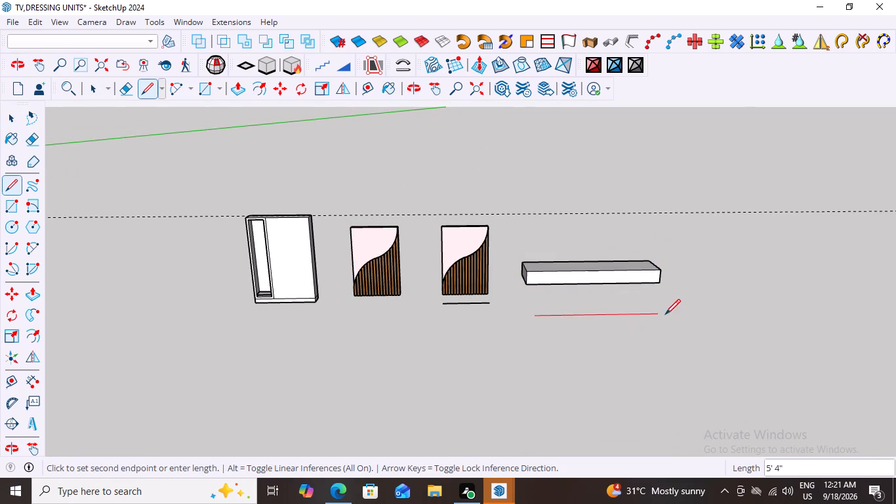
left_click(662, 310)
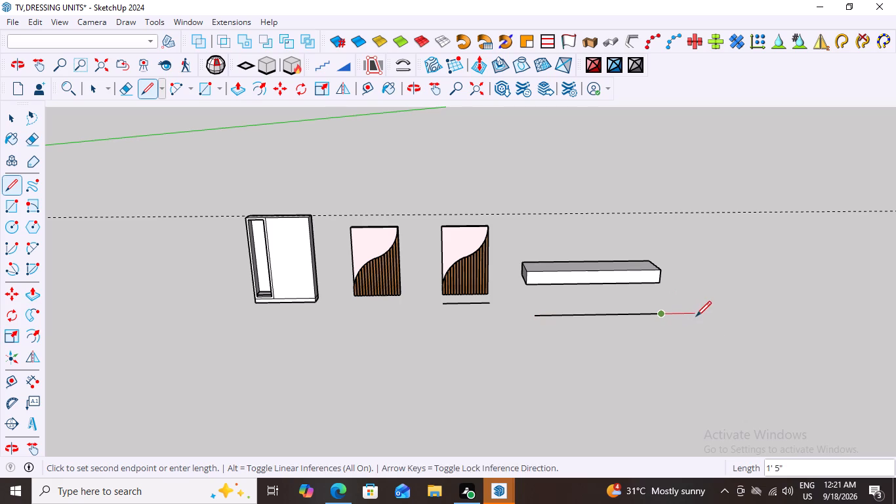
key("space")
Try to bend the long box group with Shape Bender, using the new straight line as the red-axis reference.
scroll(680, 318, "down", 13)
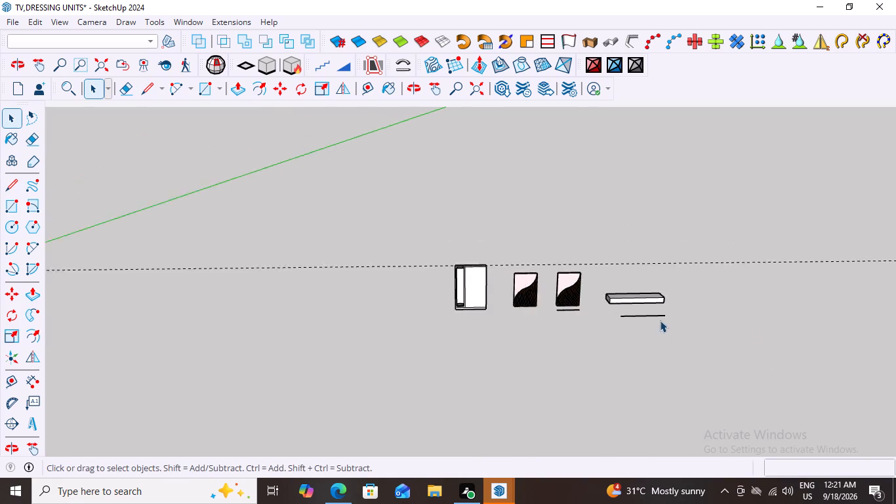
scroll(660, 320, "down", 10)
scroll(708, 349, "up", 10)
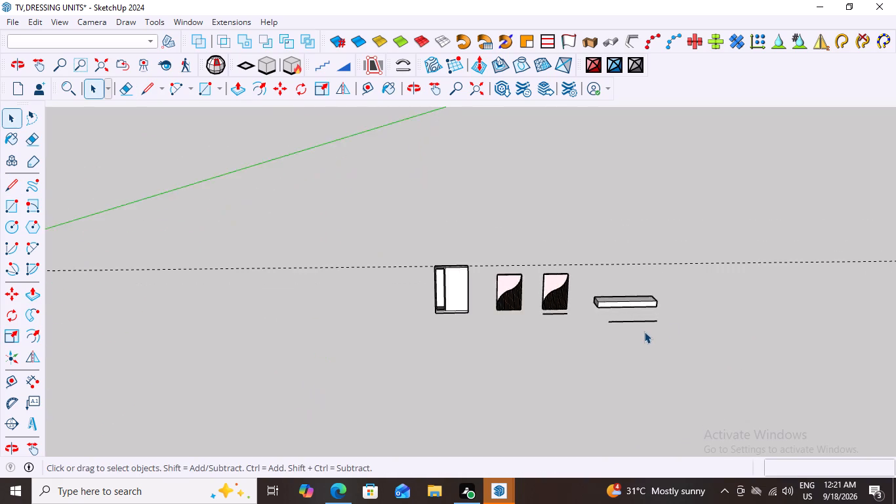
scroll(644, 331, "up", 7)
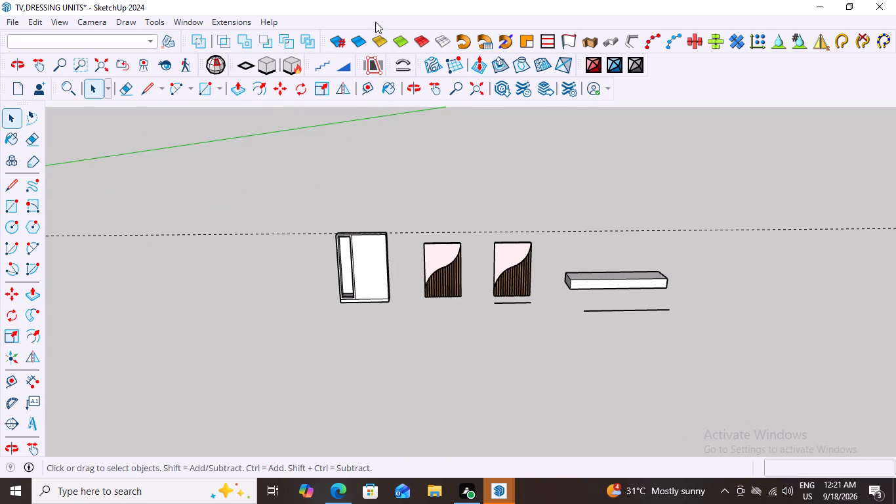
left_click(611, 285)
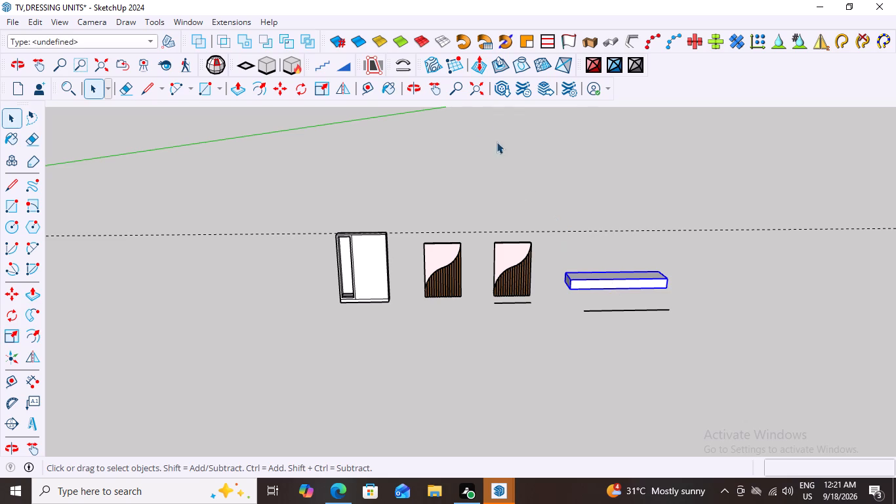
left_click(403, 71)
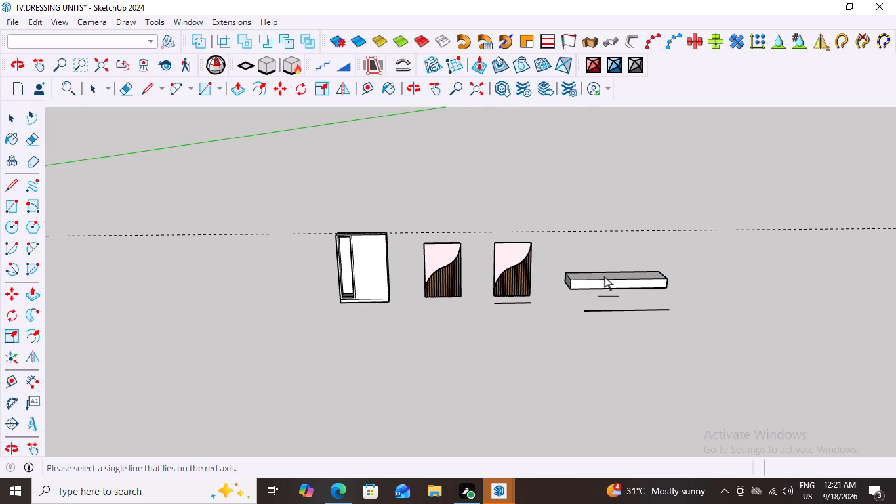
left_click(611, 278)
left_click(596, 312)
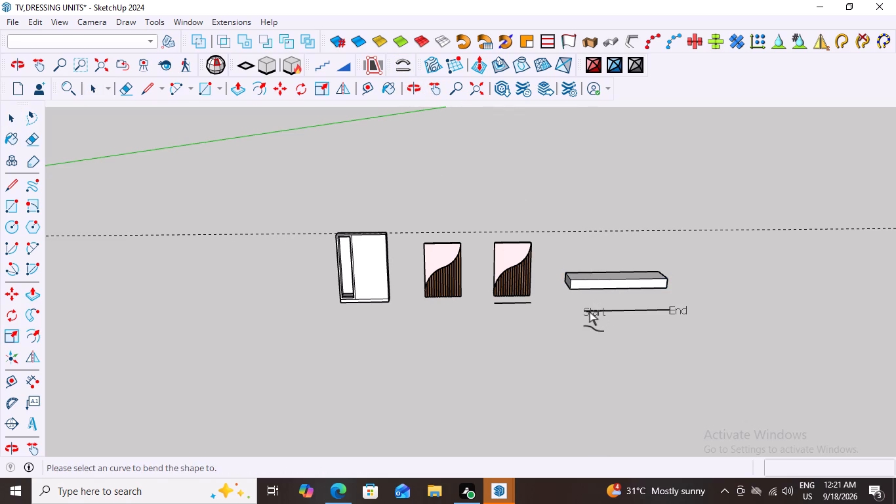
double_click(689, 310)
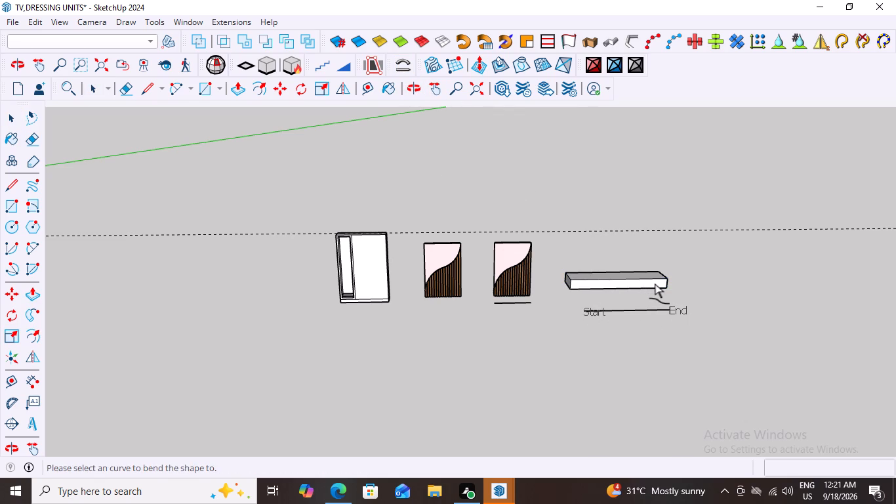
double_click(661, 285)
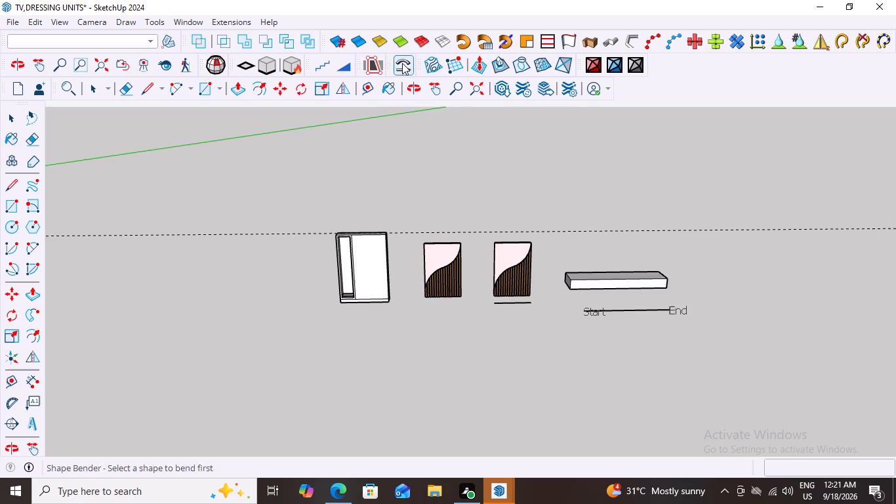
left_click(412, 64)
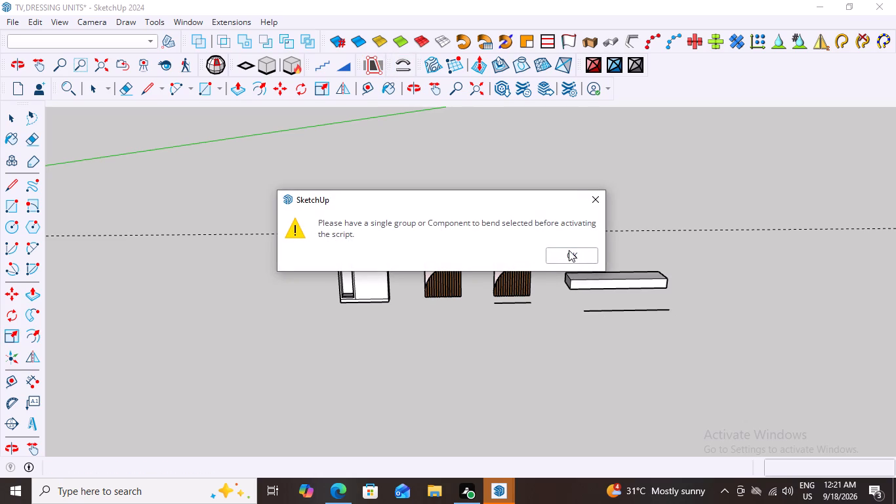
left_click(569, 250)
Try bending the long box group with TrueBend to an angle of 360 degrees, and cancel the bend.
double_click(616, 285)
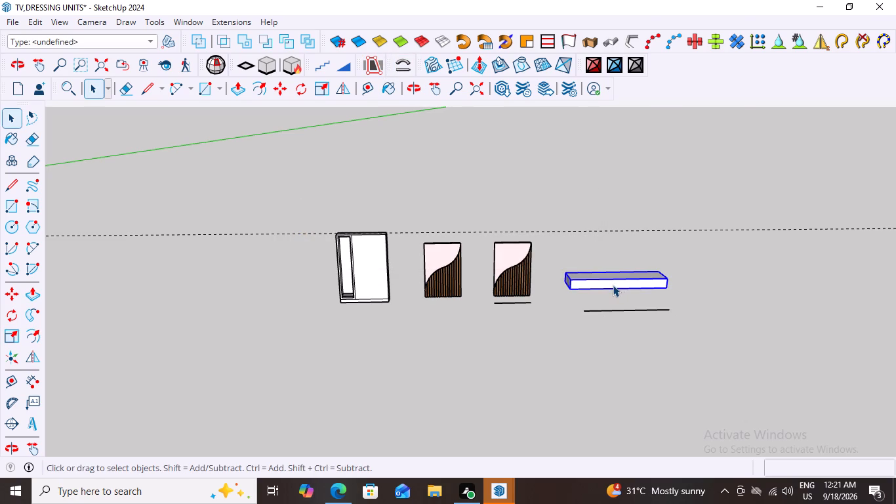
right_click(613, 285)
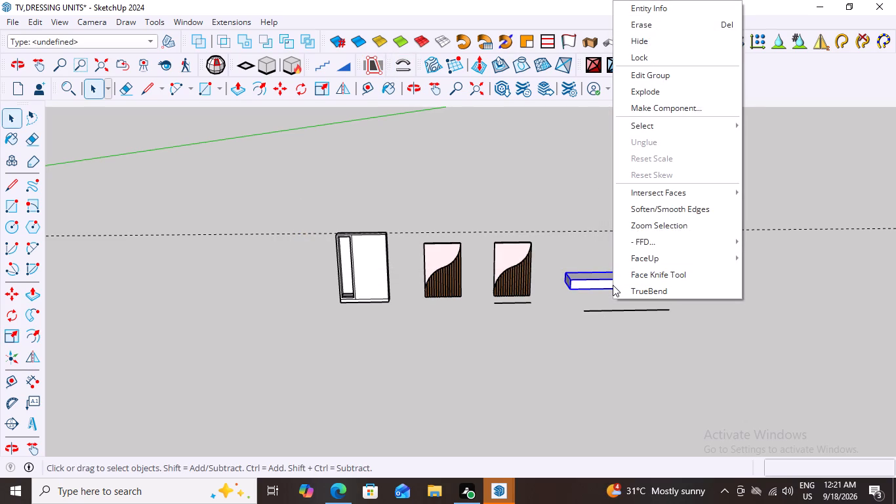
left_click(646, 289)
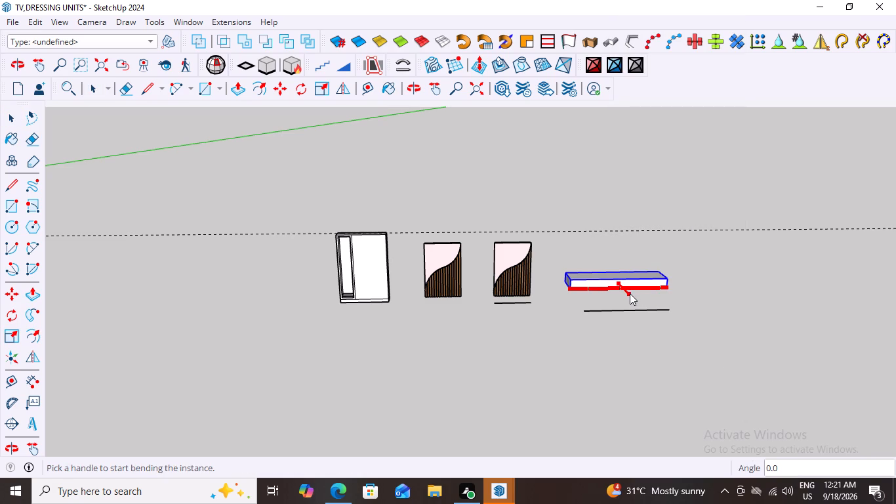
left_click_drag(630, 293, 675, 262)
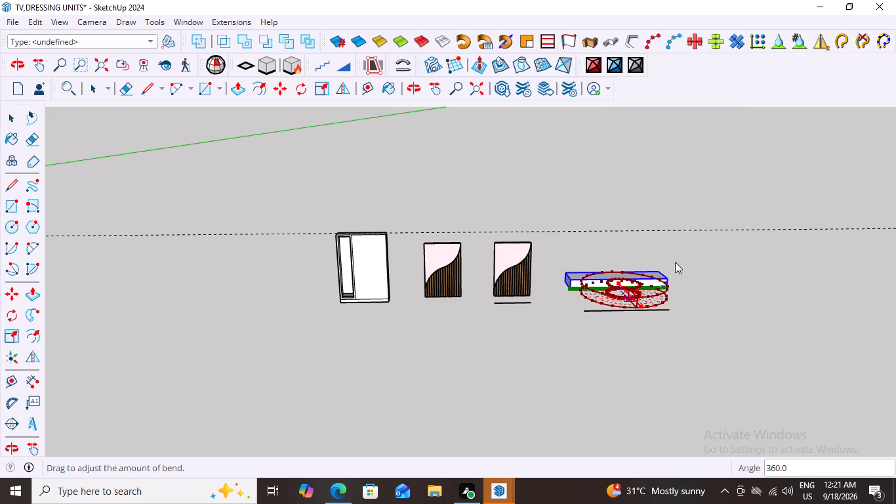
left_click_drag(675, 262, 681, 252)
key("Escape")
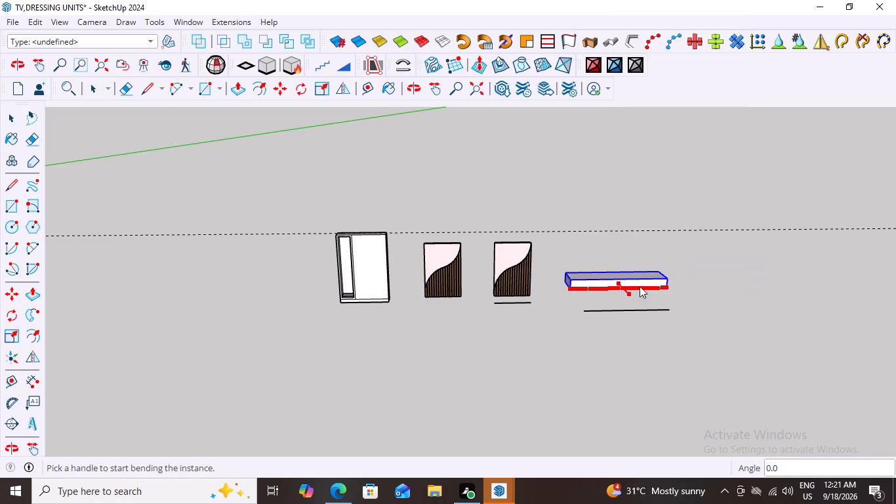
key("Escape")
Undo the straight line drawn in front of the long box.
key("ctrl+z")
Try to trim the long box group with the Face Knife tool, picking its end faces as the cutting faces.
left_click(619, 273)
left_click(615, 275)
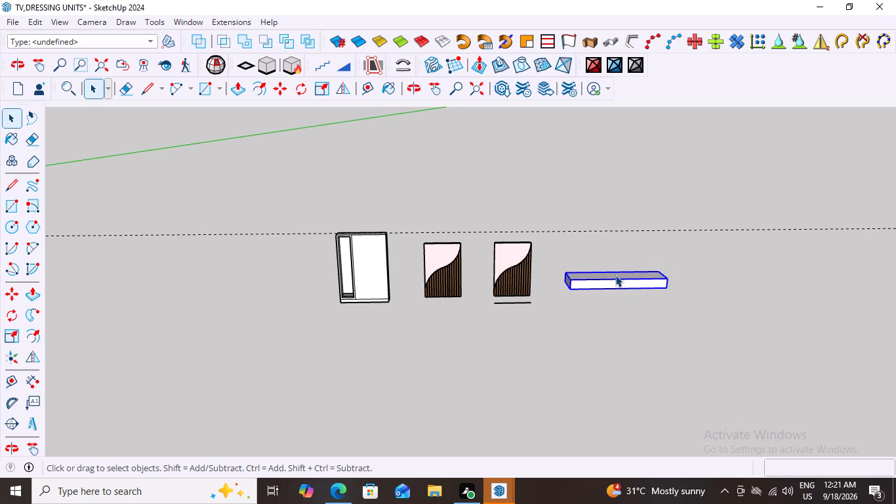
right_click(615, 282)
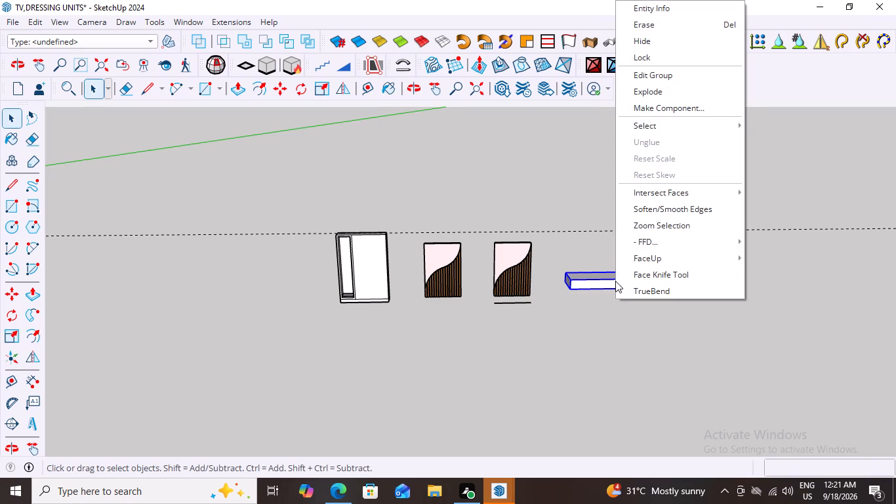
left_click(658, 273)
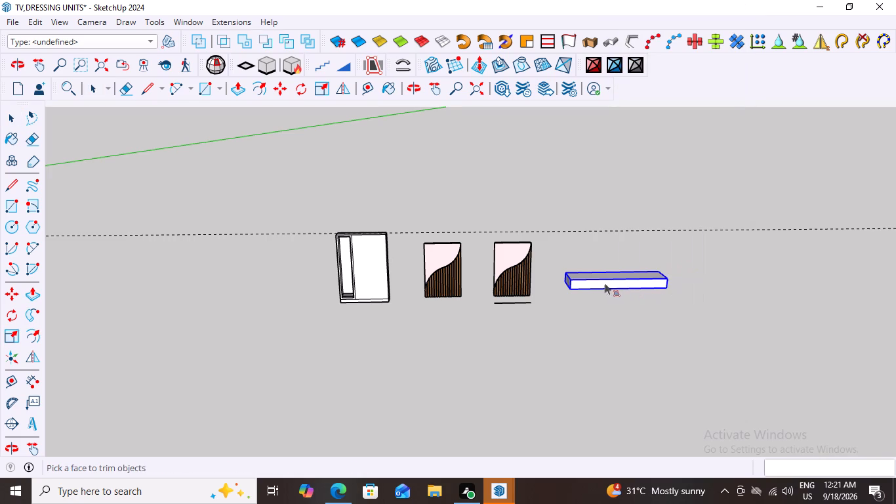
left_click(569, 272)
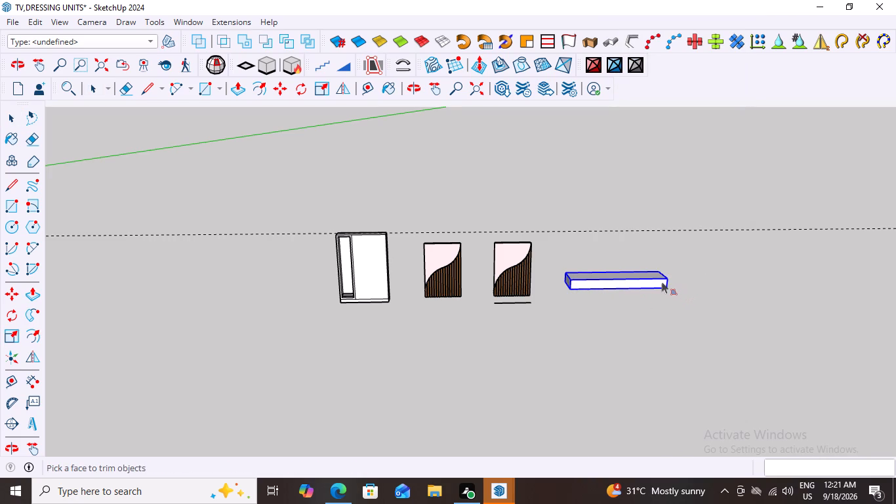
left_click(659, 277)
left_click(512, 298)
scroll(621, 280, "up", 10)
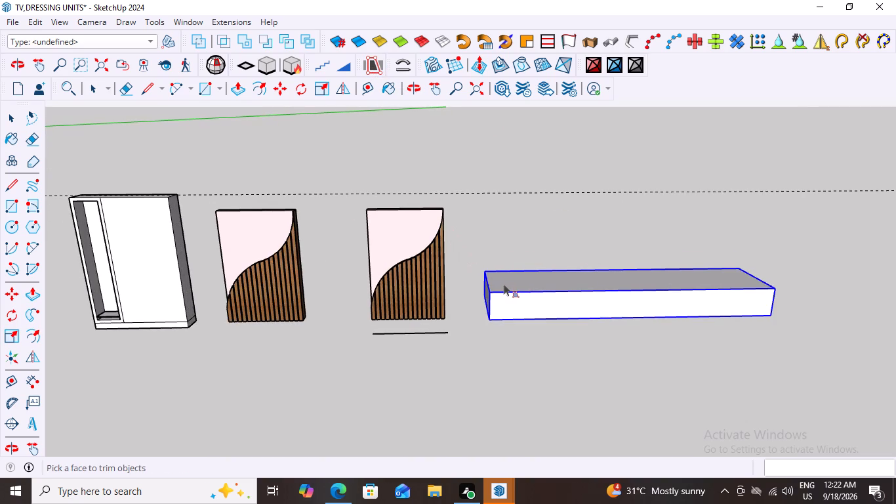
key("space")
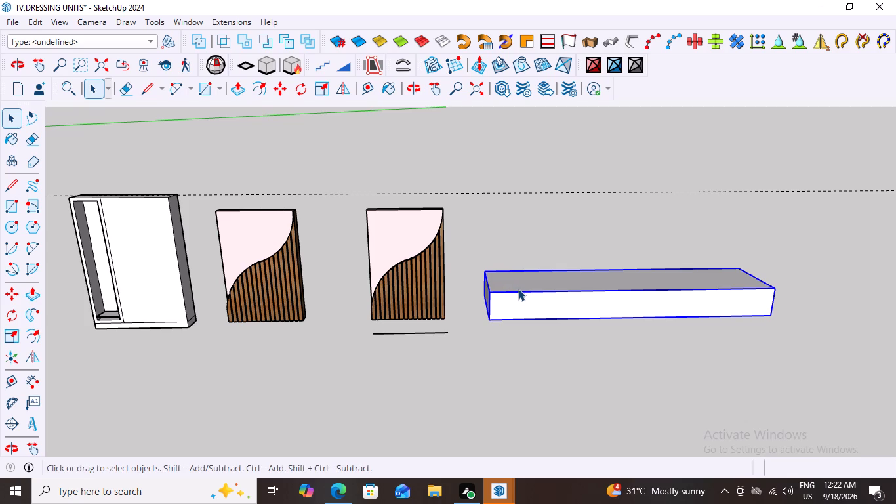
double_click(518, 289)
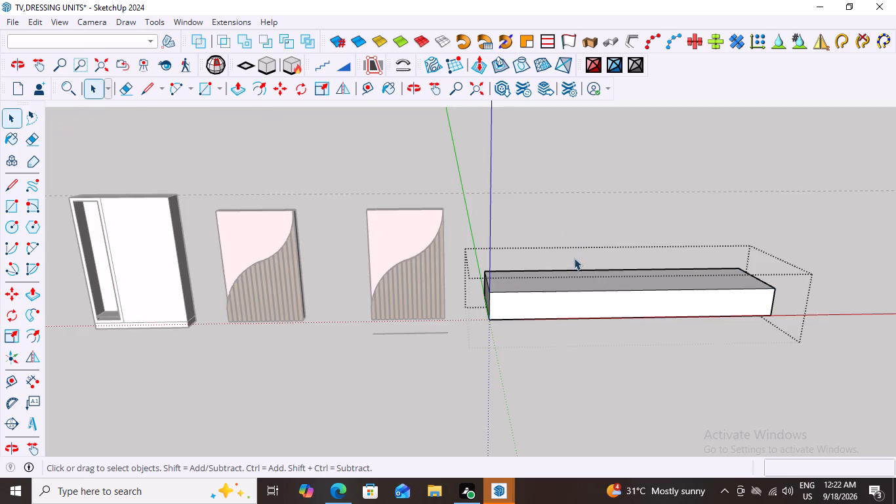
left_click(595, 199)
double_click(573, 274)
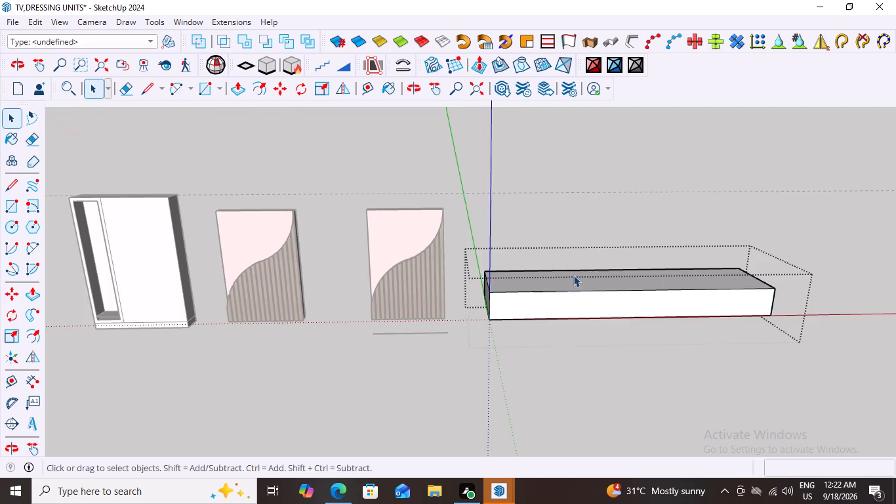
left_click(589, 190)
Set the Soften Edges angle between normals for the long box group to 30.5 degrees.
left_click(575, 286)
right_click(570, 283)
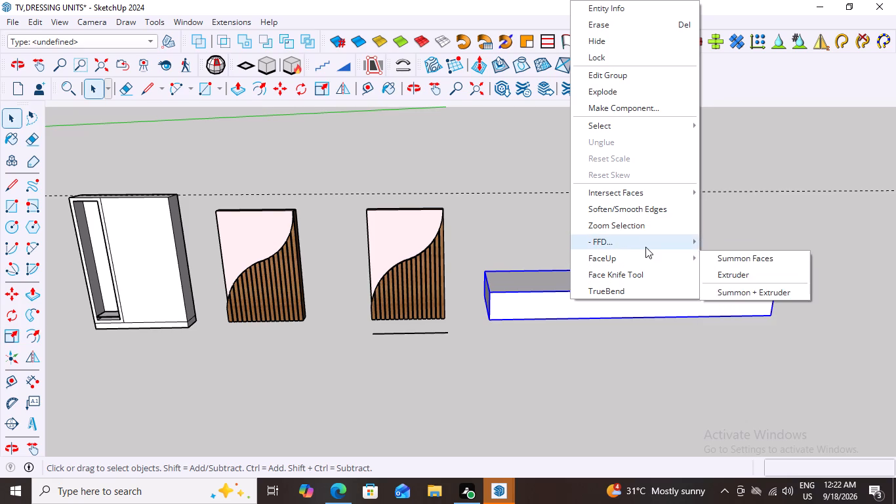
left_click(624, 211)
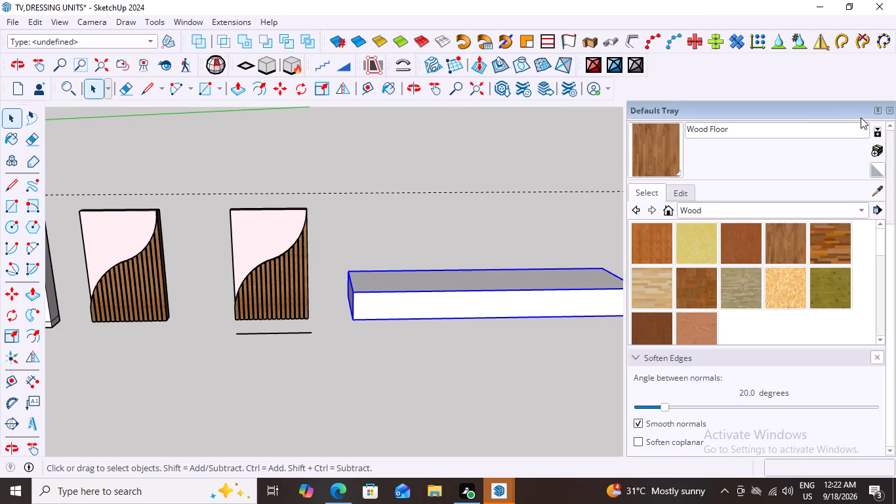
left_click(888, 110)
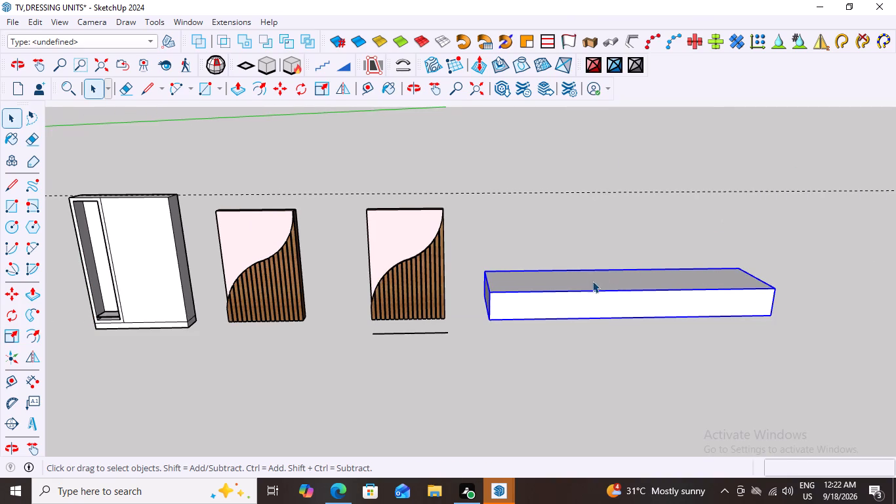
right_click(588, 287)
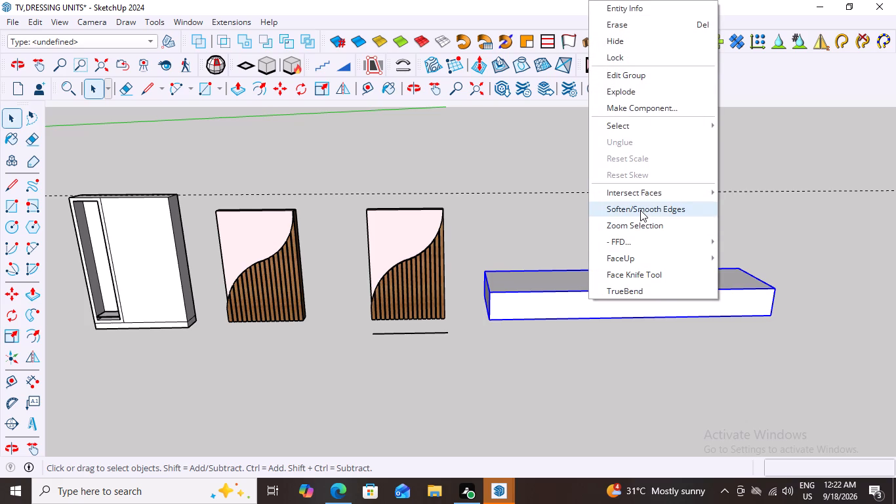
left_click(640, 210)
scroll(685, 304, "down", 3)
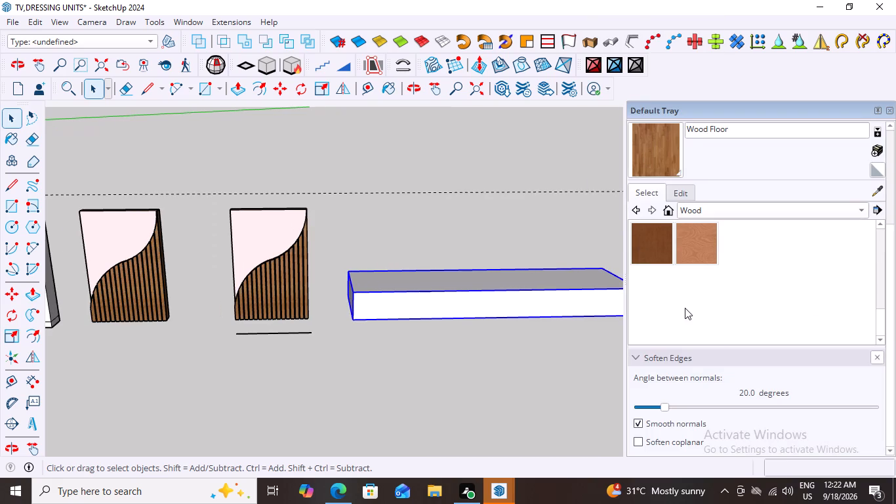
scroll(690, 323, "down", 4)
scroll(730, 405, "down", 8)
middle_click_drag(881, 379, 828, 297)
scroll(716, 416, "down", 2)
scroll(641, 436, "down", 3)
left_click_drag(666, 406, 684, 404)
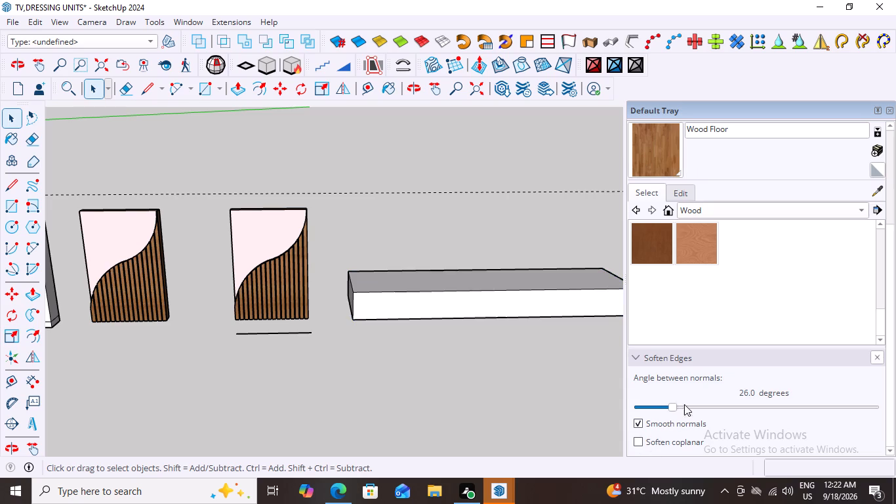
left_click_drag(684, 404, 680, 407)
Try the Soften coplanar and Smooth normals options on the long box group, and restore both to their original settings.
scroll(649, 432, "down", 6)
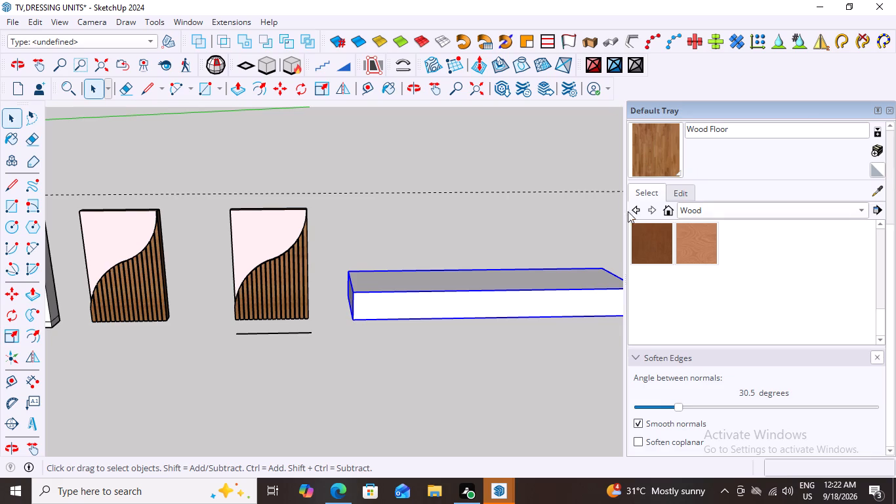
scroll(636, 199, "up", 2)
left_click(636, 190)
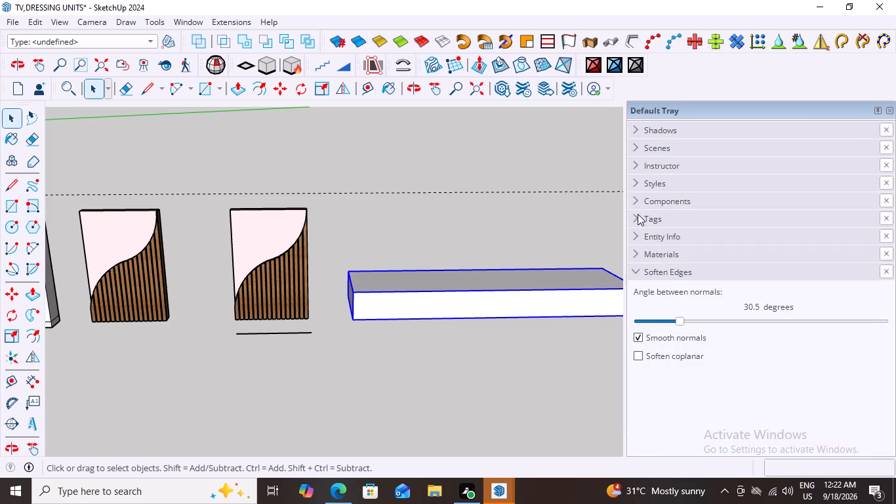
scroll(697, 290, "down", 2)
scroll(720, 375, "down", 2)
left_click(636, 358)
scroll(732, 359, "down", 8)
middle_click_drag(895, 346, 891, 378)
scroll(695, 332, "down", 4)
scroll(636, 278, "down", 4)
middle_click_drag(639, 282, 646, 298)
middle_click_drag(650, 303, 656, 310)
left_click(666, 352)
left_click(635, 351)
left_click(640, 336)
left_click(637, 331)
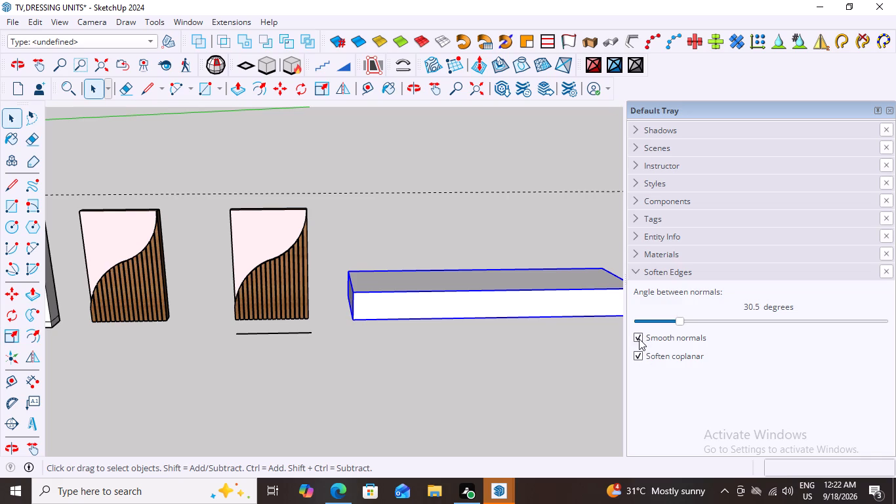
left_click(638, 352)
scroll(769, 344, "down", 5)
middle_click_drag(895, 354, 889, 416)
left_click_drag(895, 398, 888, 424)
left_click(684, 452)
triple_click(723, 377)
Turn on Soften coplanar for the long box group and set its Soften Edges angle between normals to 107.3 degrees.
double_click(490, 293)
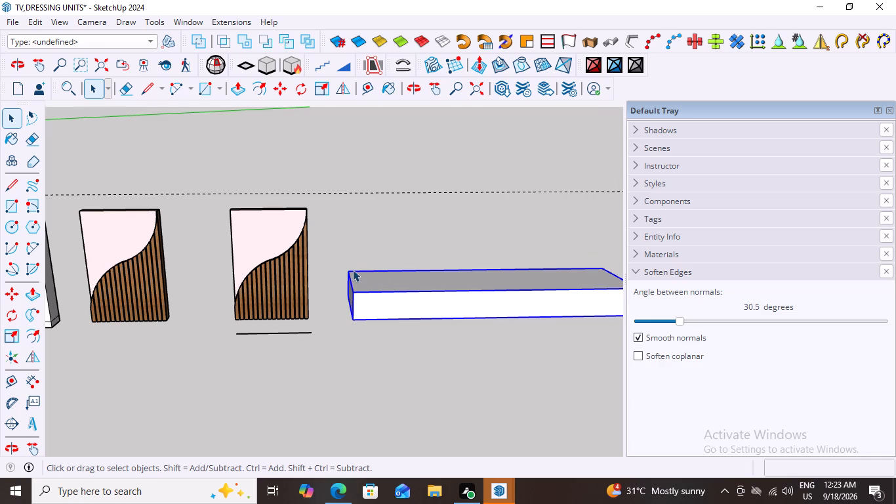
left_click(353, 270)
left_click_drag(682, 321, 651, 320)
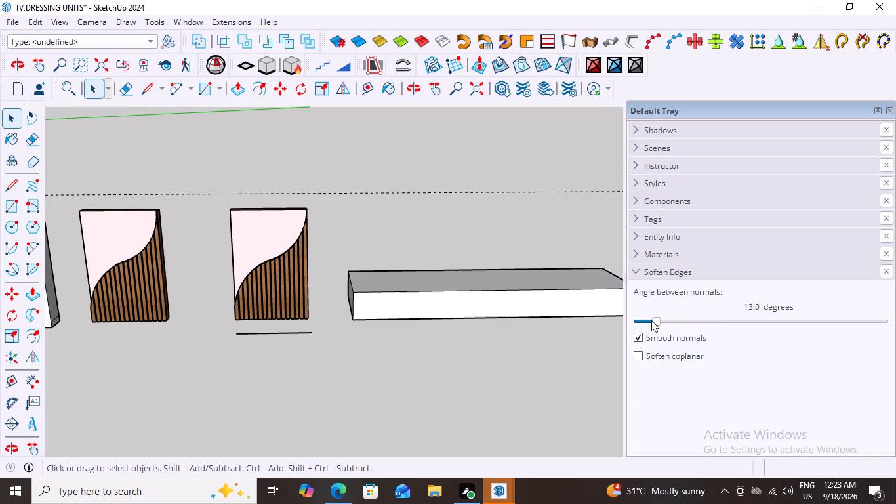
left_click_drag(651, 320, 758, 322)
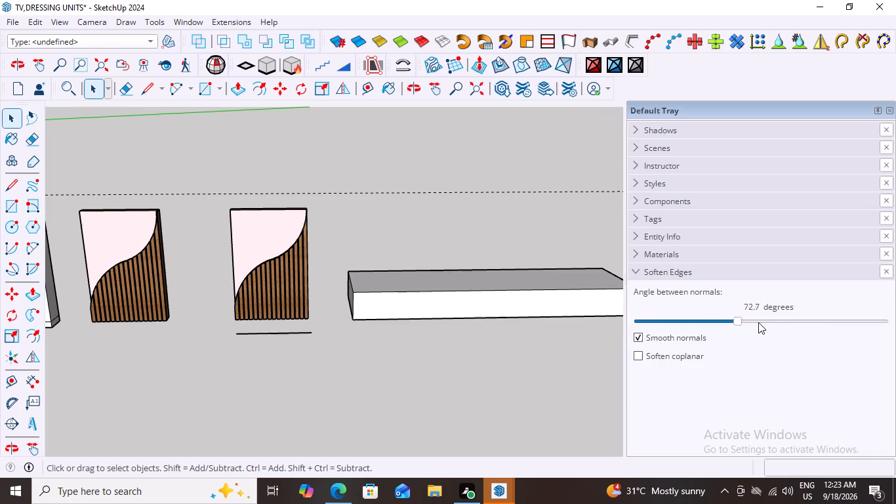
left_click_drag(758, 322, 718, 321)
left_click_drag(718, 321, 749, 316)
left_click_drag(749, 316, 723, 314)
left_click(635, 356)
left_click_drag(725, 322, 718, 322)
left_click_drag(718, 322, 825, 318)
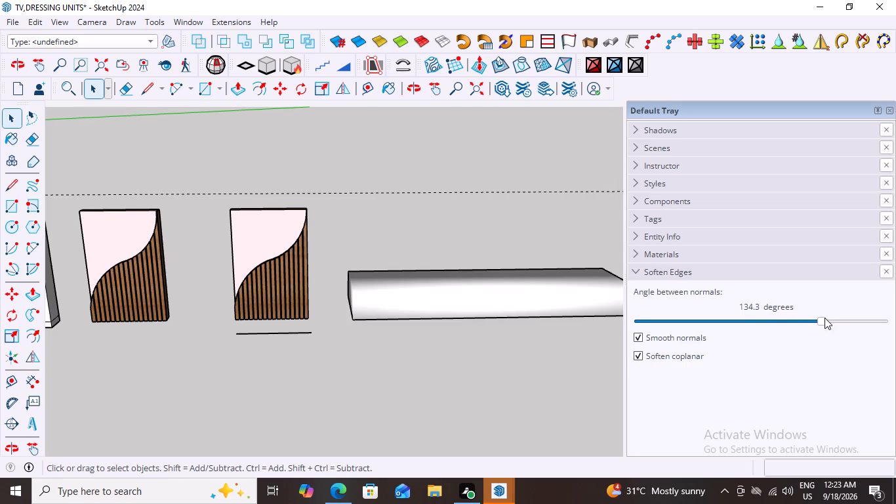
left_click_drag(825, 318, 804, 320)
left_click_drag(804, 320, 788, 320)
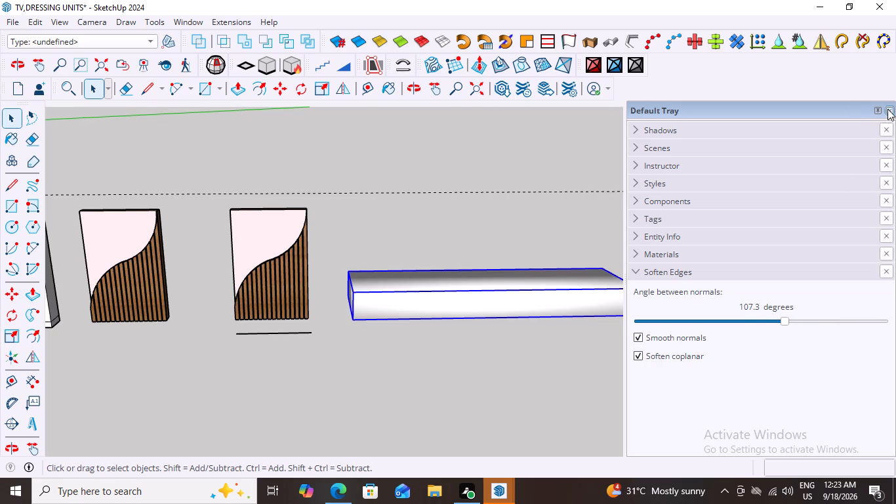
Close the Default Tray.
left_click(891, 106)
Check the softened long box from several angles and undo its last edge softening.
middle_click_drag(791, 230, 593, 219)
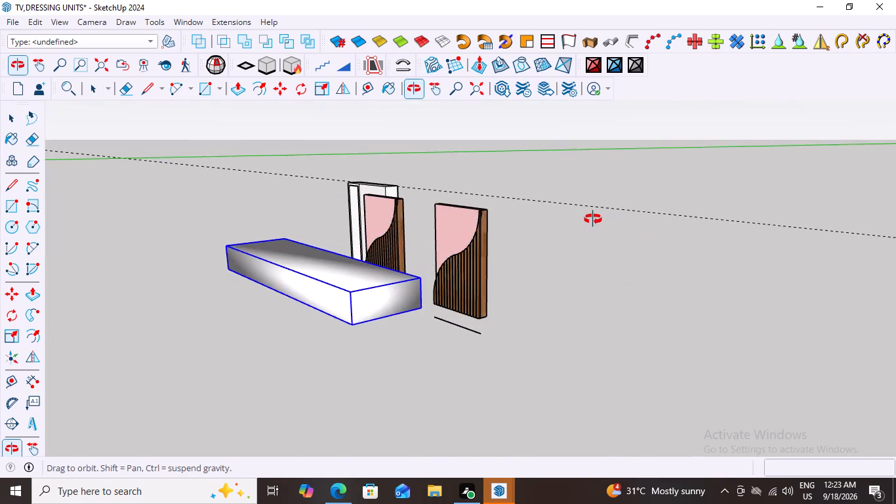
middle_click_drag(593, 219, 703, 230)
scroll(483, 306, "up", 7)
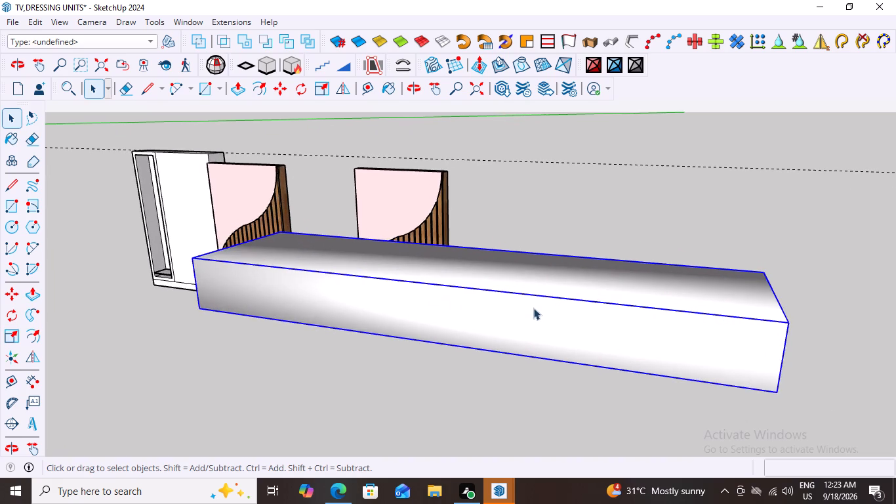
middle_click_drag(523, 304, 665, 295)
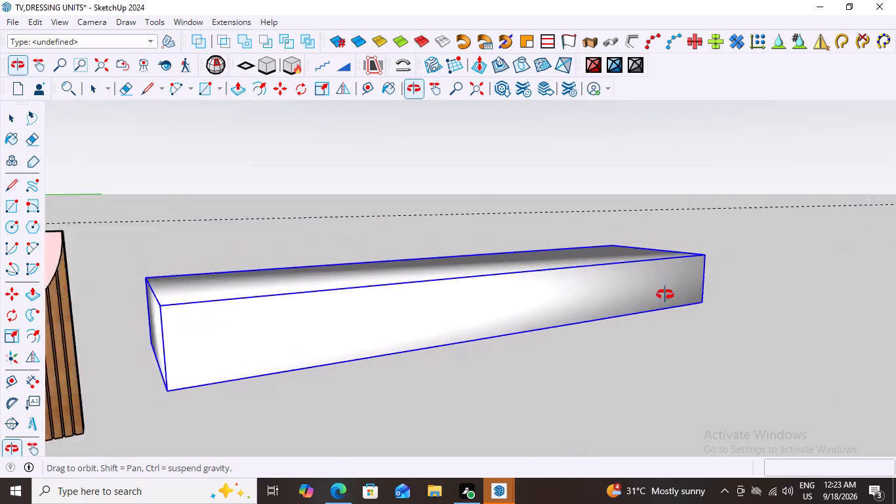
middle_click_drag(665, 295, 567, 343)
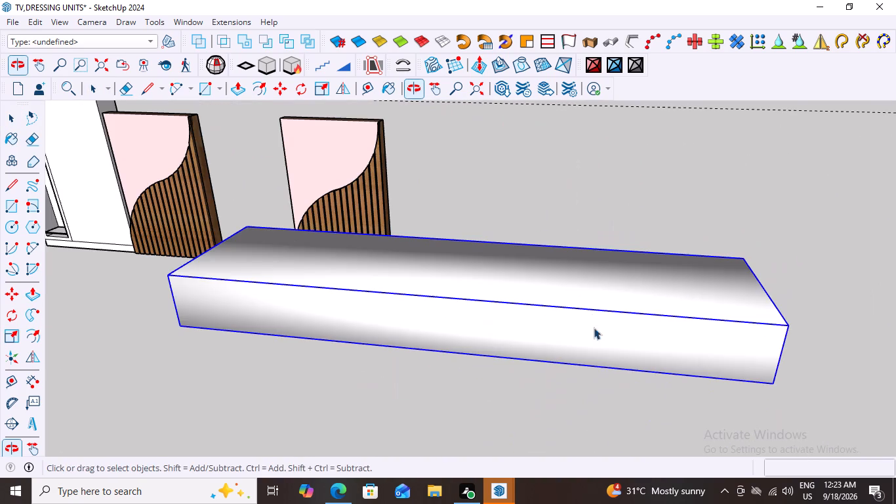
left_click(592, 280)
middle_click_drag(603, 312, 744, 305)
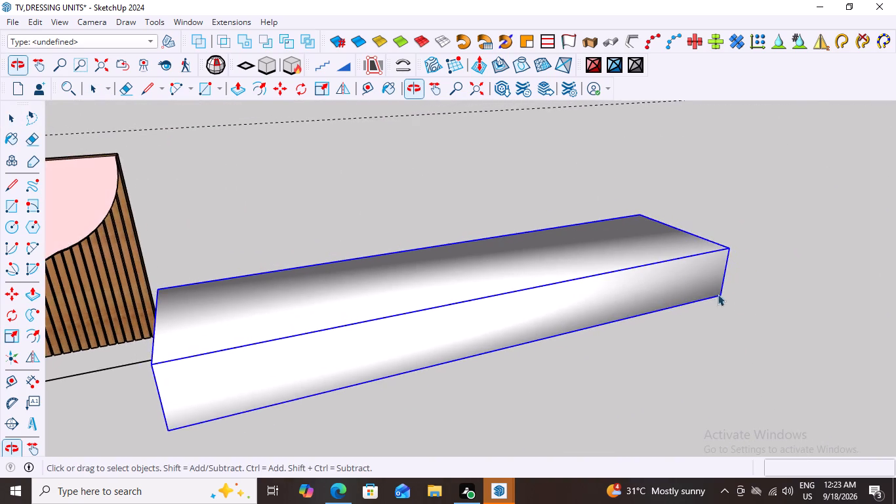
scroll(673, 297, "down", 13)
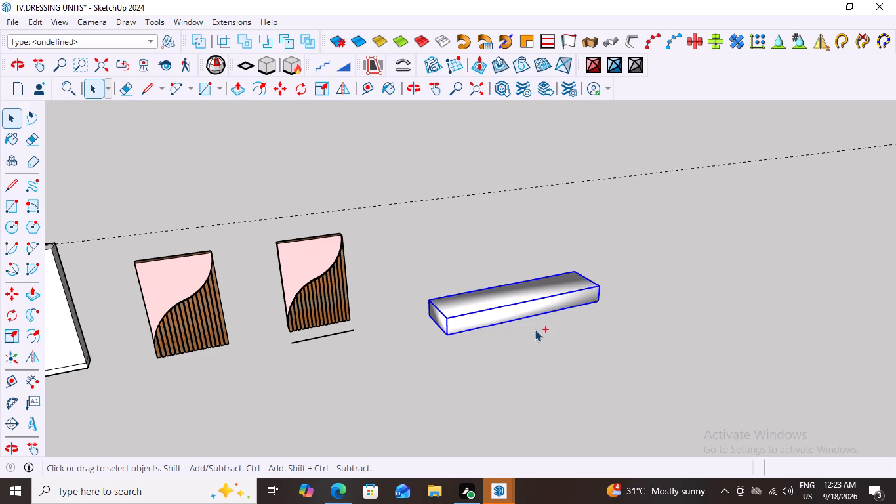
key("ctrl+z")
Draw a straight line about 6' 3" long on the red axis in front of the long box, matching its length.
middle_click_drag(567, 310, 528, 314)
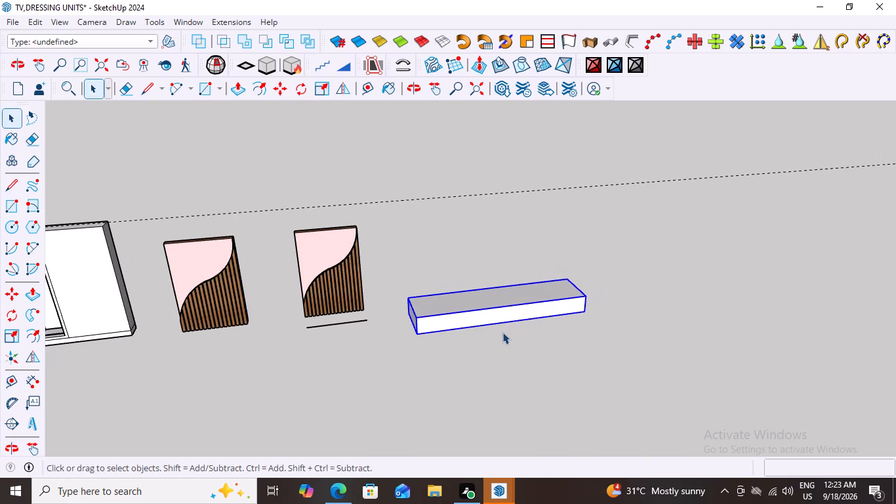
middle_click_drag(502, 332, 481, 335)
scroll(471, 345, "up", 2)
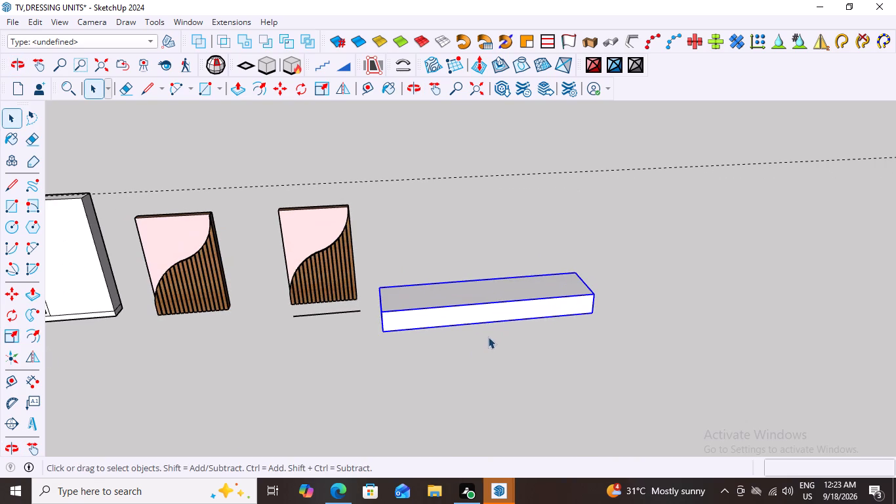
middle_click_drag(598, 340, 392, 338)
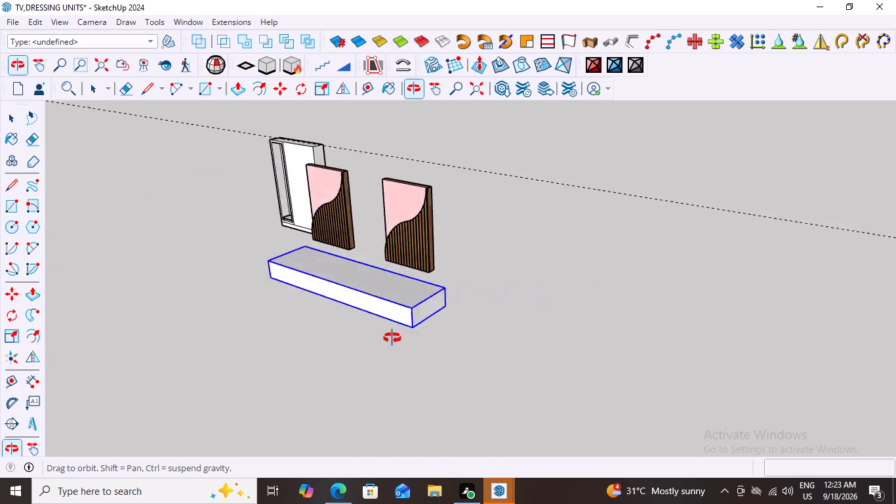
middle_click_drag(392, 338, 652, 332)
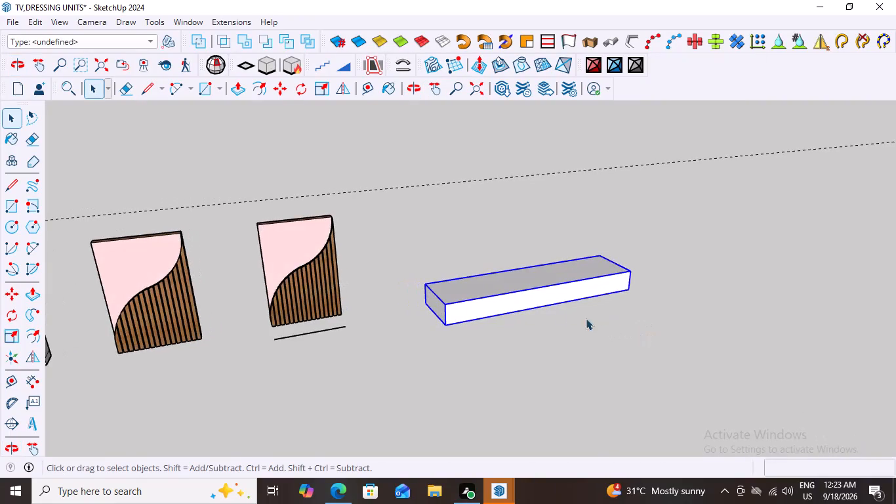
scroll(493, 287, "down", 8)
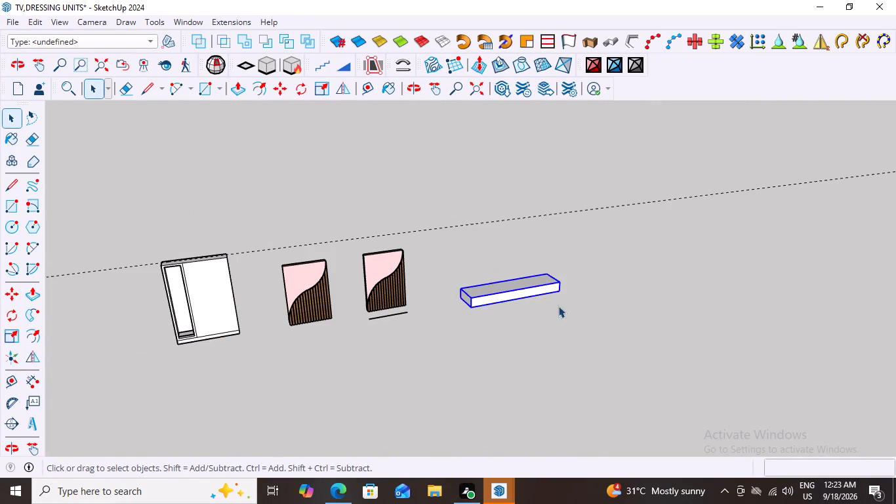
middle_click_drag(565, 314, 481, 326)
scroll(490, 312, "up", 4)
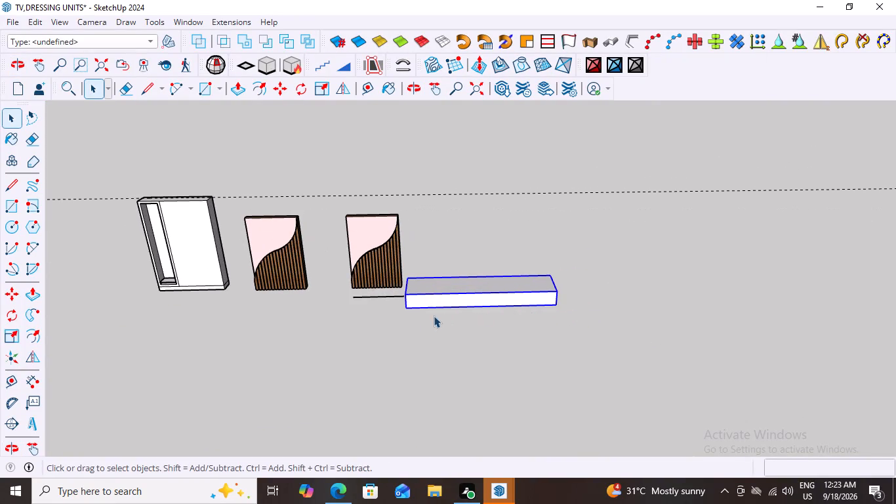
left_click(457, 293)
left_click(457, 293)
key("l")
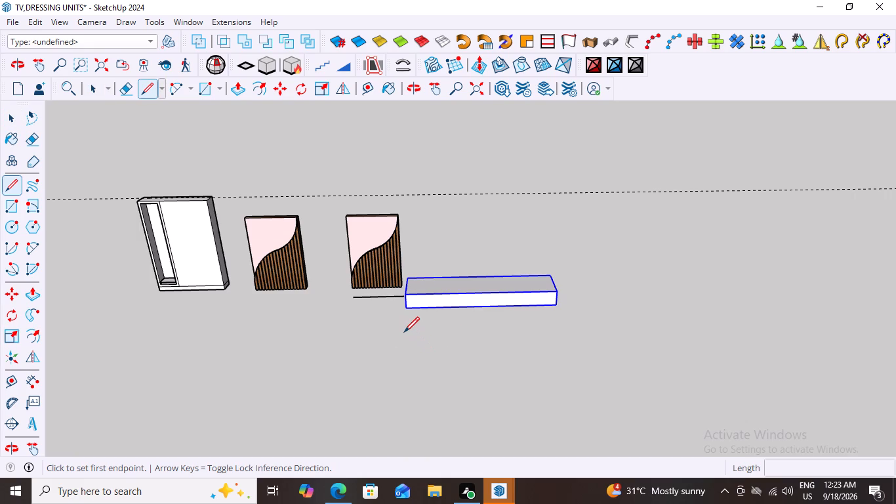
left_click(407, 327)
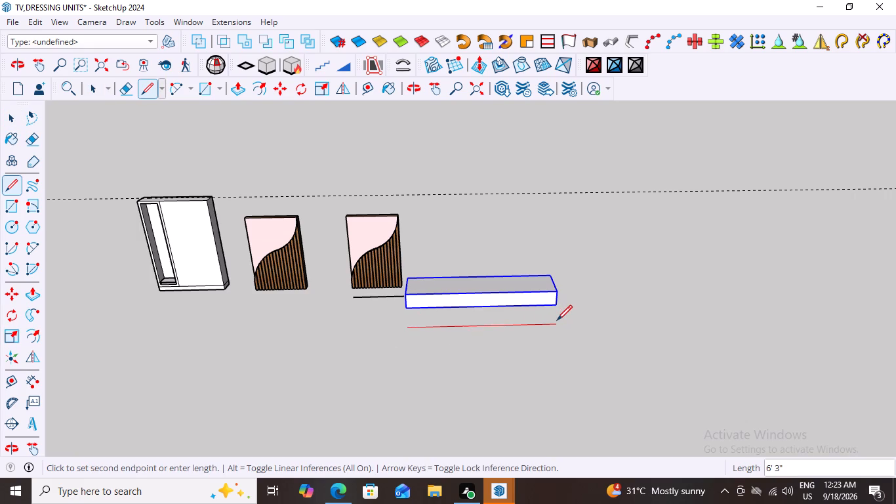
left_click(557, 320)
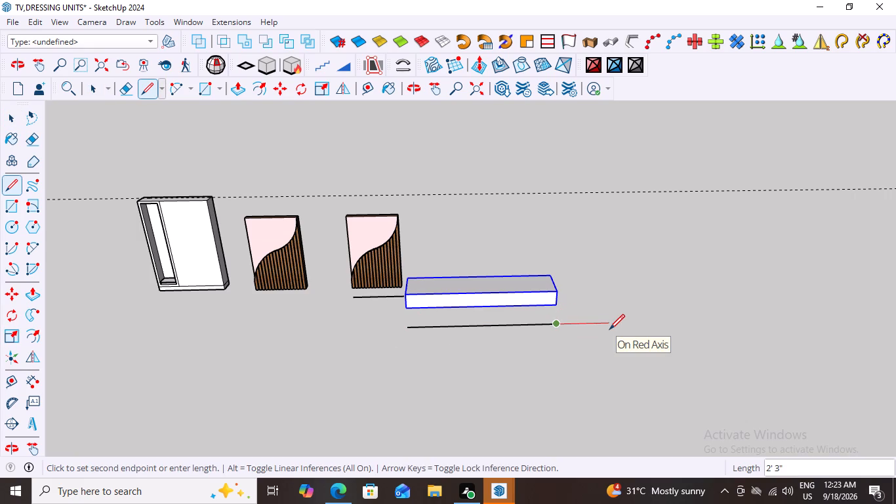
key("space")
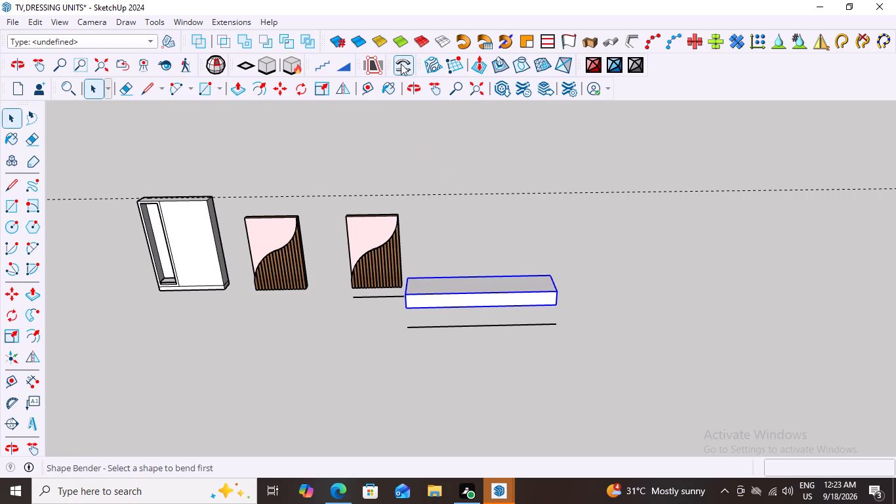
Set up a Shape Bender preview for the long box group, using the new line in front as both base line and path.
left_click(400, 60)
left_click(487, 284)
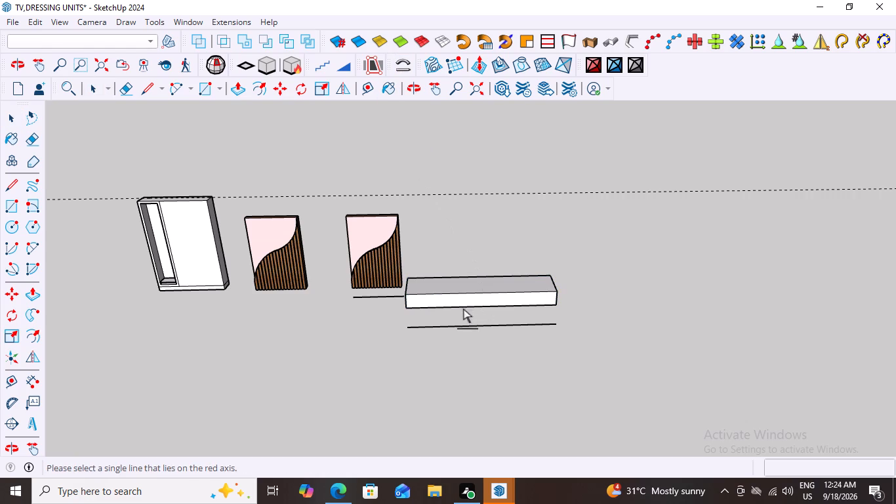
left_click(416, 329)
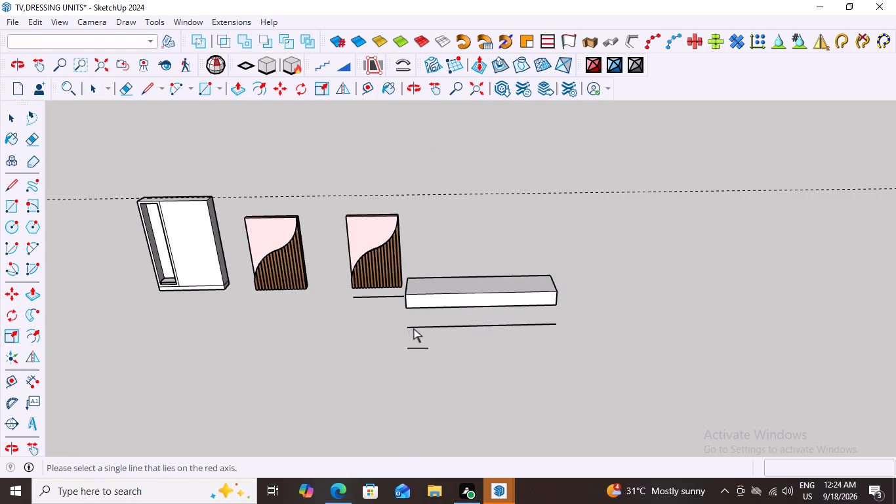
double_click(430, 329)
double_click(430, 329)
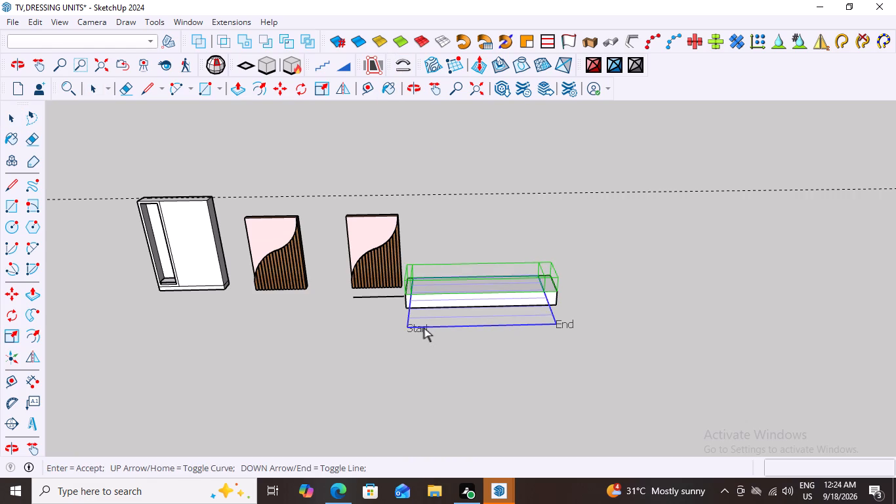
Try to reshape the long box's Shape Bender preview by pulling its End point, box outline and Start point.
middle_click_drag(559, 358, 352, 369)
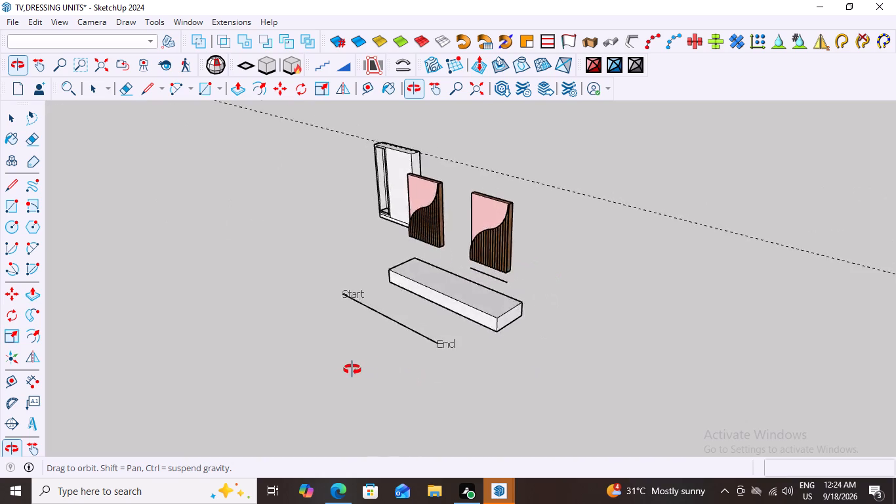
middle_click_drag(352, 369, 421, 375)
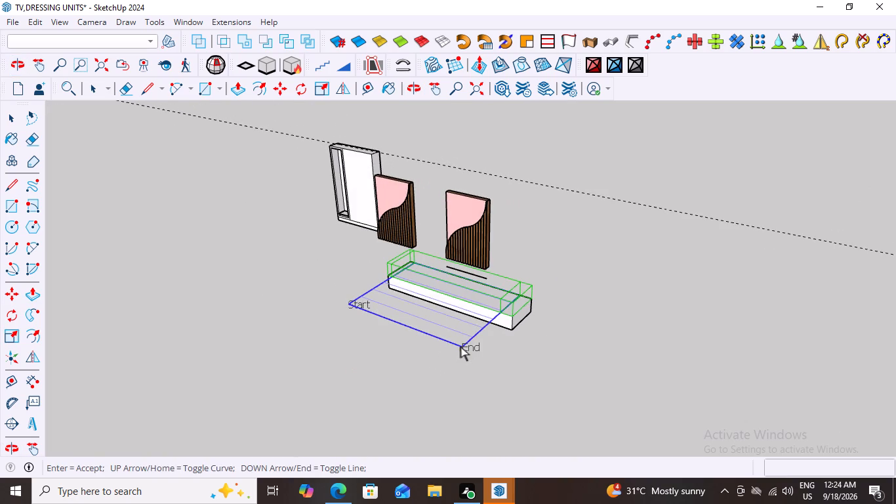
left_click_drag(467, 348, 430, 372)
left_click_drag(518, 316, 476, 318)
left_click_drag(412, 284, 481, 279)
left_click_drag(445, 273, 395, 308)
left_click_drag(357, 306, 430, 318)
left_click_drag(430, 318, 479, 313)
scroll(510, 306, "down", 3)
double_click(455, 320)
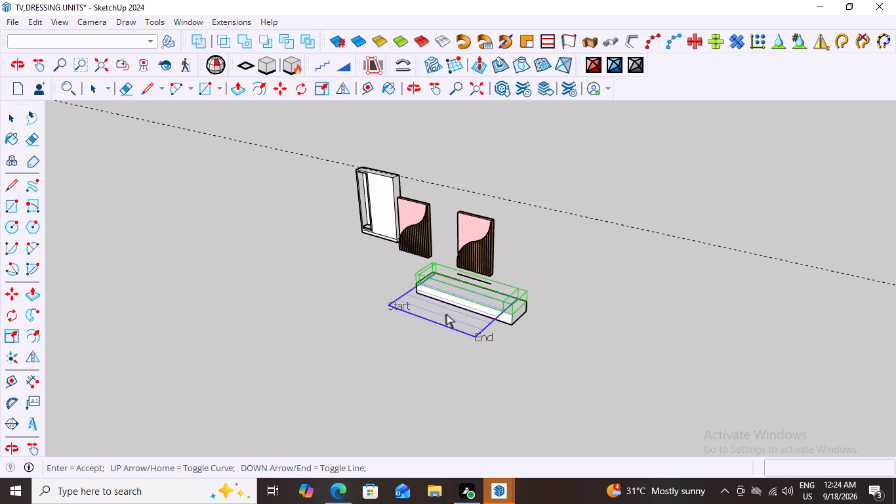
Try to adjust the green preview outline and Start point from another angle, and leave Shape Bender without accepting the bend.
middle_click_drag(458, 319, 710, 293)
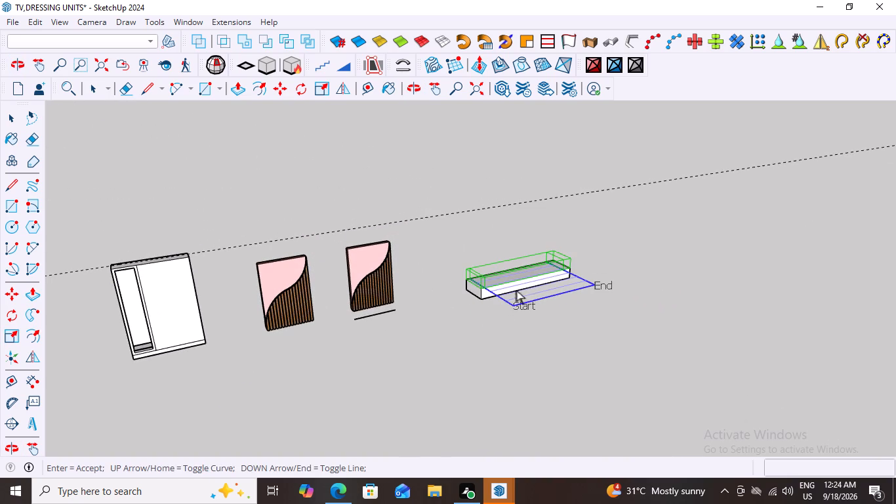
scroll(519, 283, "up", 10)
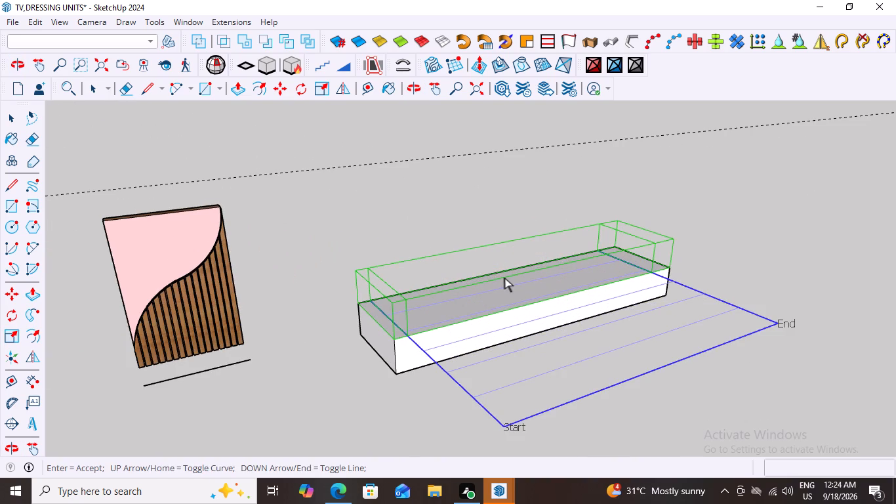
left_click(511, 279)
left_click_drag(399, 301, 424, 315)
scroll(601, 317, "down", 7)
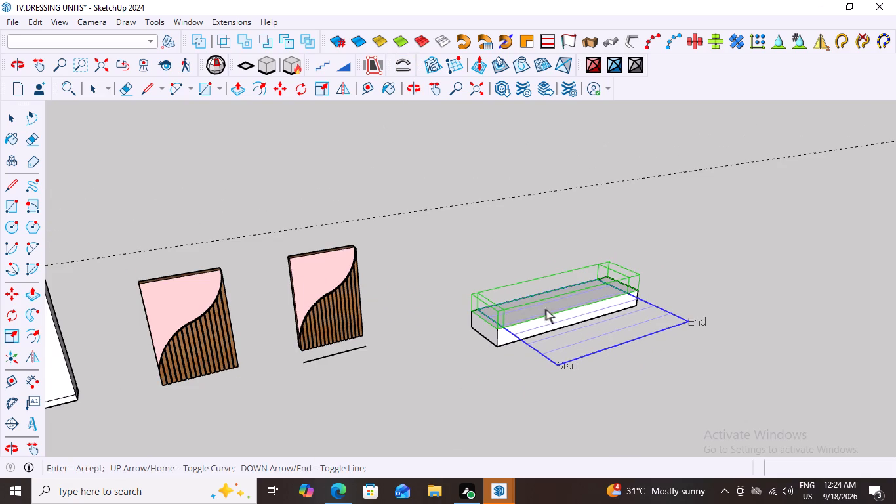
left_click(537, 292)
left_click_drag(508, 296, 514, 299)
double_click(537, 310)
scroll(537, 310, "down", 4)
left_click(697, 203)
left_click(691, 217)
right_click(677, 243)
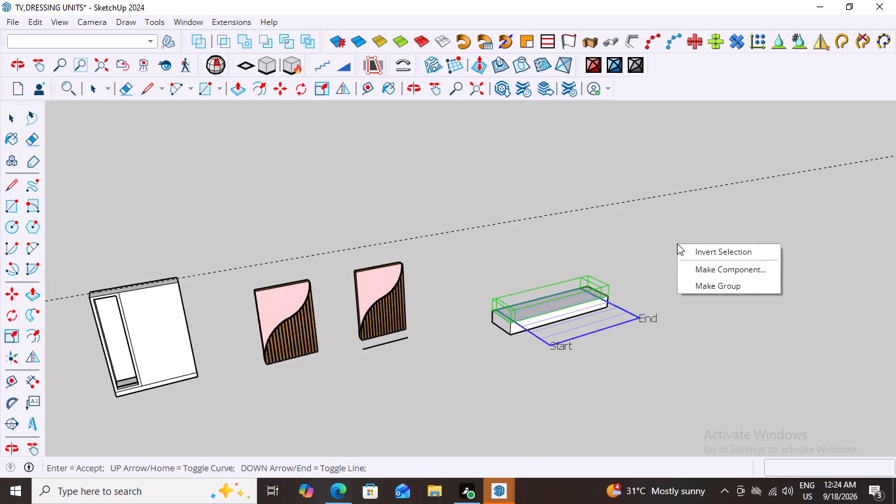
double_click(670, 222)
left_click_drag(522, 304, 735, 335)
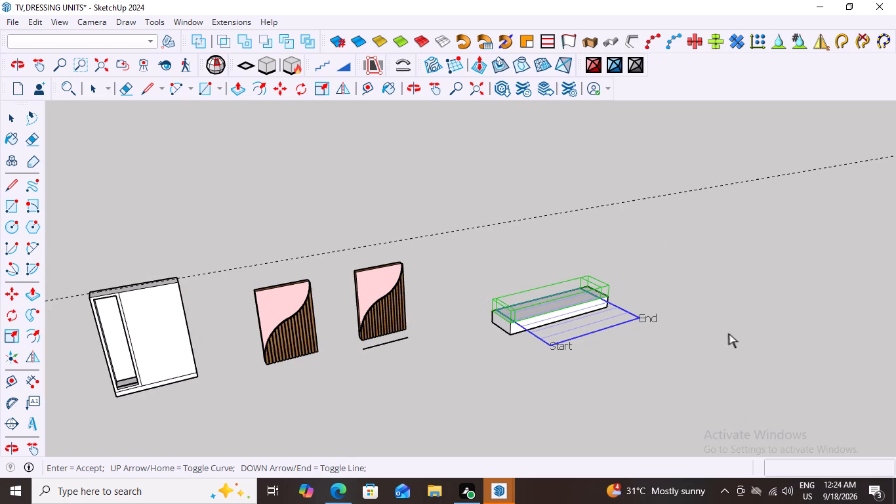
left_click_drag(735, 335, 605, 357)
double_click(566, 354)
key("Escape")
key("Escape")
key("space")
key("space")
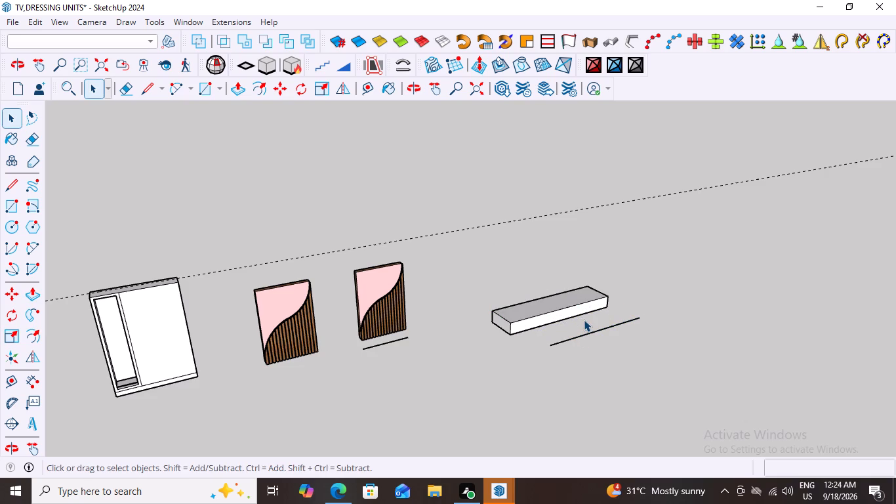
Set up the Shape Bender preview again for the long box group, using the line in front as both base line and path.
scroll(599, 267, "down", 4)
scroll(474, 503, "up", 3)
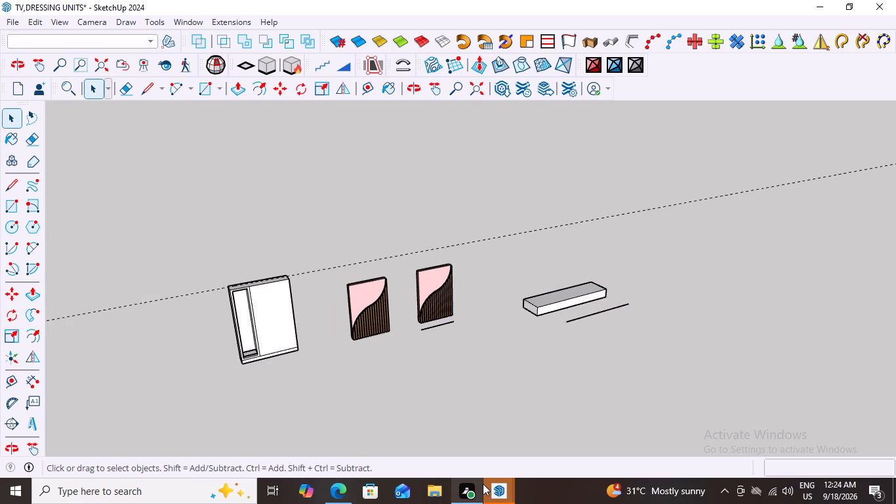
scroll(483, 499, "up", 2)
scroll(596, 316, "up", 2)
middle_click_drag(597, 315, 596, 309)
middle_click_drag(596, 316, 579, 327)
scroll(434, 294, "down", 2)
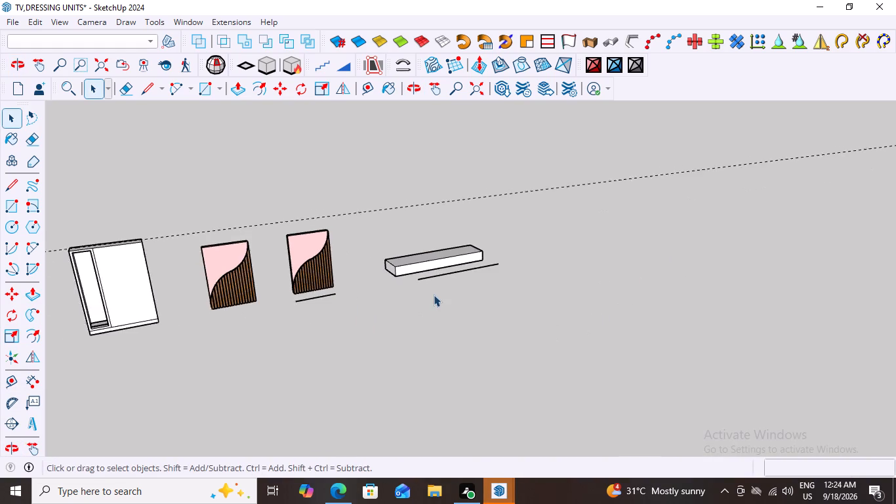
scroll(434, 295, "down", 2)
middle_click_drag(464, 289, 413, 365)
scroll(463, 289, "up", 5)
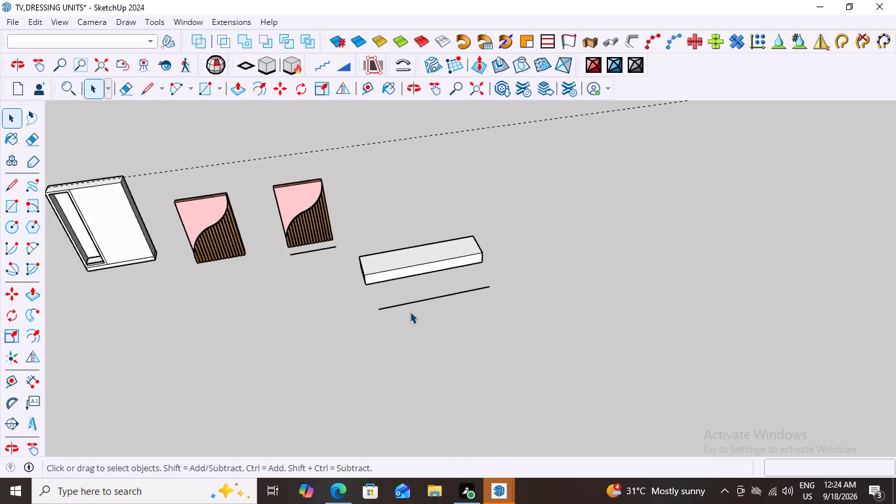
middle_click_drag(442, 320, 389, 315)
scroll(388, 317, "up", 3)
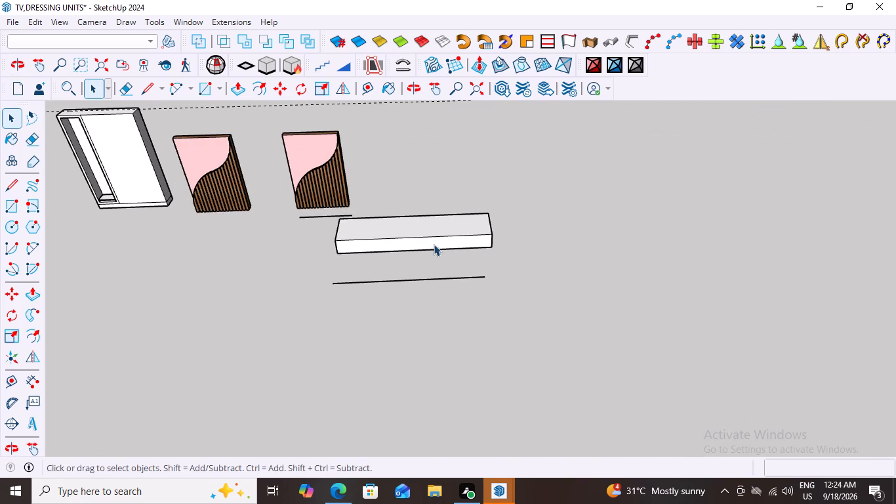
left_click(441, 229)
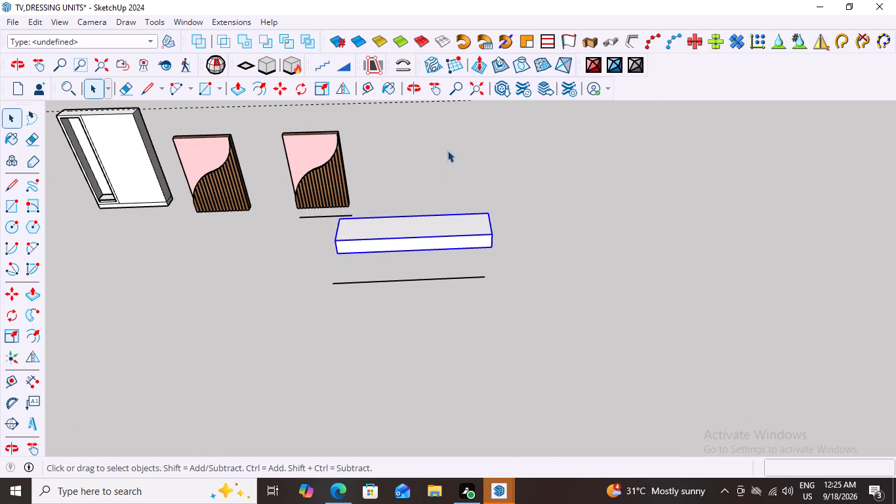
left_click(403, 65)
double_click(352, 283)
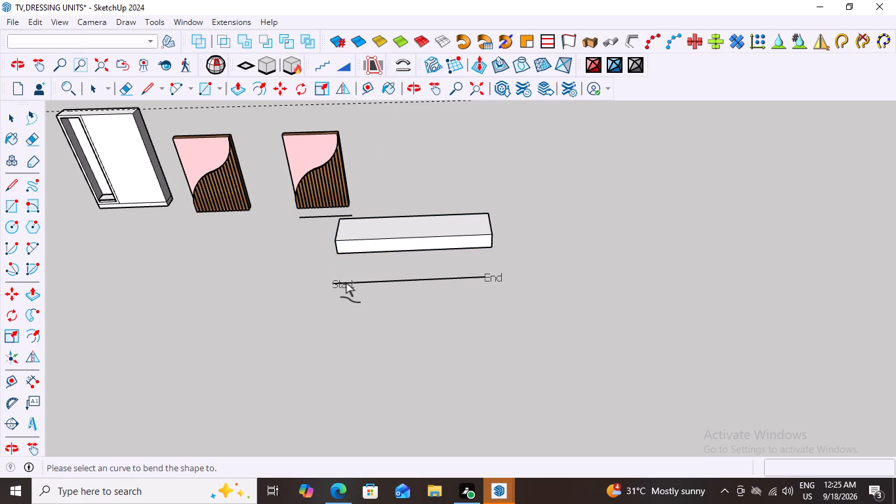
left_click(363, 282)
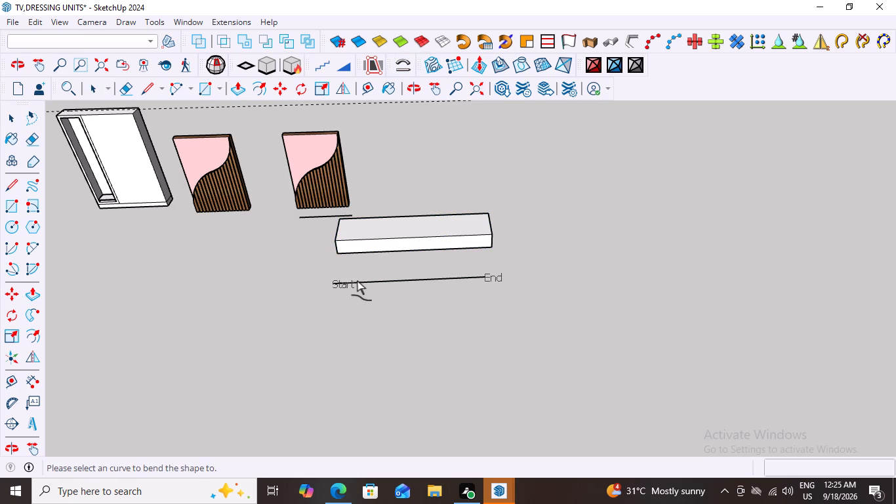
left_click(363, 282)
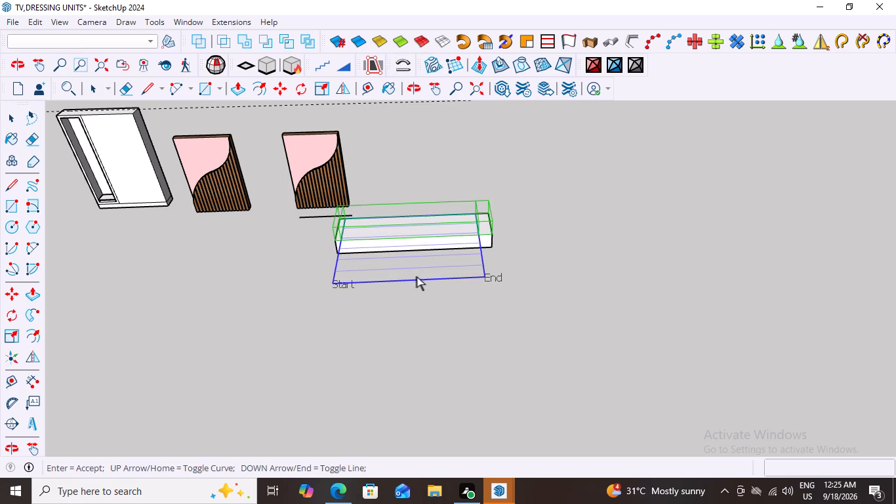
Examine the Shape Bender preview of the long box and its Start and End points from several angles.
middle_click_drag(449, 258, 558, 245)
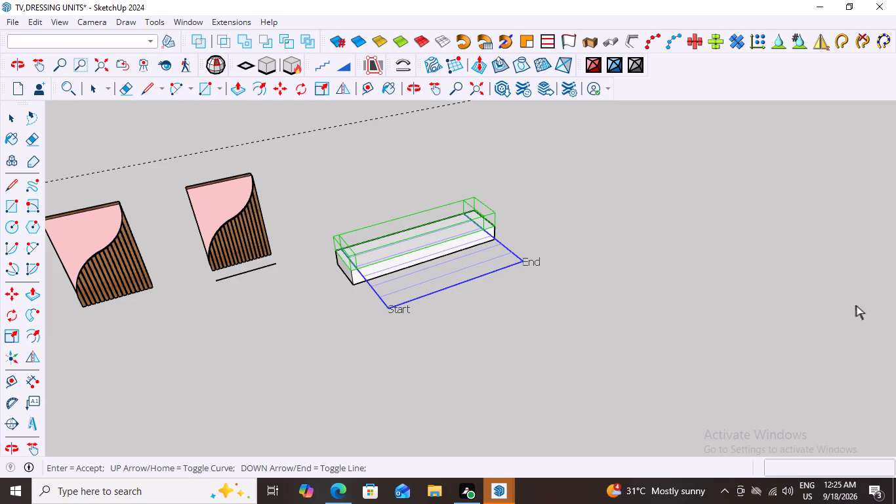
scroll(748, 262, "down", 5)
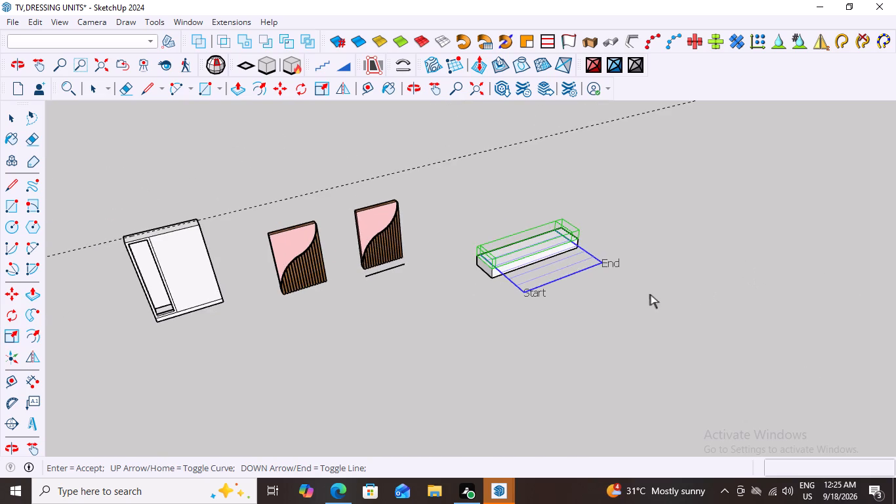
middle_click_drag(657, 295, 550, 289)
middle_click_drag(544, 312, 521, 337)
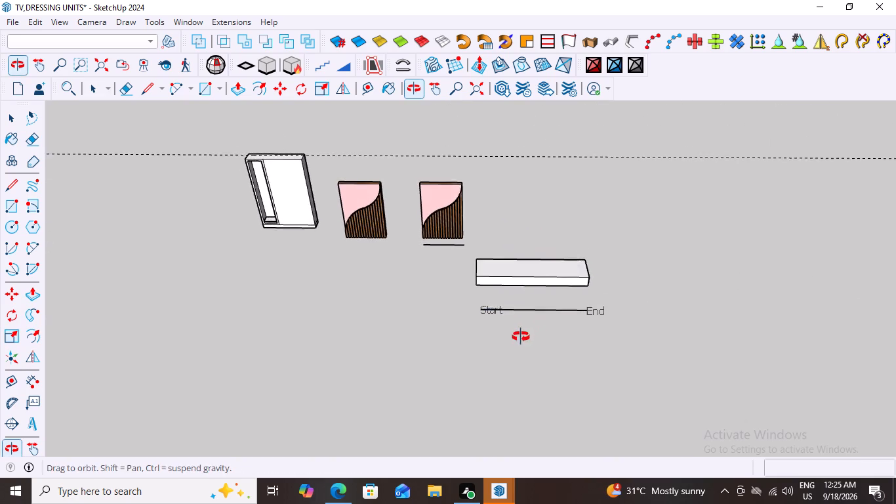
middle_click_drag(521, 337, 520, 337)
scroll(540, 351, "up", 2)
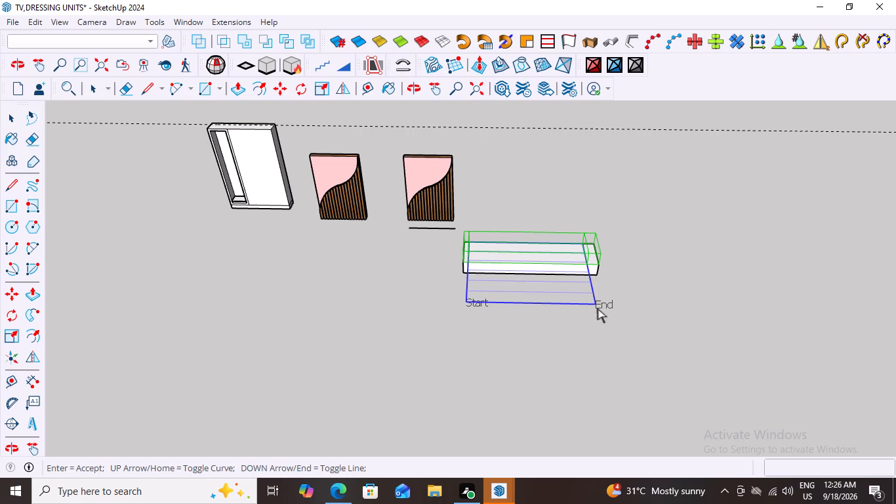
left_click(645, 304)
scroll(619, 290, "up", 3)
middle_click_drag(611, 331, 609, 346)
scroll(611, 336, "down", 3)
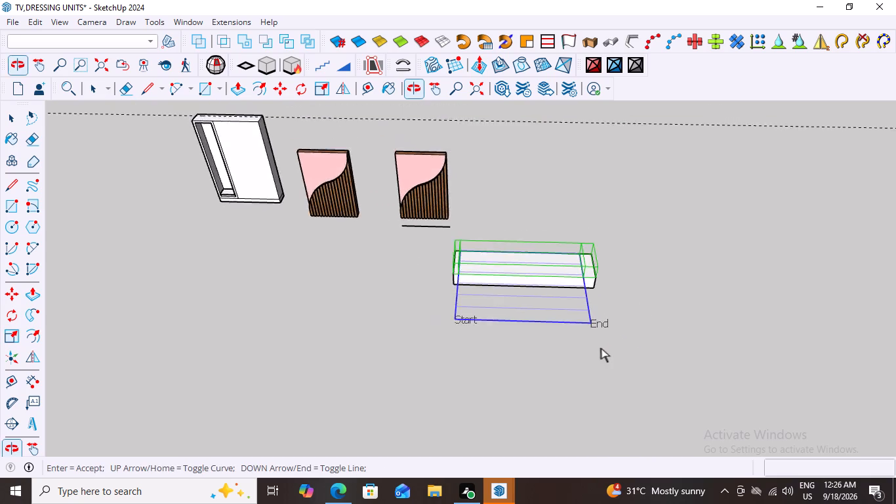
scroll(607, 349, "down", 3)
middle_click_drag(584, 363, 592, 364)
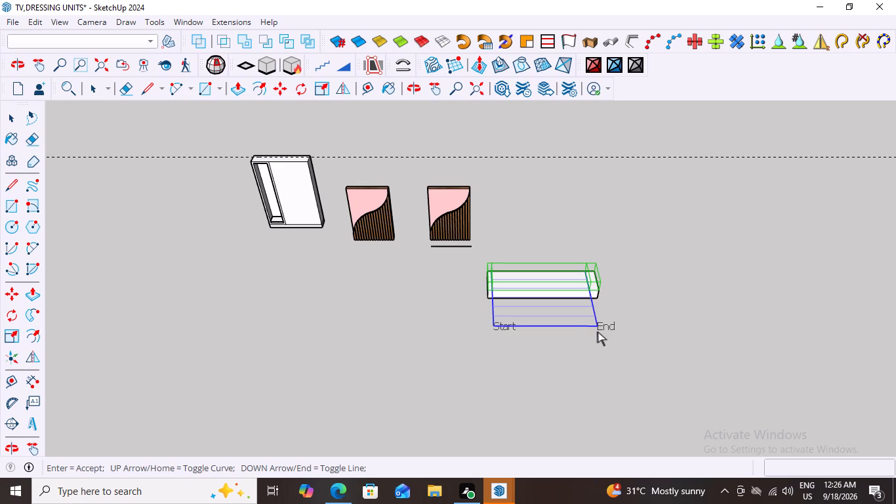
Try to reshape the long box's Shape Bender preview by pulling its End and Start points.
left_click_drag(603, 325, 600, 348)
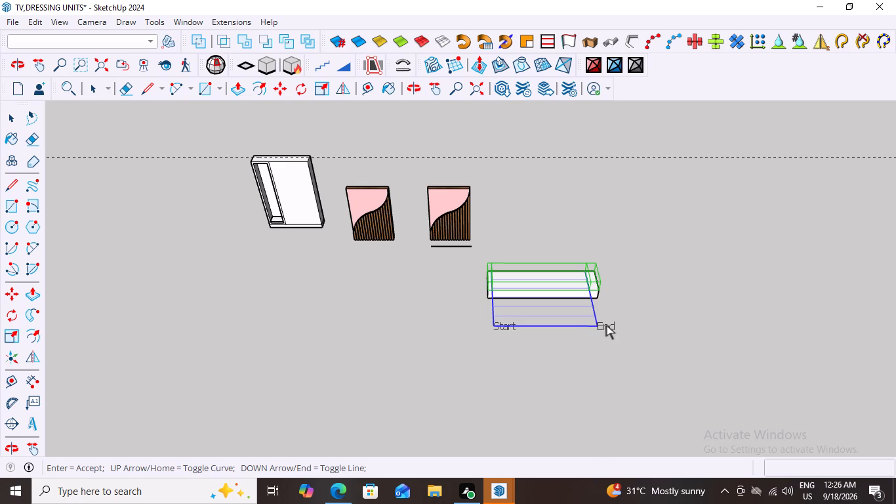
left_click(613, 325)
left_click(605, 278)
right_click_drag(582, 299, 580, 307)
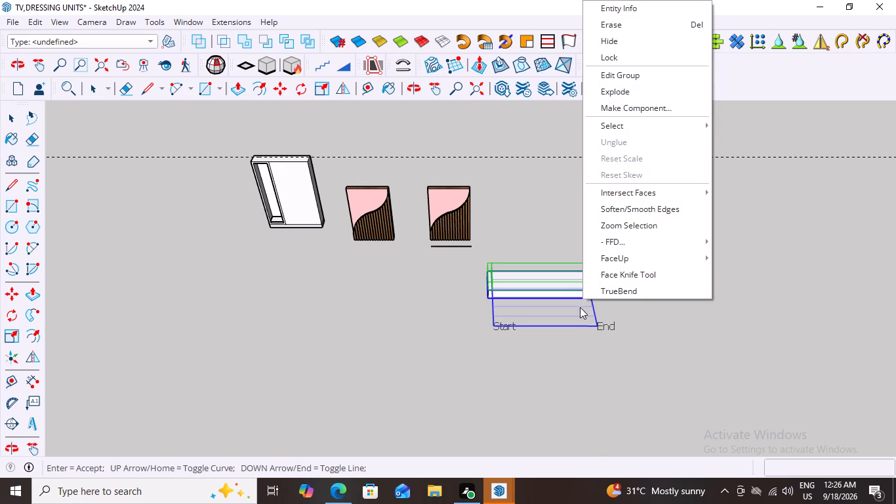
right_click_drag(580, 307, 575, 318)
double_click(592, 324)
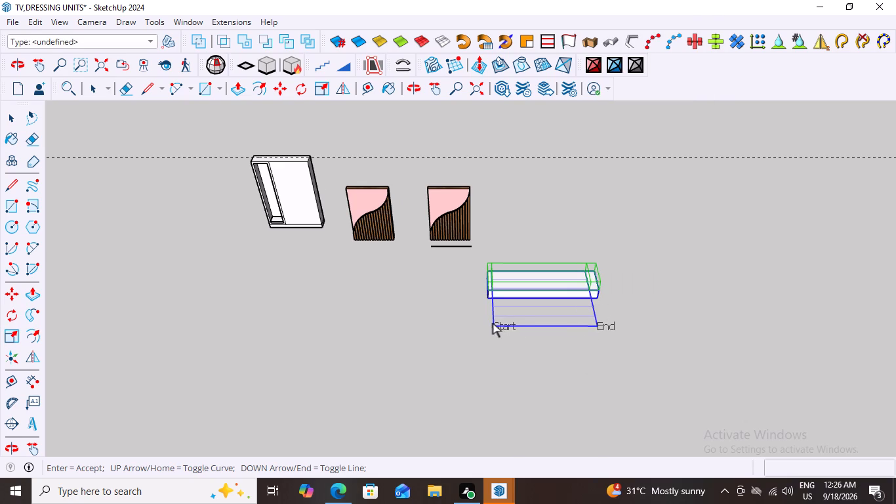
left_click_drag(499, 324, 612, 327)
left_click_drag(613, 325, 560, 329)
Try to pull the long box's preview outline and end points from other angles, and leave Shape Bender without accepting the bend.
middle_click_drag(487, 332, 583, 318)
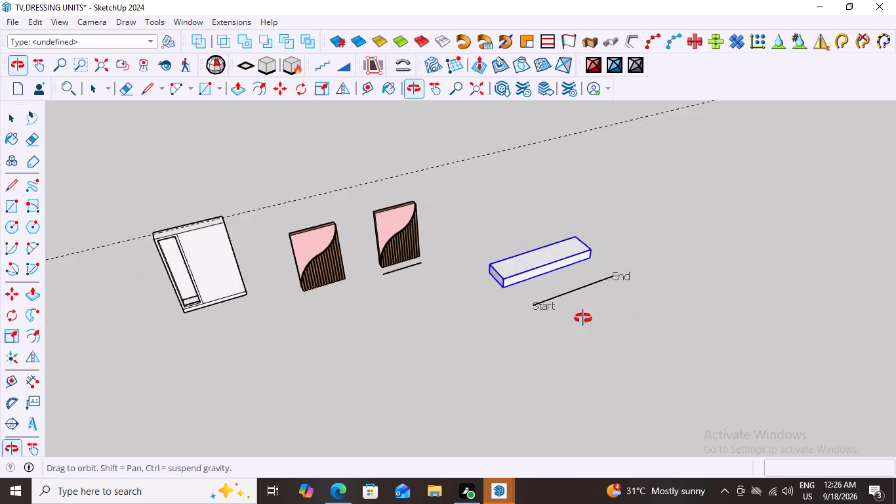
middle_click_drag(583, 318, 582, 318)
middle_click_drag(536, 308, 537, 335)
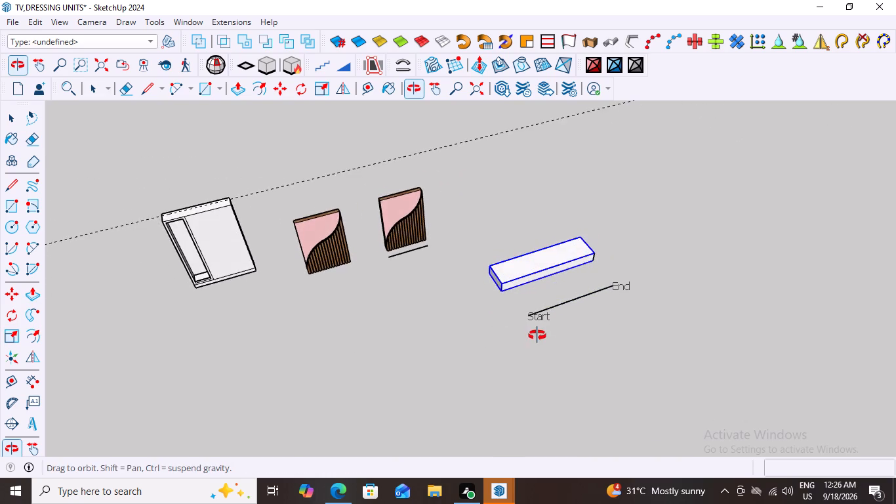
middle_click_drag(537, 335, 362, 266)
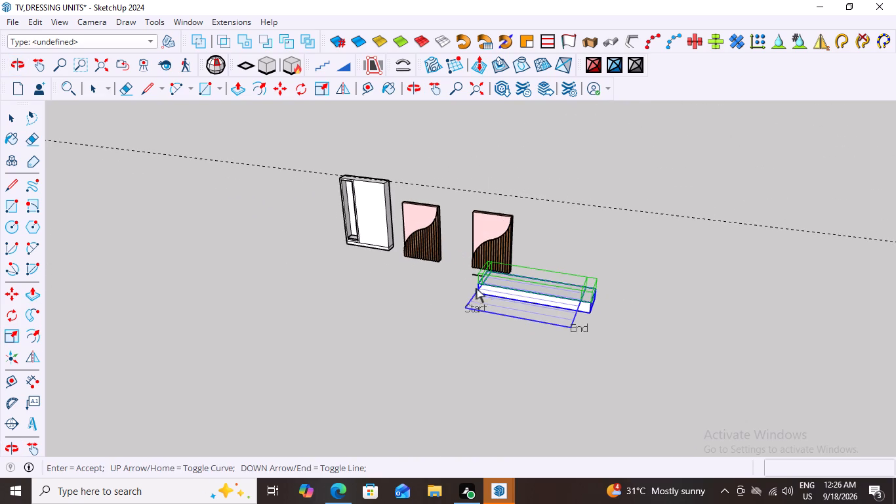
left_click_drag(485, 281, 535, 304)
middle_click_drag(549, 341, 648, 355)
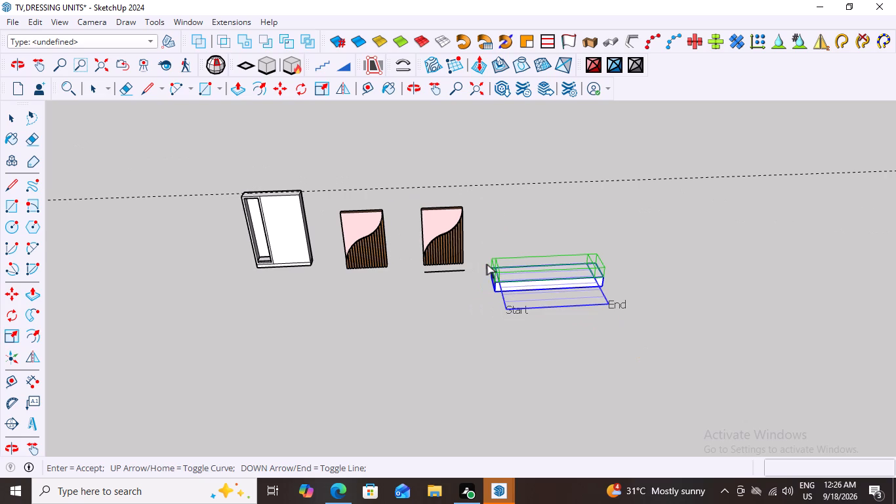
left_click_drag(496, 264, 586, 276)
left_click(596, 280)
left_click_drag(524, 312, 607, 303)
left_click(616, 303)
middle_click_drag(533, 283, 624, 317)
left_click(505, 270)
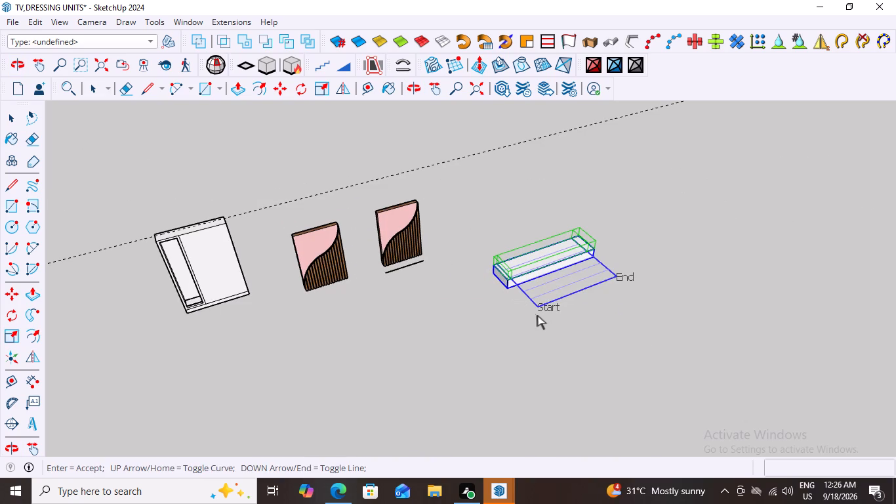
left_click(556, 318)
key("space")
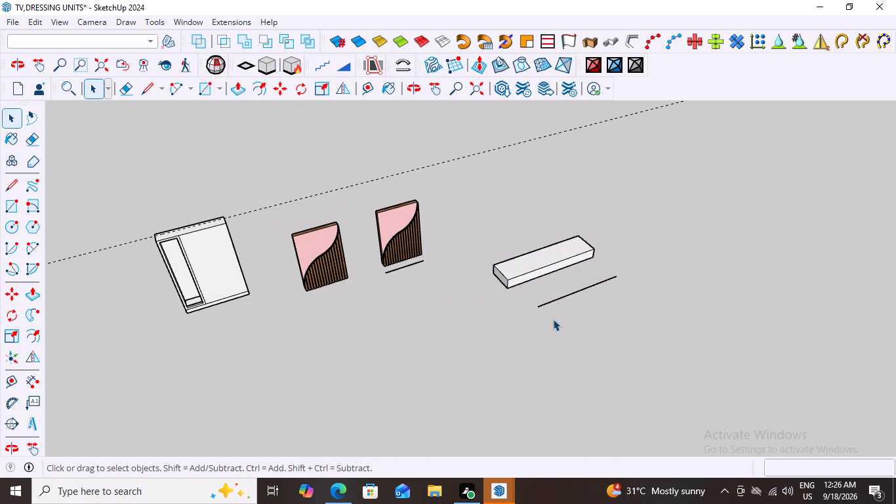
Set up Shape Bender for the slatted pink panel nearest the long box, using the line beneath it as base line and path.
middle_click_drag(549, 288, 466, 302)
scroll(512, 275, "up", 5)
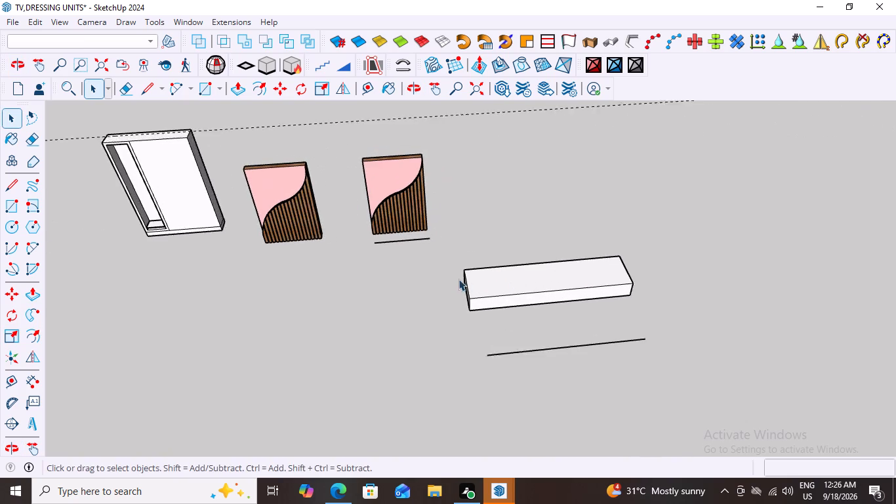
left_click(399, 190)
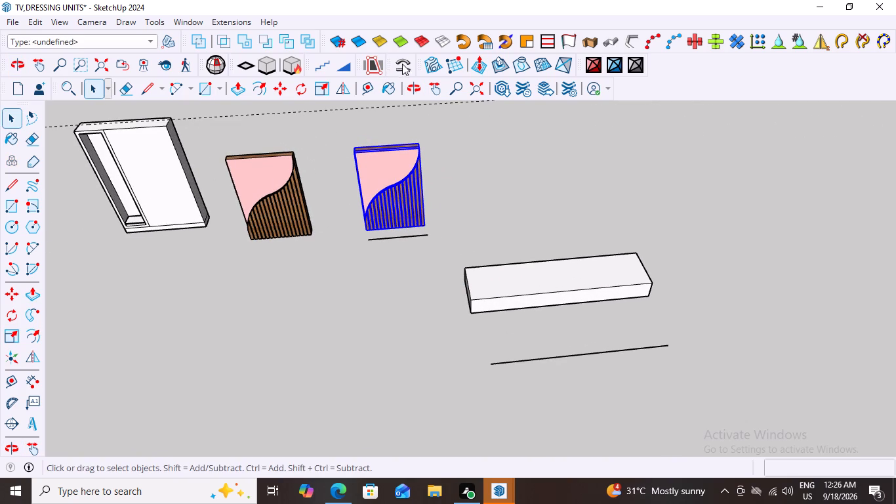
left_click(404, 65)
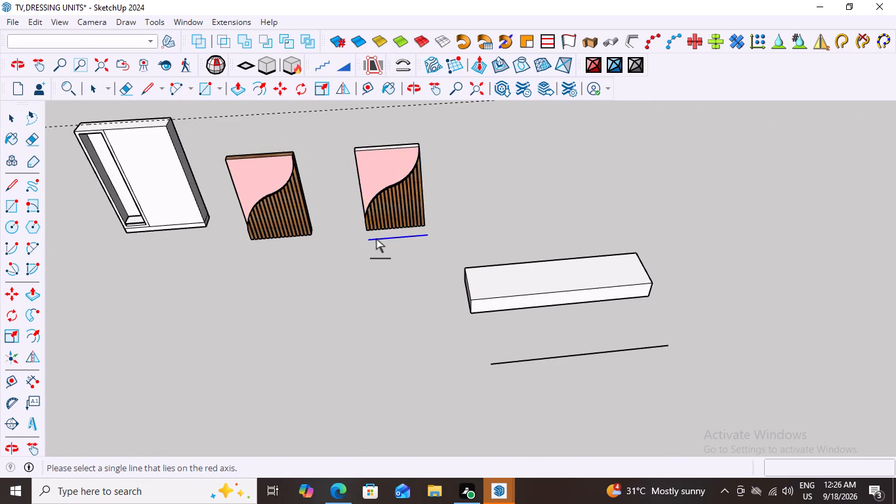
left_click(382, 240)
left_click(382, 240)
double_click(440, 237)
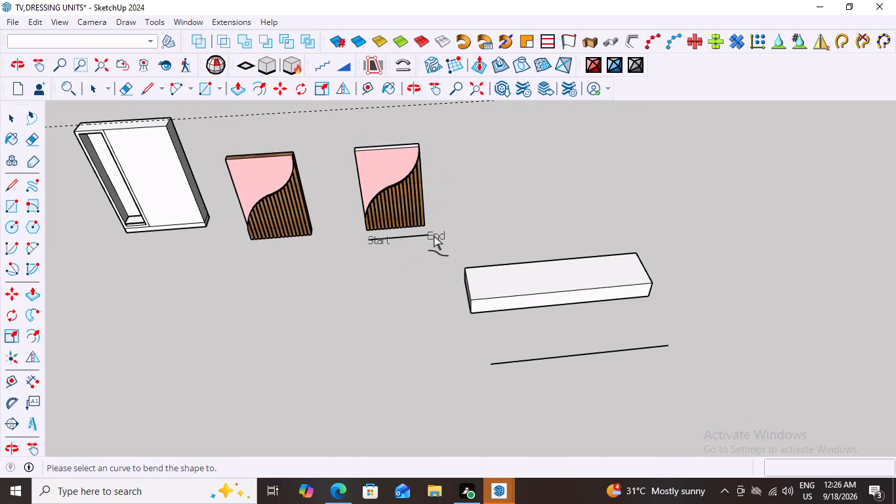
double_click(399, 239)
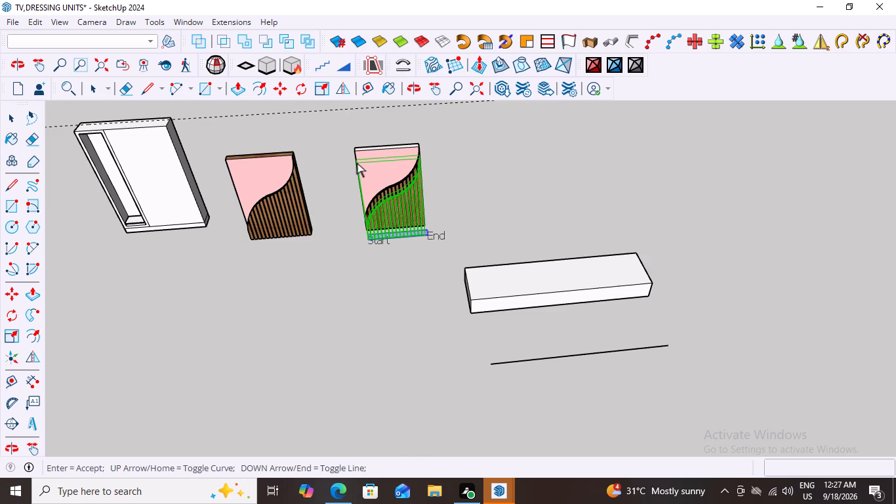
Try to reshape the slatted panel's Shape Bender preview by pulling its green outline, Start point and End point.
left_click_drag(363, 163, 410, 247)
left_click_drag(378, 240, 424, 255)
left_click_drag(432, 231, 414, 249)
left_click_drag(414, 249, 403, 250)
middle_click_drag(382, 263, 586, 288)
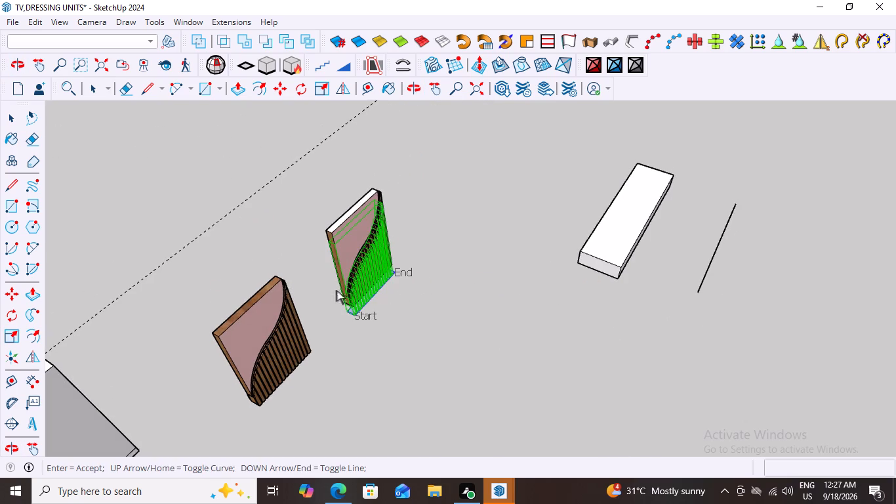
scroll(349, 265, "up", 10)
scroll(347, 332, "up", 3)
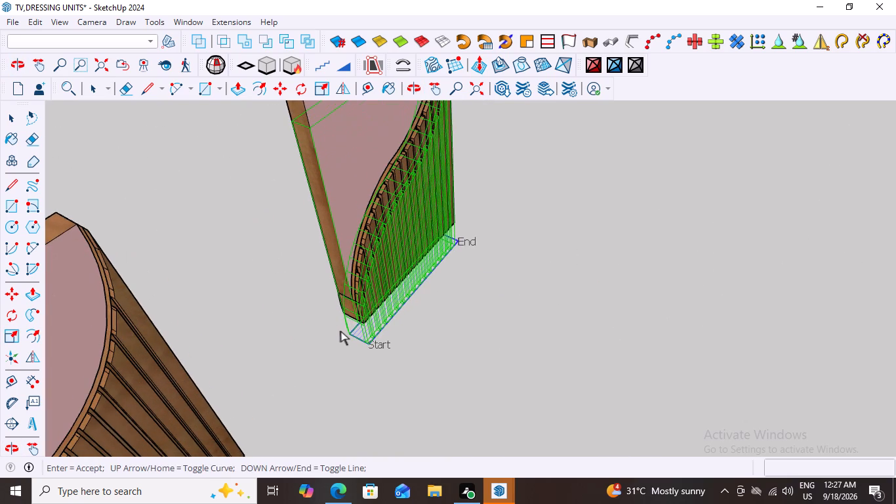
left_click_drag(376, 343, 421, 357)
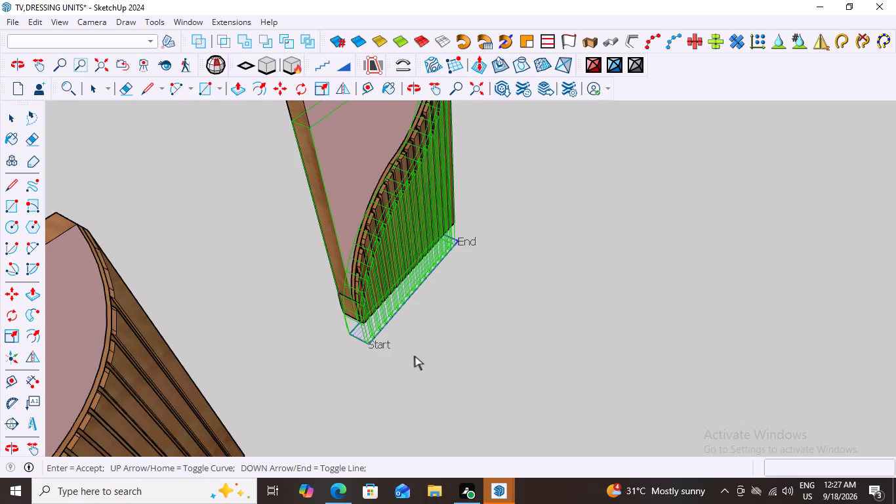
Examine the slatted panel's bend preview around its Start and End points, and leave Shape Bender without accepting the bend.
scroll(382, 343, "up", 5)
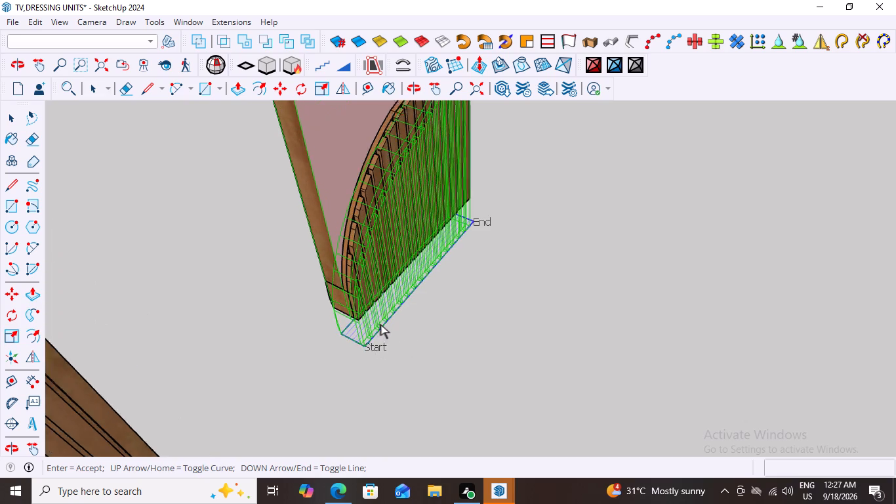
scroll(387, 325, "up", 4)
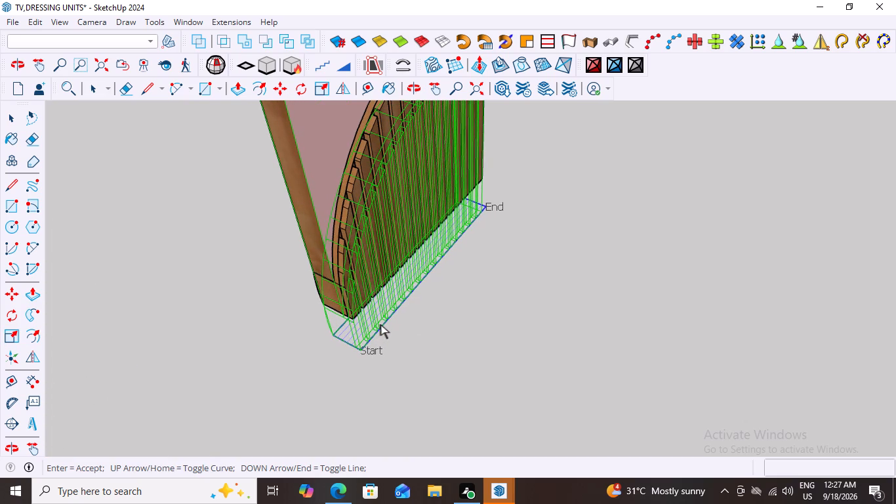
scroll(387, 325, "down", 20)
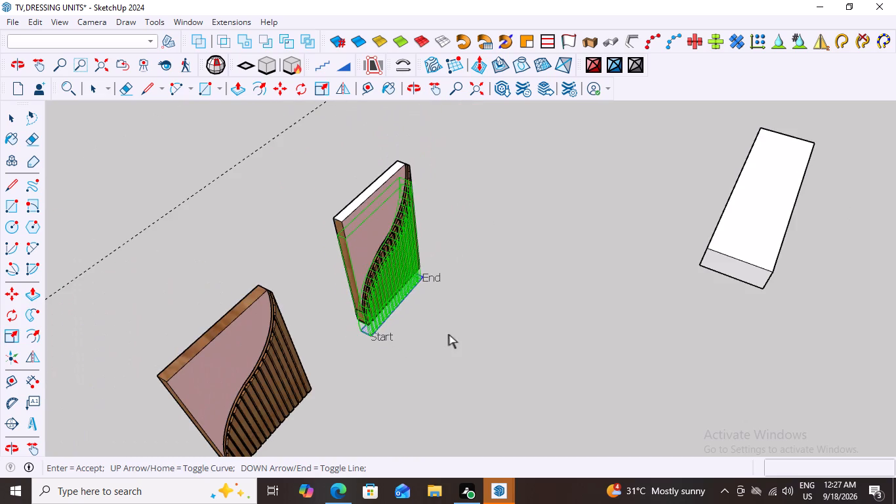
middle_click_drag(458, 335, 359, 294)
middle_click_drag(472, 280, 321, 278)
scroll(487, 267, "up", 7)
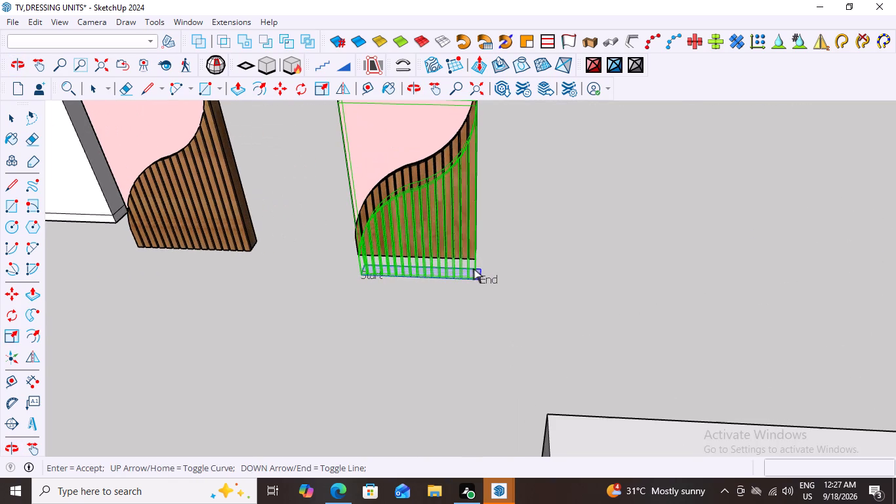
scroll(480, 270, "down", 7)
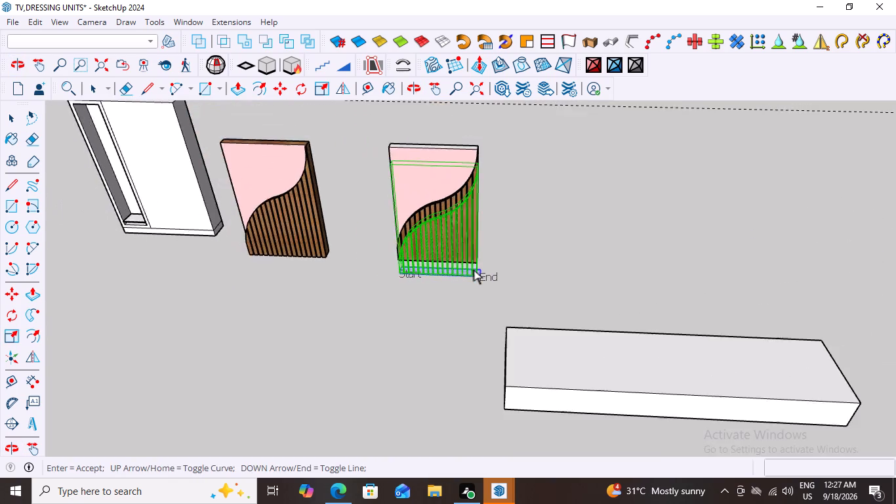
scroll(480, 271, "down", 4)
scroll(474, 280, "up", 1)
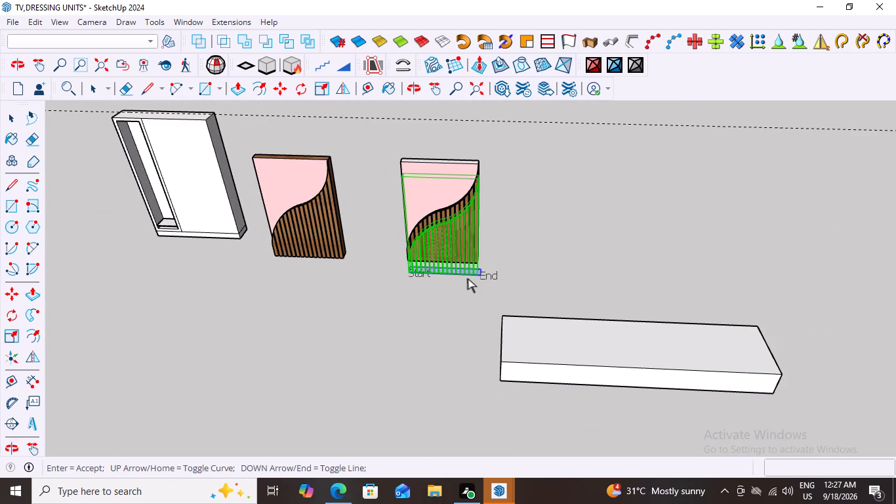
middle_click_drag(488, 275, 474, 290)
middle_click_drag(485, 274, 473, 294)
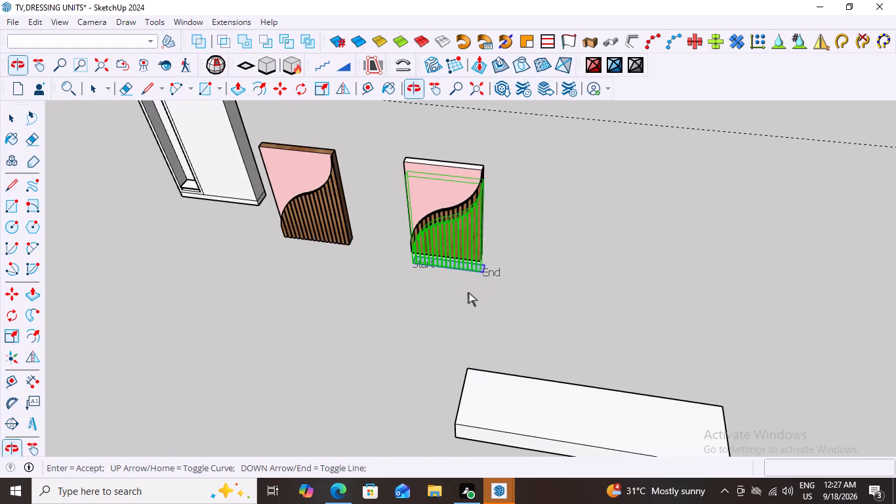
key("Escape")
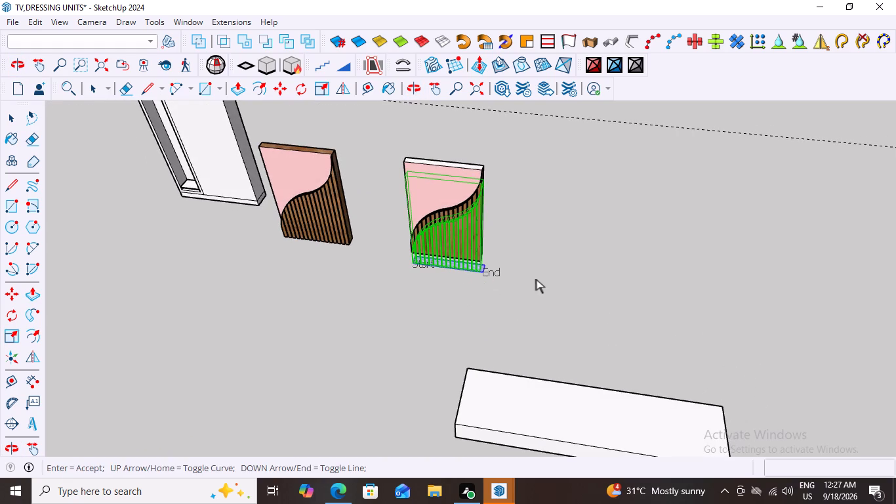
key("space")
left_click(554, 277)
Copy the long box straight out in front of the original, placing the copy beyond the line drawn beside it.
middle_click_drag(571, 275, 641, 207)
scroll(635, 215, "down", 4)
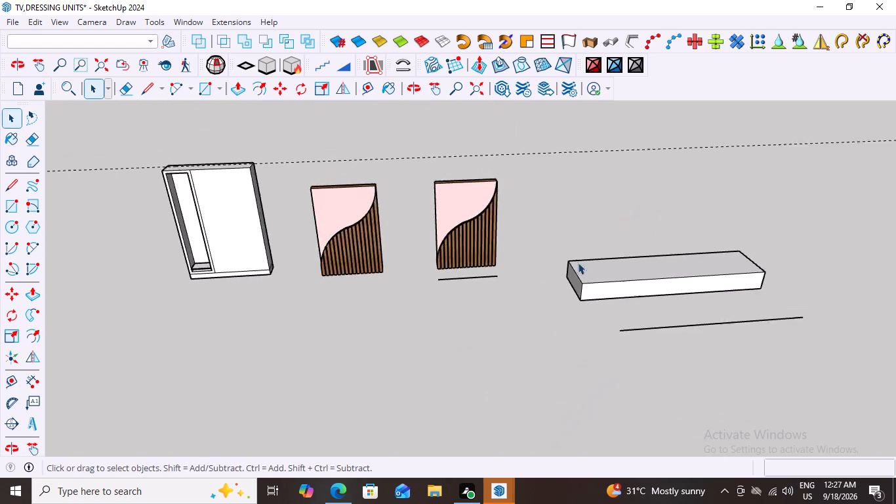
scroll(578, 262, "down", 16)
middle_click_drag(571, 341, 550, 370)
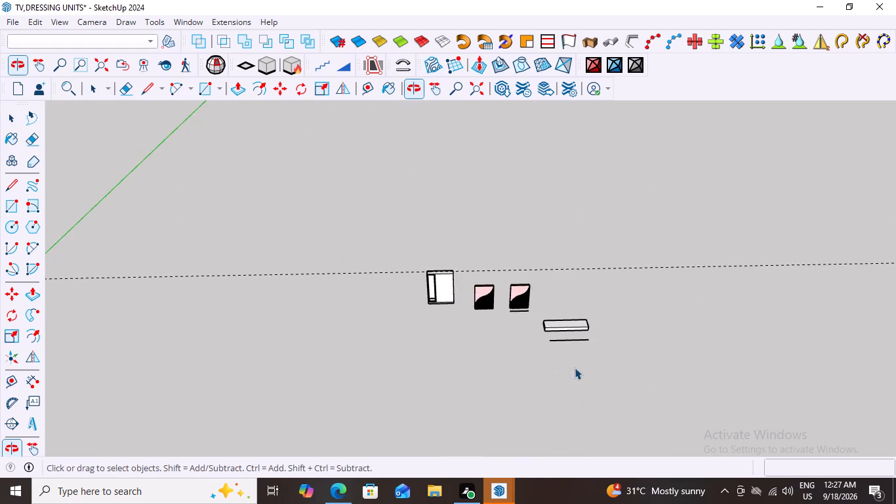
scroll(575, 367, "up", 3)
scroll(575, 367, "down", 4)
left_click(580, 324)
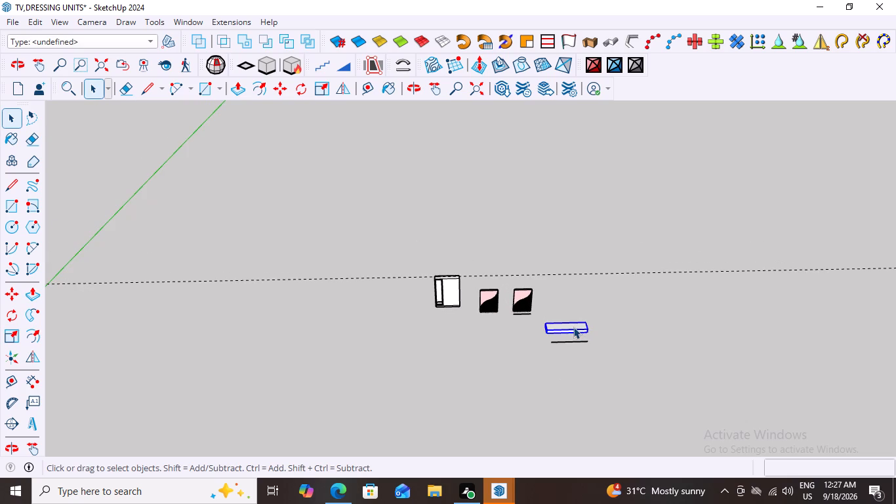
key("m")
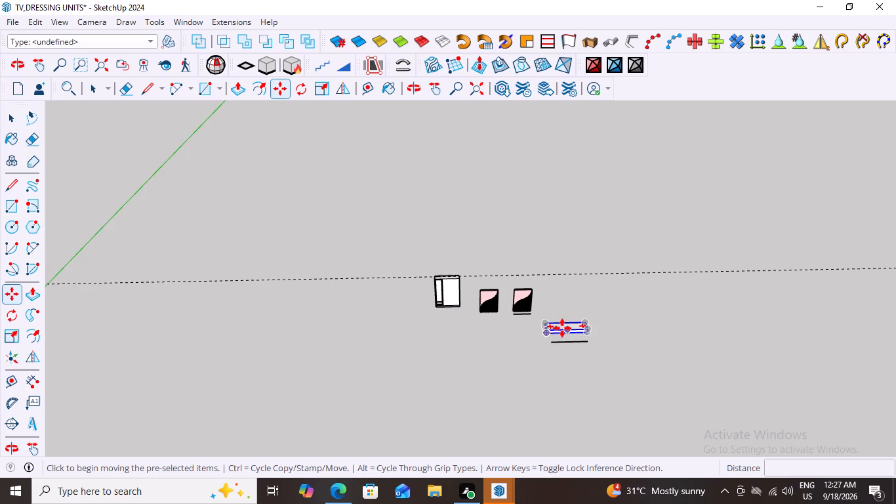
scroll(602, 334, "up", 9)
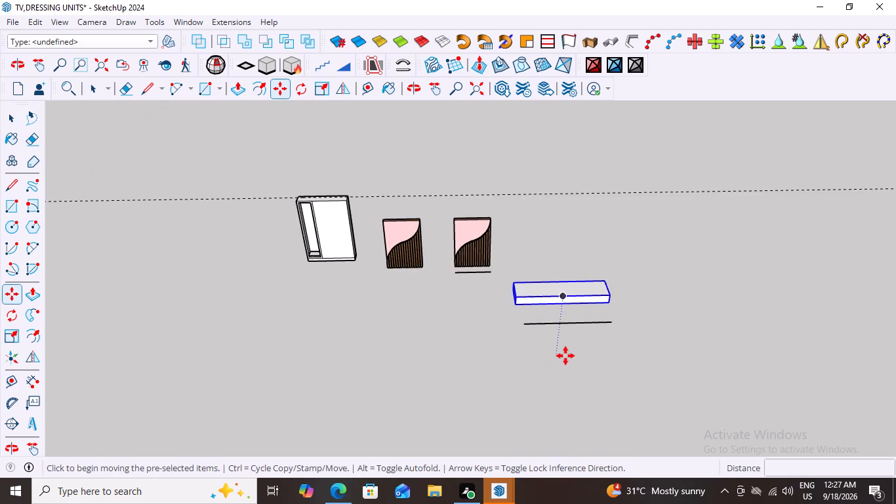
scroll(565, 356, "up", 2)
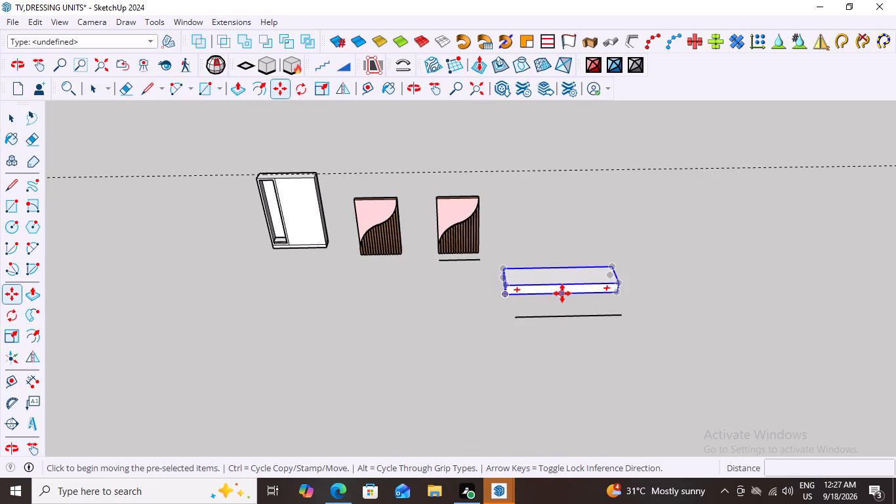
left_click(562, 293)
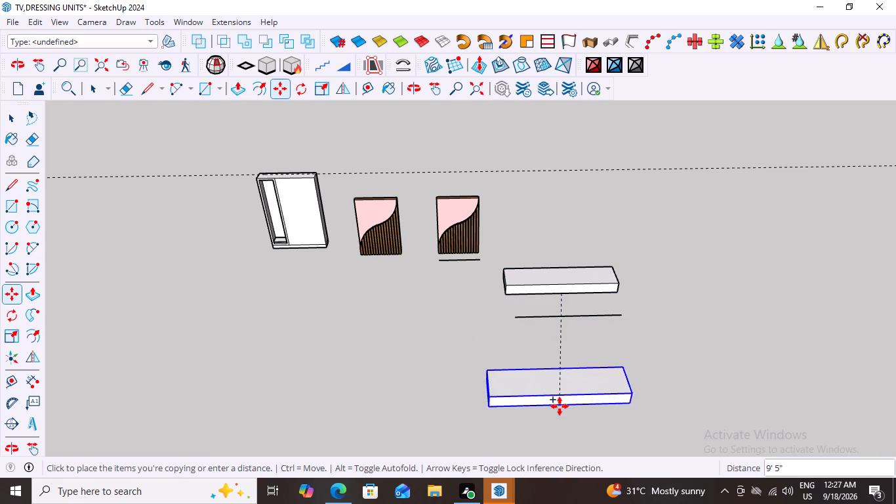
scroll(590, 415, "down", 12)
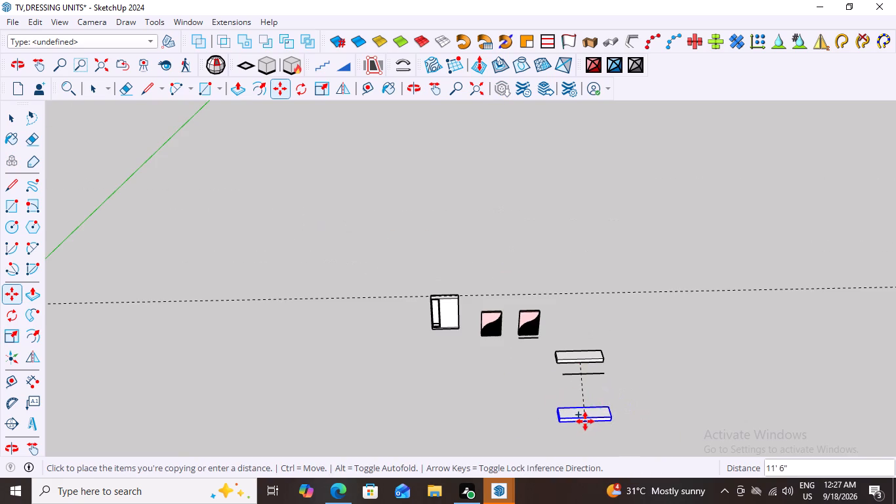
left_click(596, 425)
key("space")
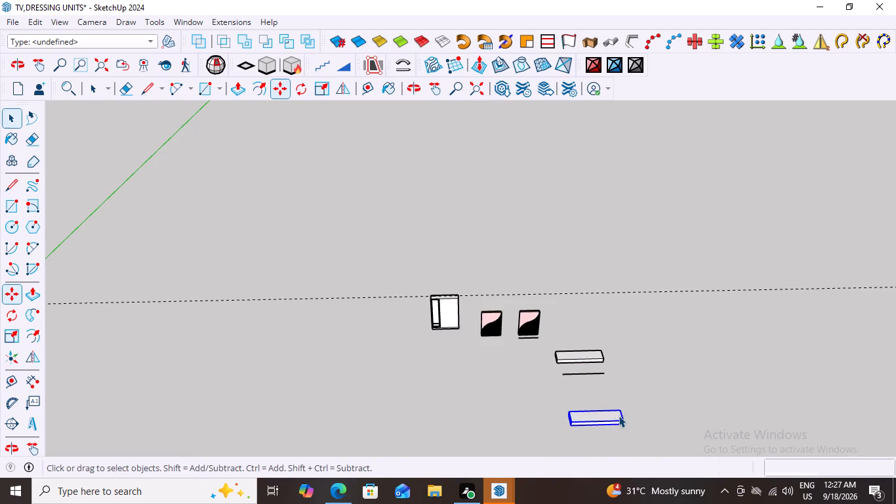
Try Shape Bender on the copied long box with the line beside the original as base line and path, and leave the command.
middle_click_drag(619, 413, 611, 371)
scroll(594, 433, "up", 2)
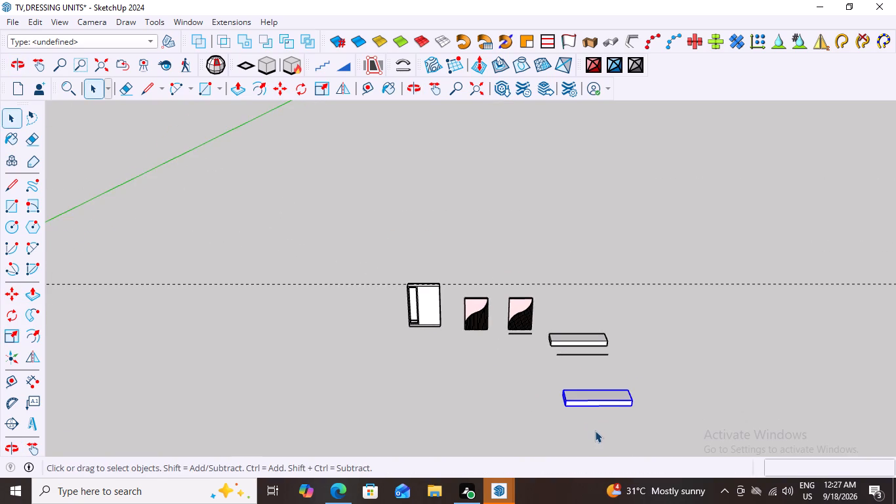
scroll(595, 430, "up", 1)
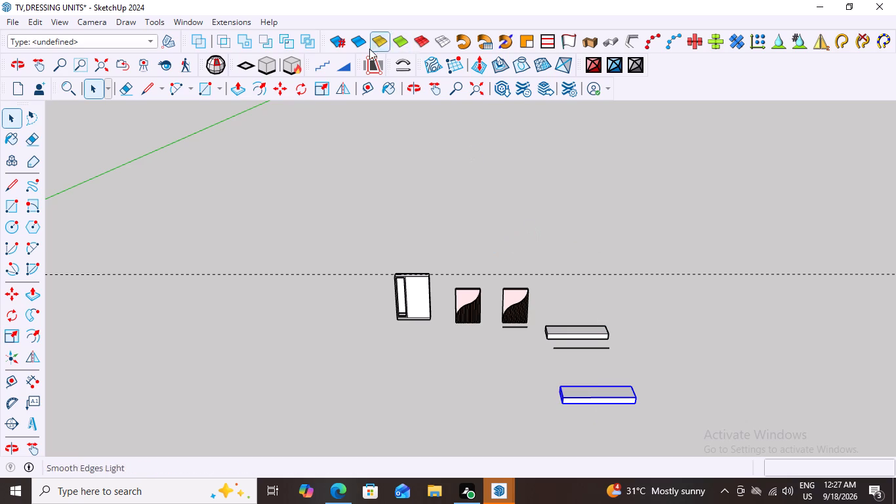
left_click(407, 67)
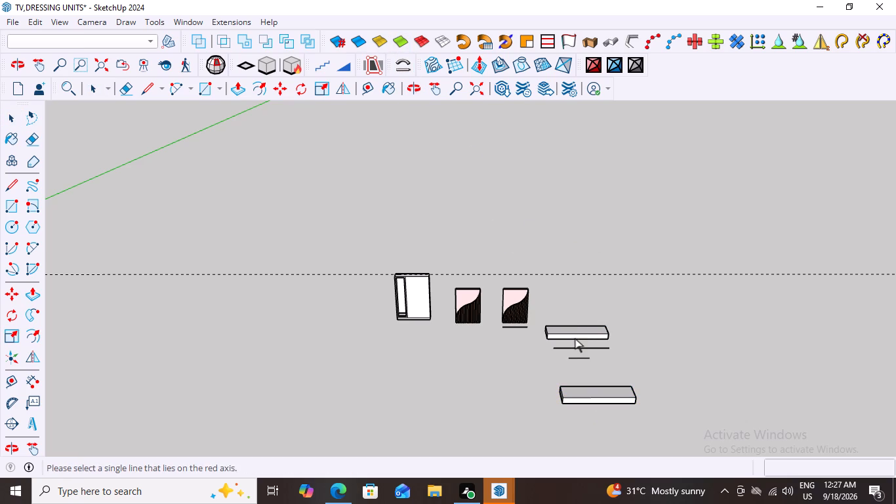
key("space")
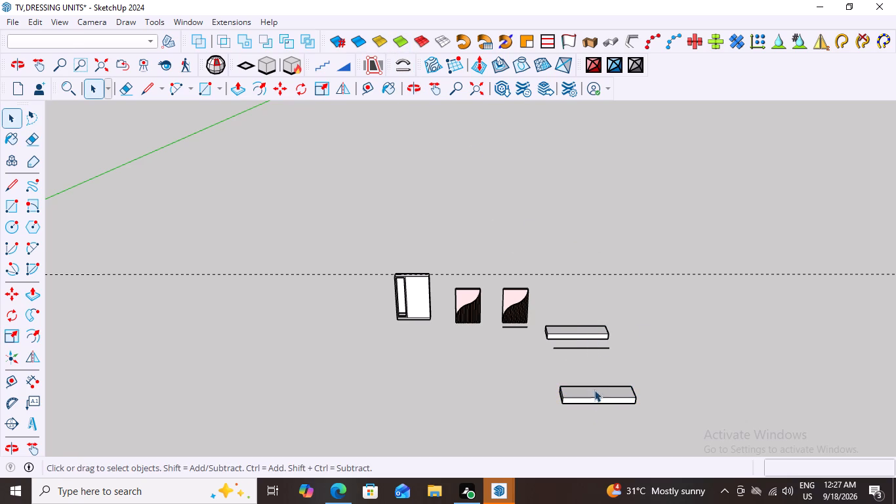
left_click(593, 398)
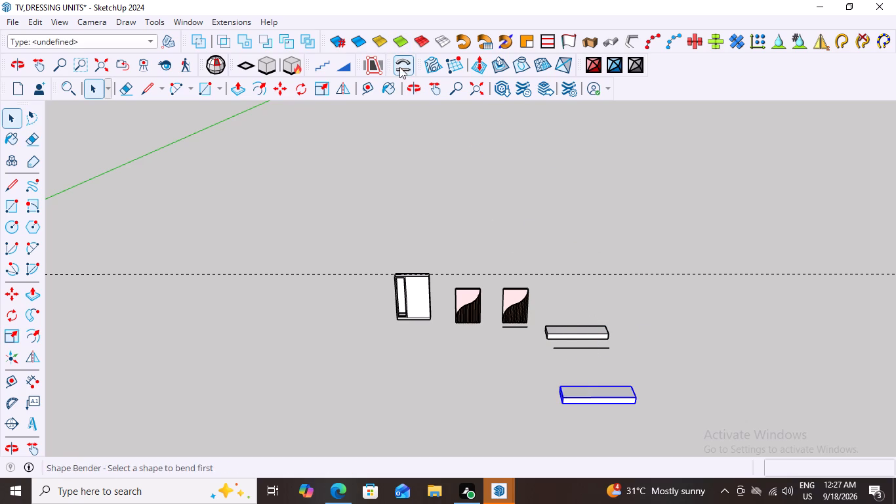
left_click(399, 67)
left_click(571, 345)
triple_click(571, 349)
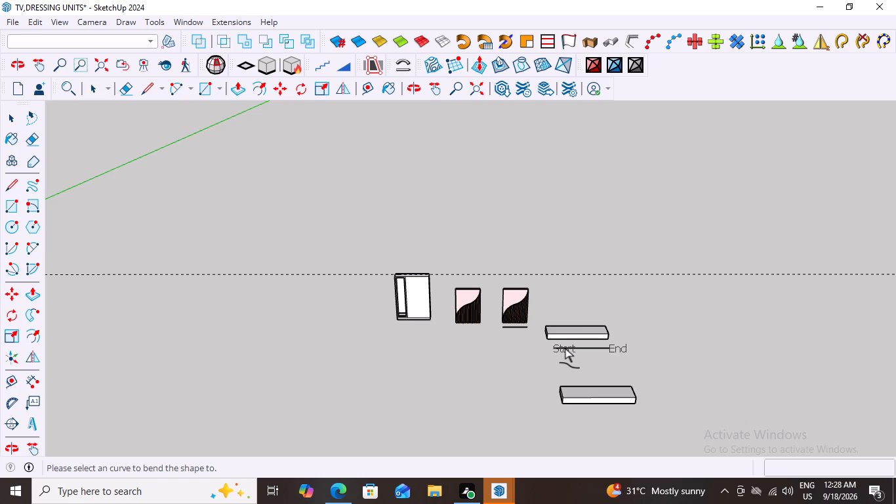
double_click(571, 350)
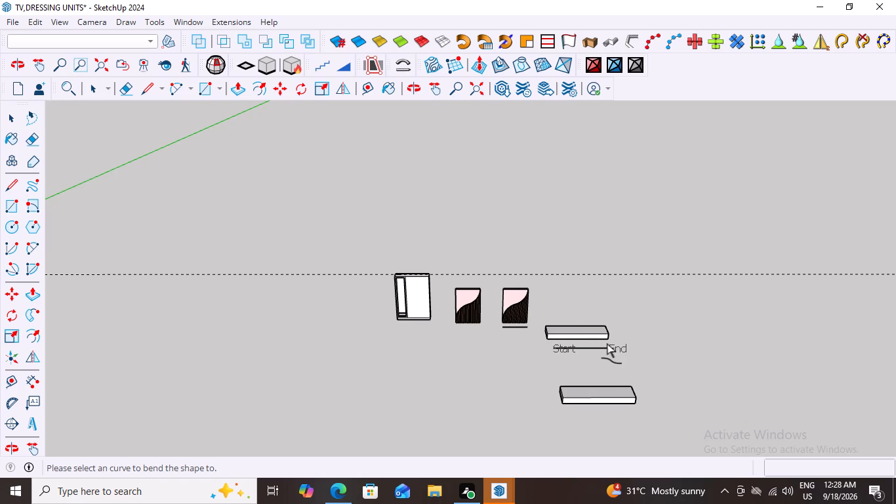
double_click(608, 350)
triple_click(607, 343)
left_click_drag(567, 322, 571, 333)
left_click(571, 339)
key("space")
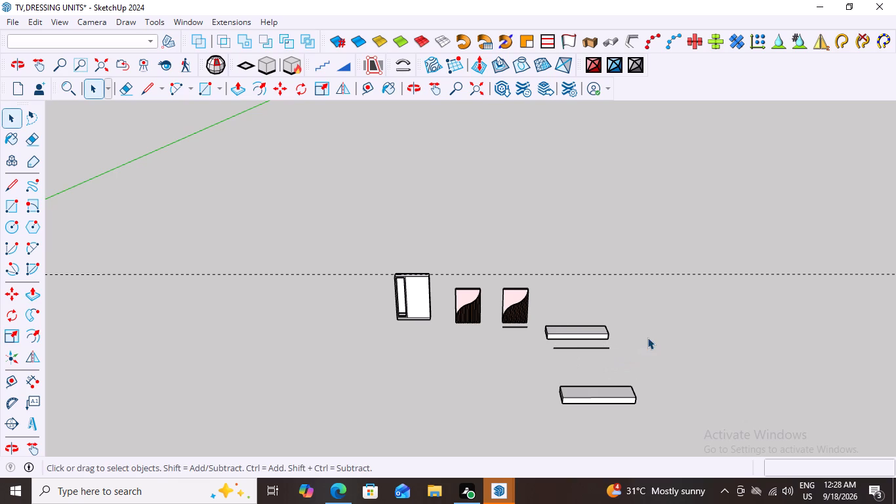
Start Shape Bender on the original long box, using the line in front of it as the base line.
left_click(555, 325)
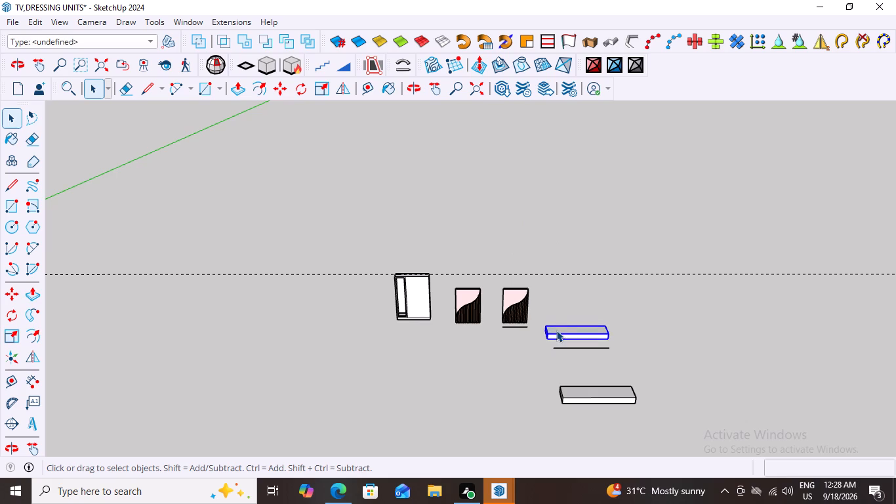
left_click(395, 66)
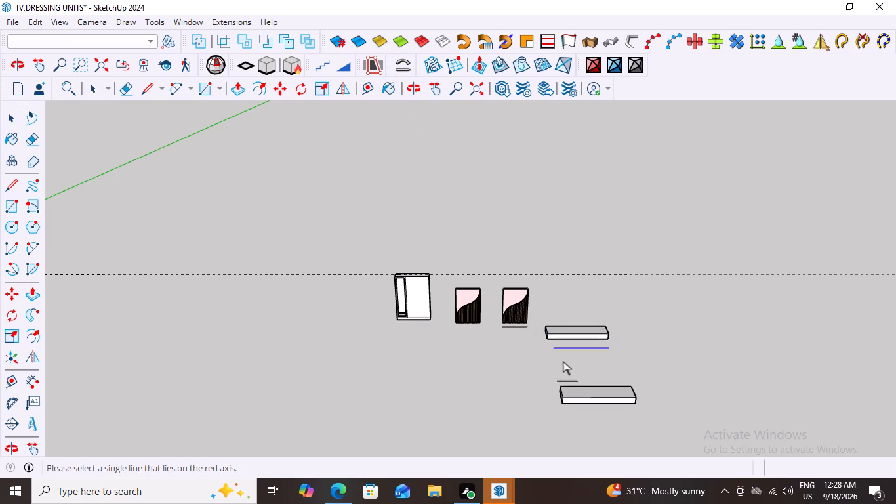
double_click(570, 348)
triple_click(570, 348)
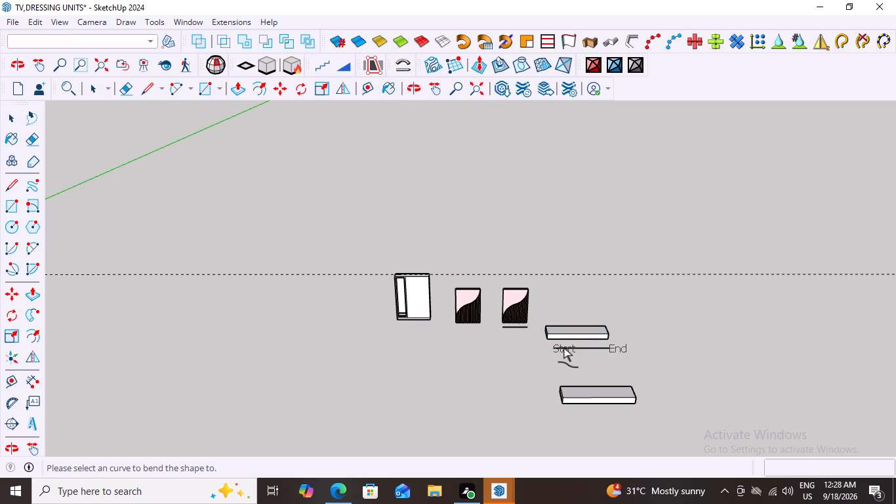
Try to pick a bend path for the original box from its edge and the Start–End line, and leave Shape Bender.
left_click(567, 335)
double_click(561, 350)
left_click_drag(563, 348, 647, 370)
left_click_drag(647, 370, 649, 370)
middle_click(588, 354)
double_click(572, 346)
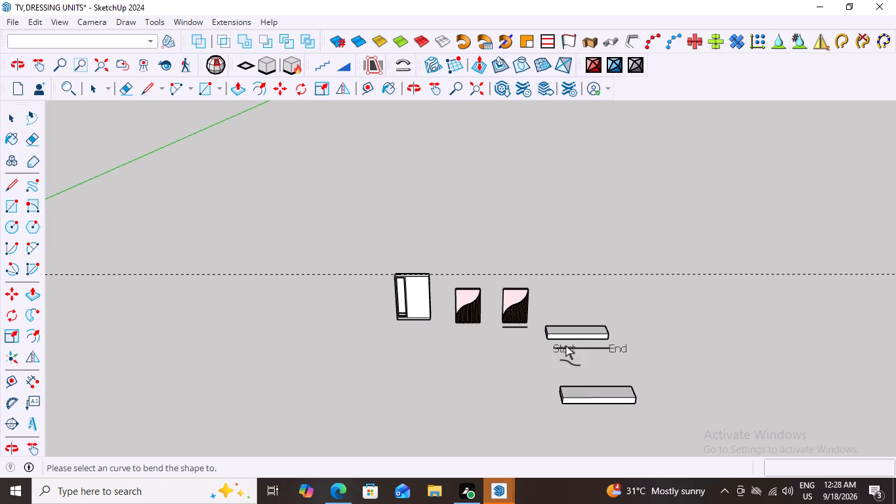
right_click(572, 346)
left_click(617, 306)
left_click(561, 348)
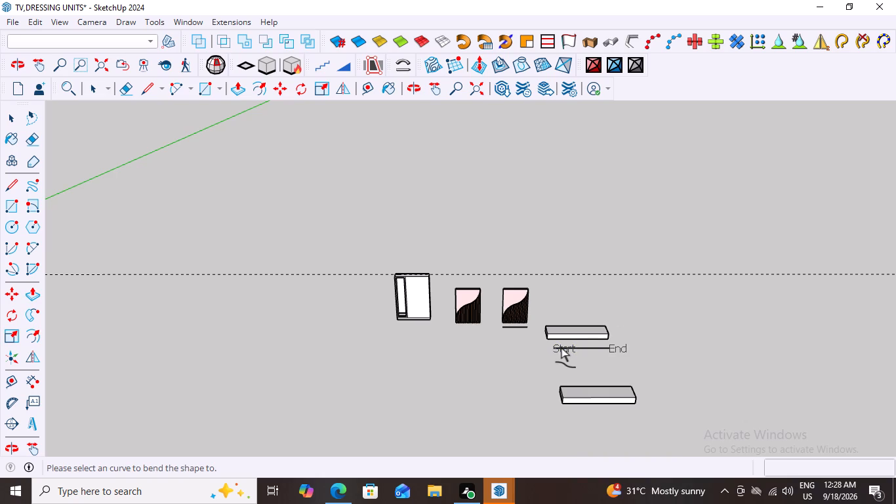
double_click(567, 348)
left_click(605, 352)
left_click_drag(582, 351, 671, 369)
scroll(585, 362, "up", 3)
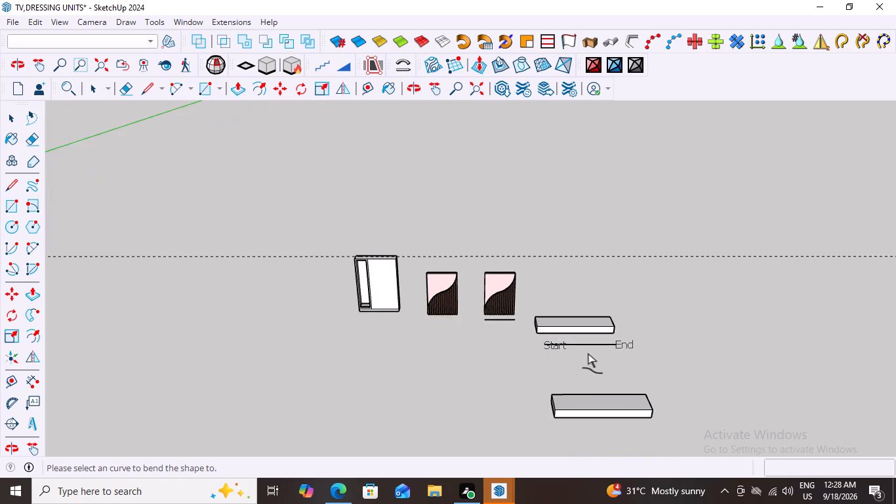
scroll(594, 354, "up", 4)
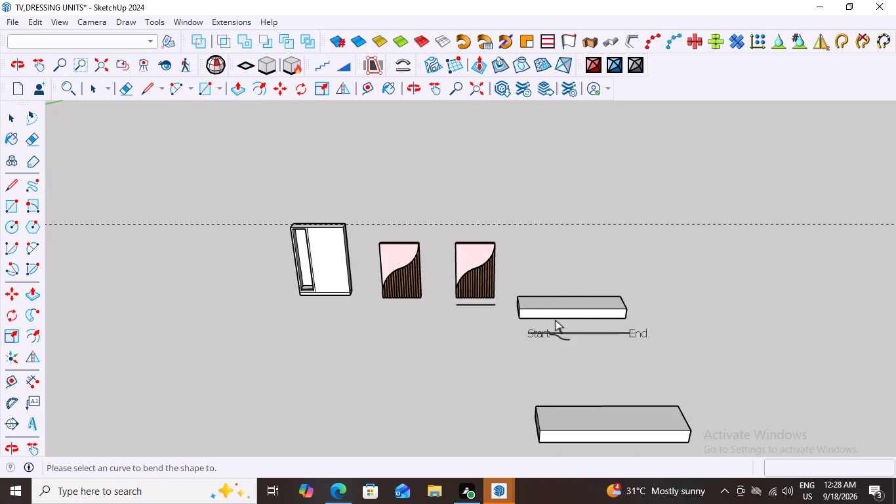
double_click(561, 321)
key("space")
Open the copied and original long box groups in turn to check their geometry, and close them again.
scroll(559, 318, "down", 1)
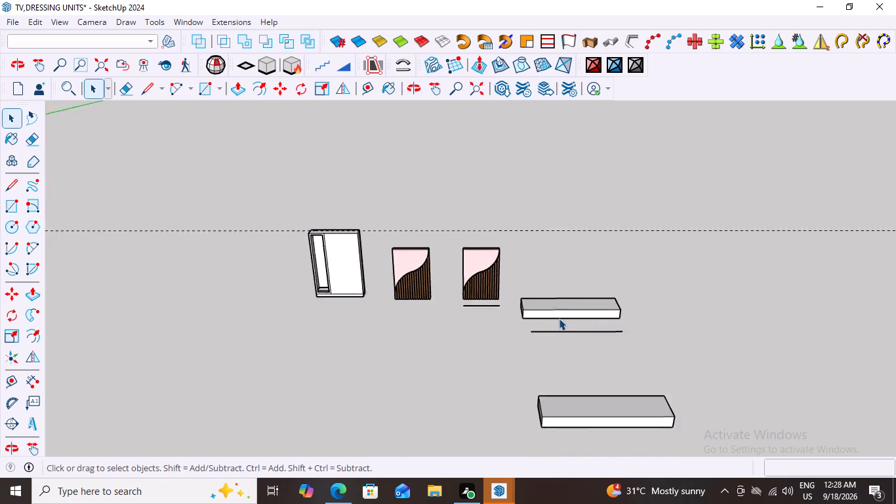
scroll(559, 318, "down", 5)
scroll(614, 433, "up", 3)
left_click(571, 368)
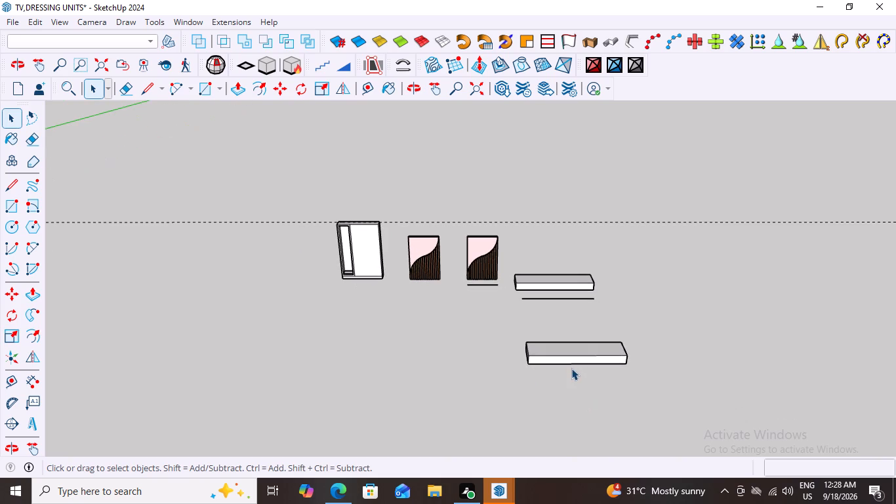
double_click(567, 352)
left_click(622, 266)
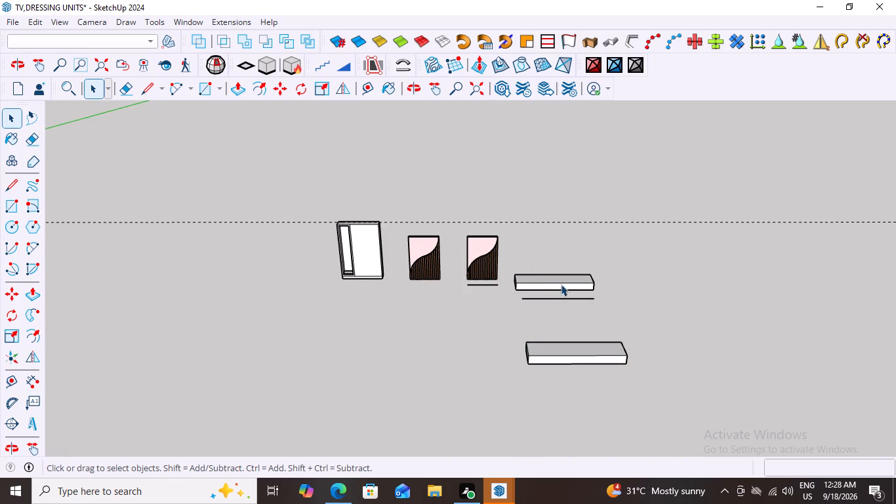
double_click(561, 282)
left_click(561, 282)
double_click(561, 282)
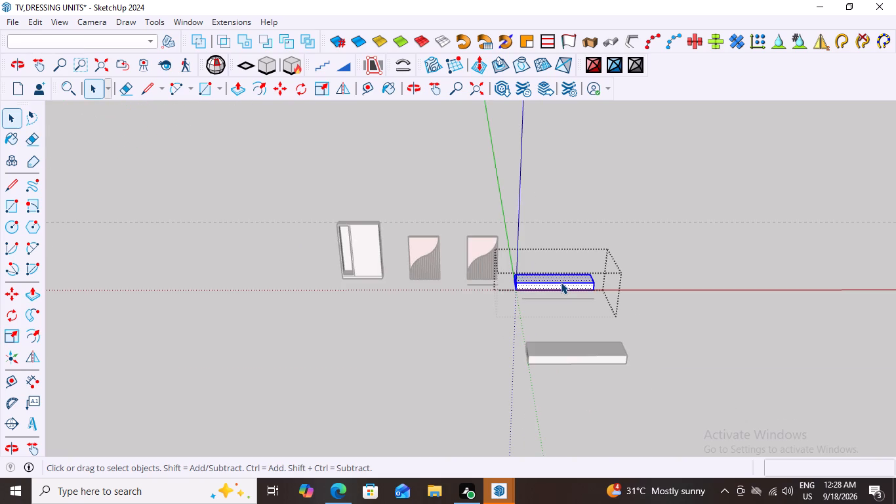
left_click(643, 249)
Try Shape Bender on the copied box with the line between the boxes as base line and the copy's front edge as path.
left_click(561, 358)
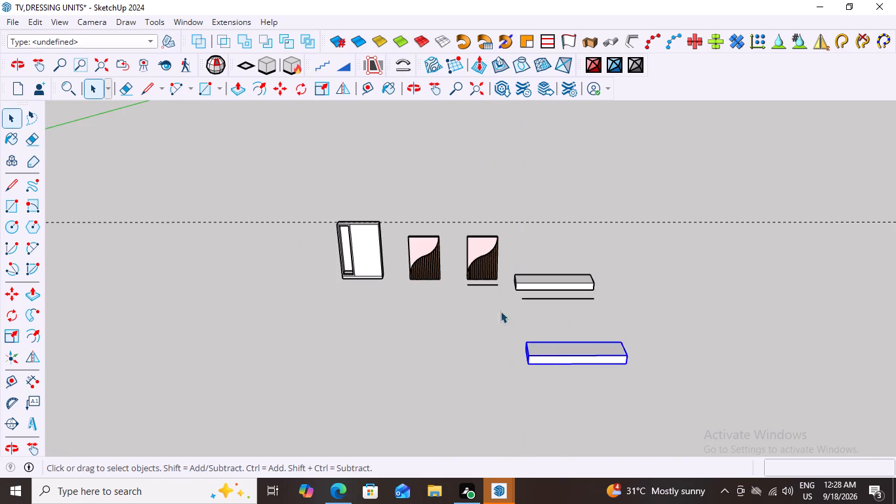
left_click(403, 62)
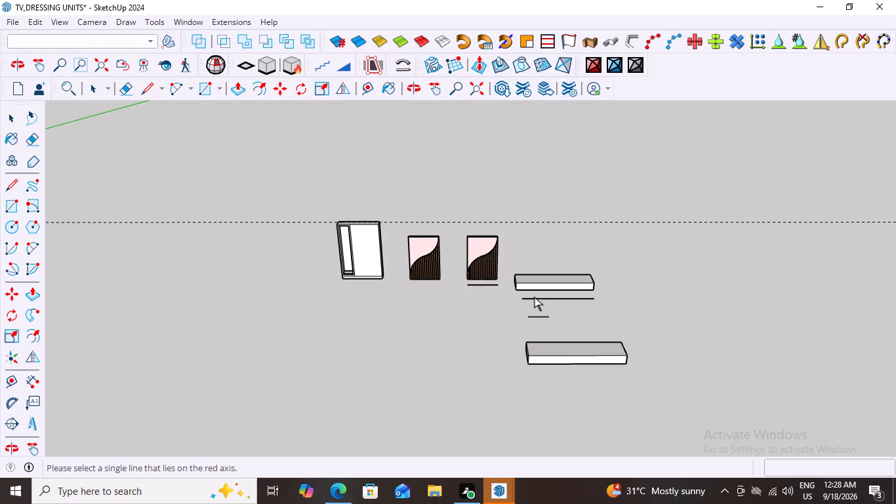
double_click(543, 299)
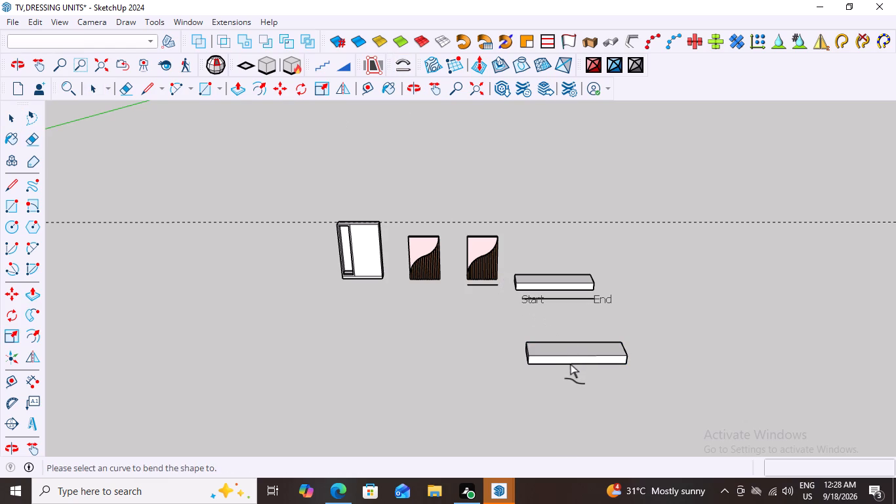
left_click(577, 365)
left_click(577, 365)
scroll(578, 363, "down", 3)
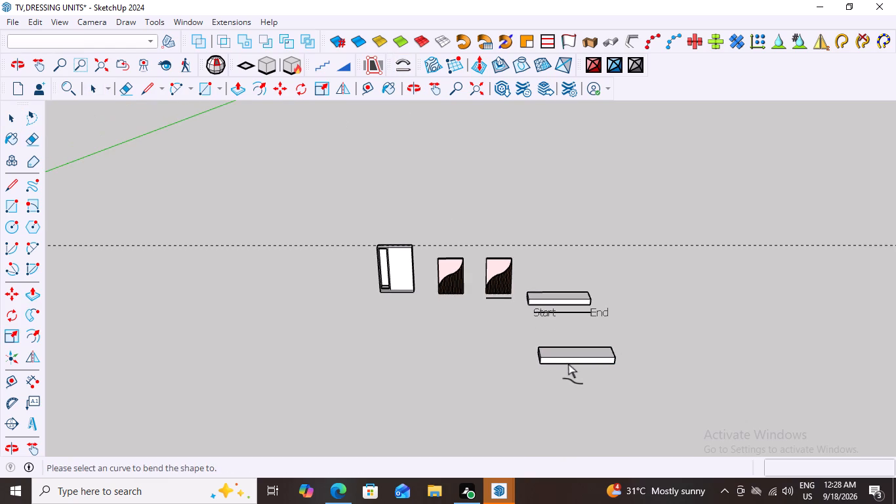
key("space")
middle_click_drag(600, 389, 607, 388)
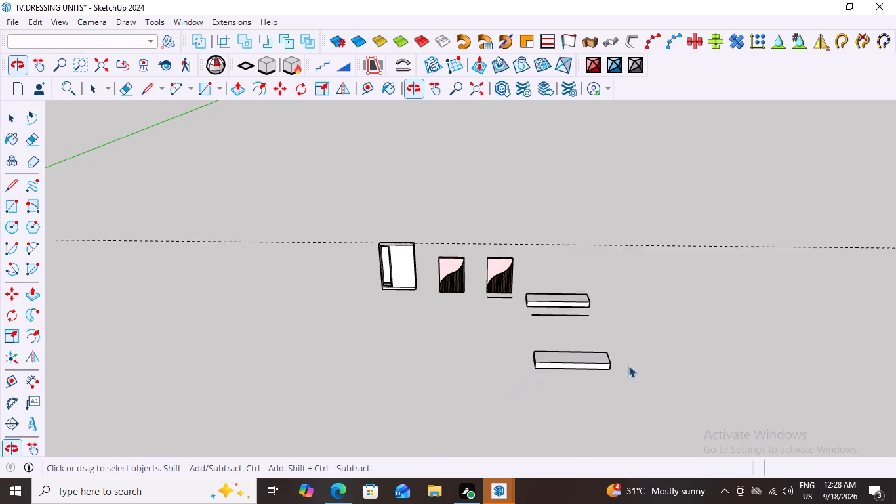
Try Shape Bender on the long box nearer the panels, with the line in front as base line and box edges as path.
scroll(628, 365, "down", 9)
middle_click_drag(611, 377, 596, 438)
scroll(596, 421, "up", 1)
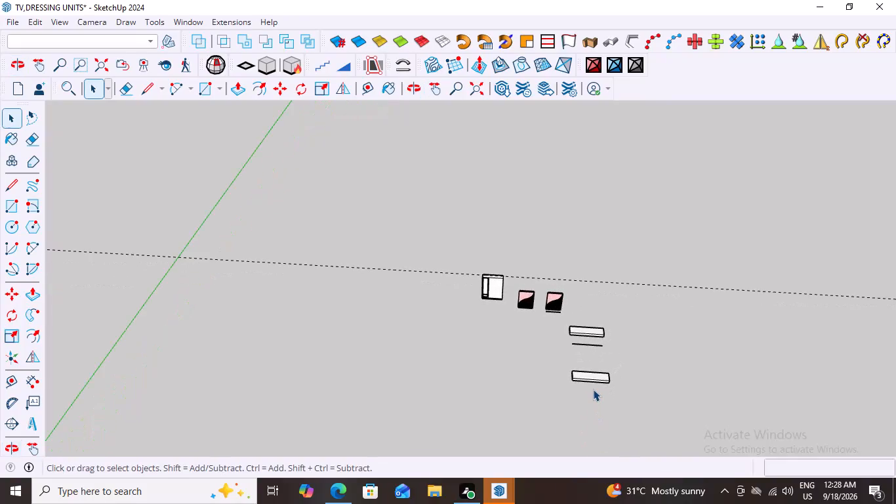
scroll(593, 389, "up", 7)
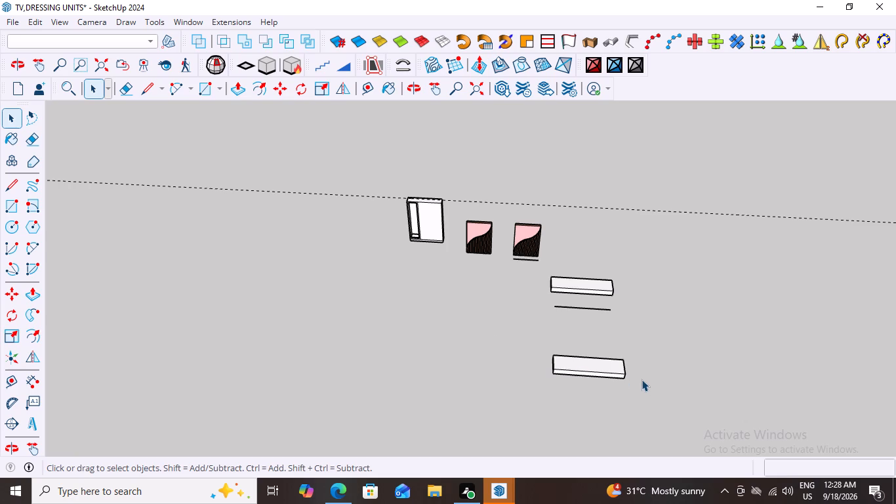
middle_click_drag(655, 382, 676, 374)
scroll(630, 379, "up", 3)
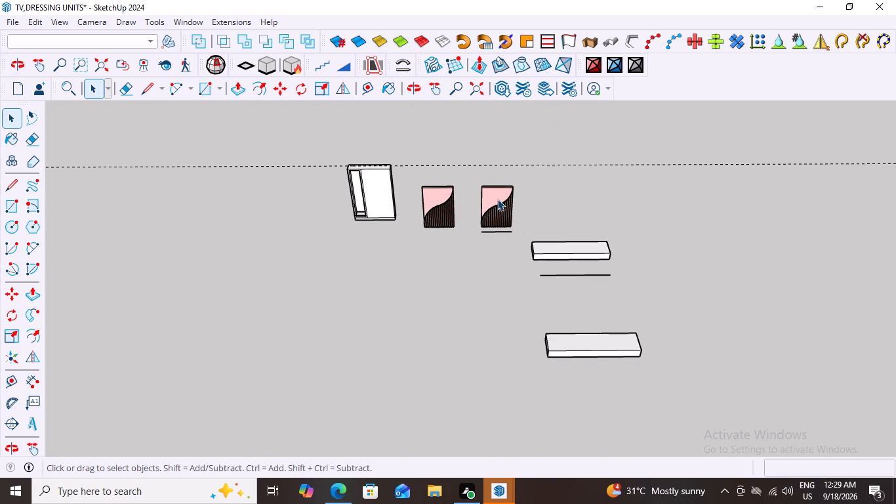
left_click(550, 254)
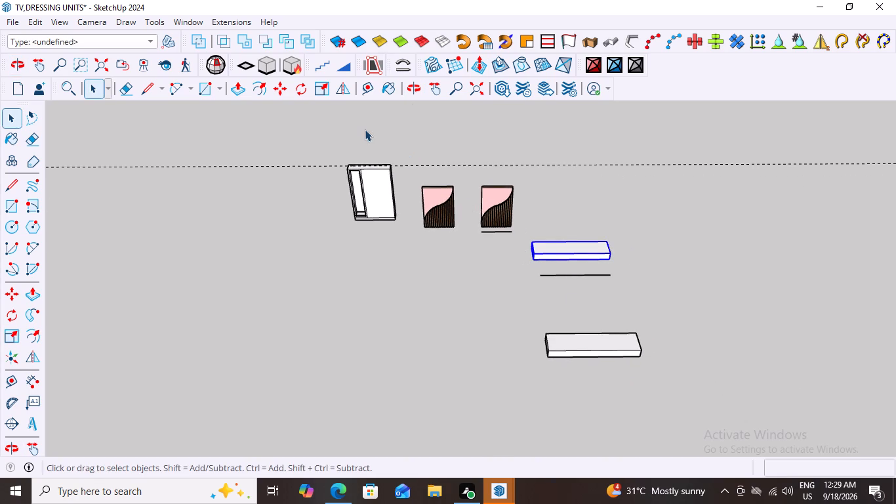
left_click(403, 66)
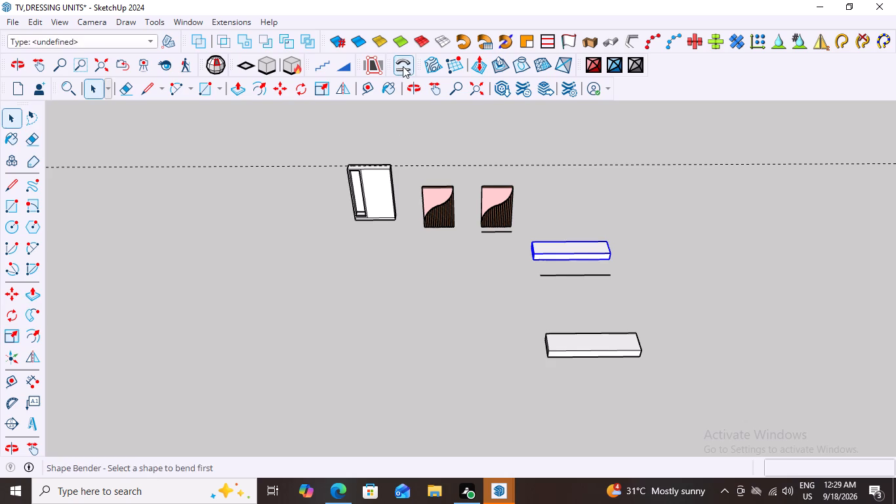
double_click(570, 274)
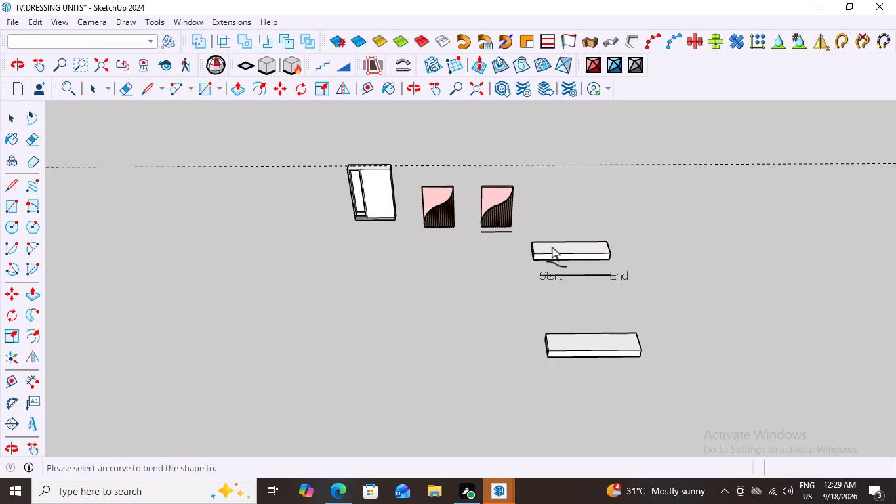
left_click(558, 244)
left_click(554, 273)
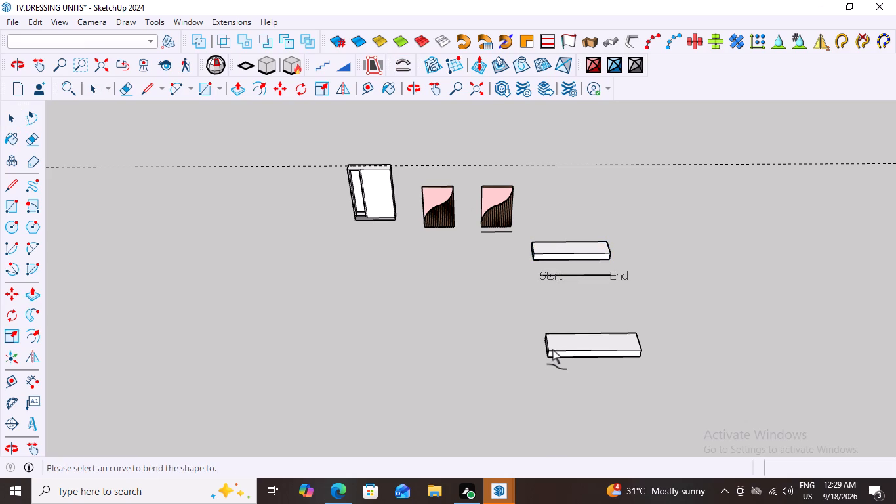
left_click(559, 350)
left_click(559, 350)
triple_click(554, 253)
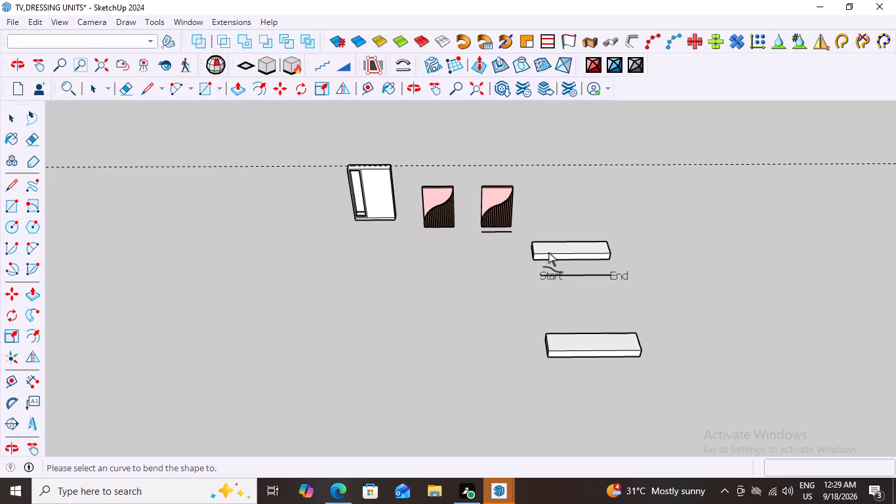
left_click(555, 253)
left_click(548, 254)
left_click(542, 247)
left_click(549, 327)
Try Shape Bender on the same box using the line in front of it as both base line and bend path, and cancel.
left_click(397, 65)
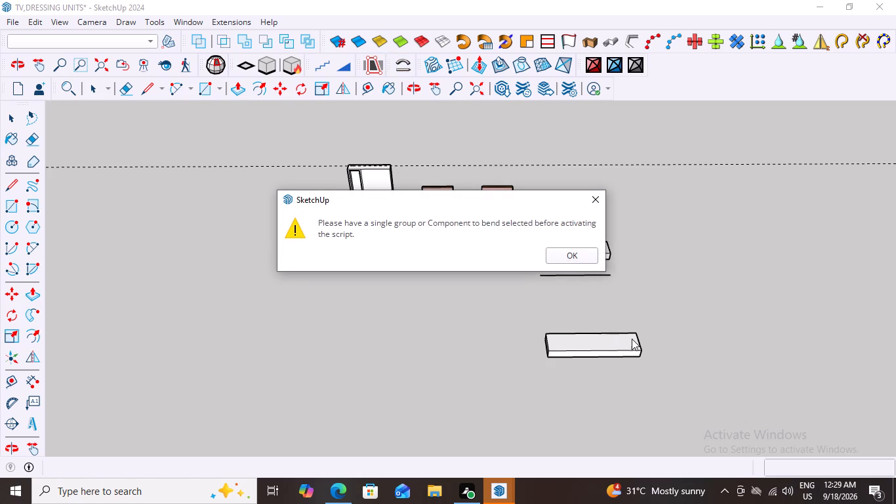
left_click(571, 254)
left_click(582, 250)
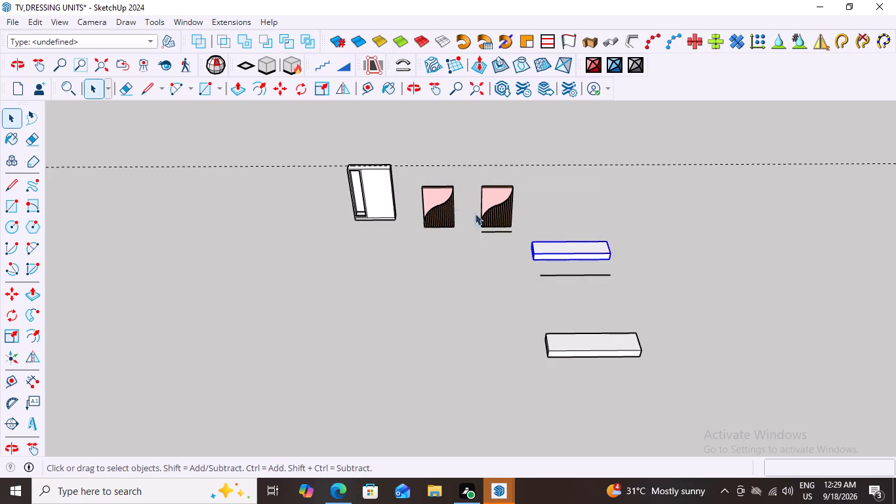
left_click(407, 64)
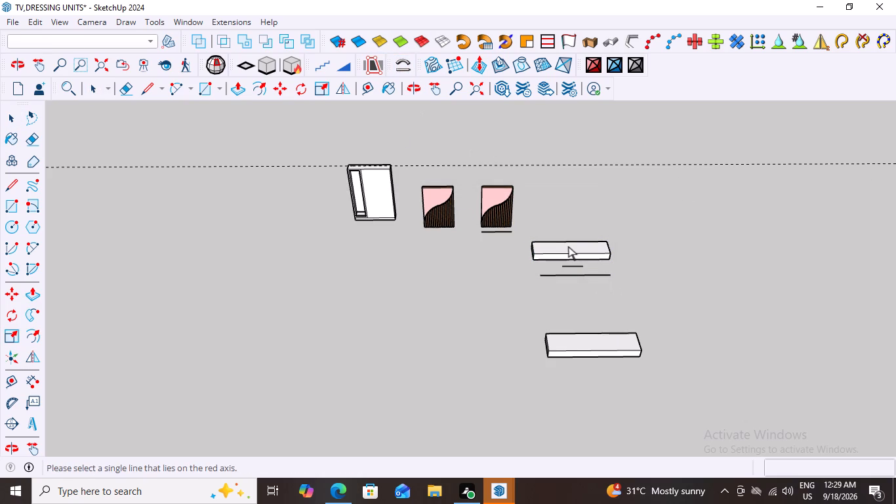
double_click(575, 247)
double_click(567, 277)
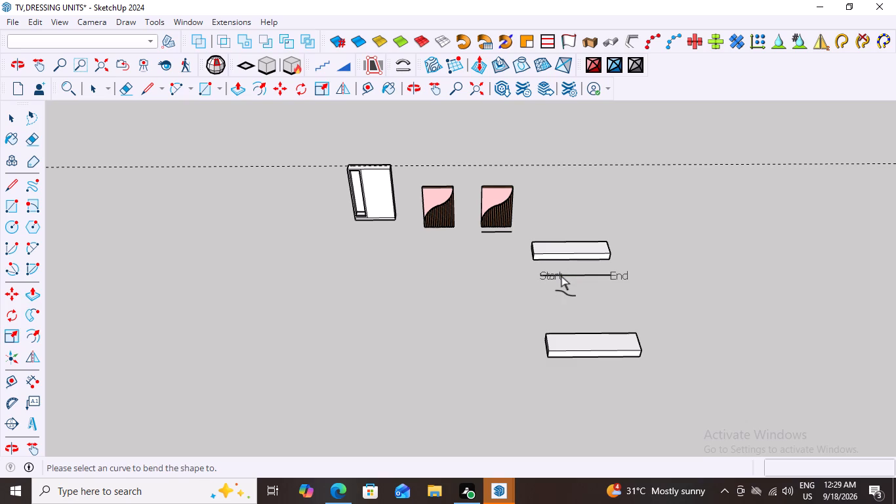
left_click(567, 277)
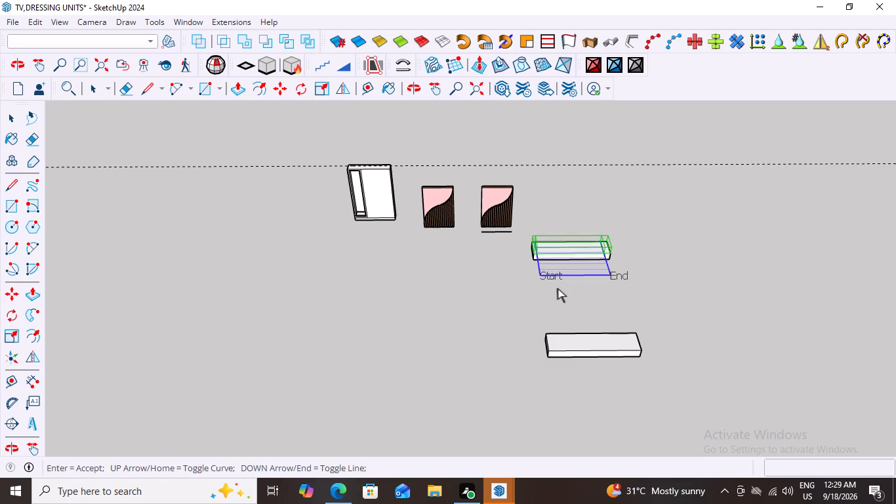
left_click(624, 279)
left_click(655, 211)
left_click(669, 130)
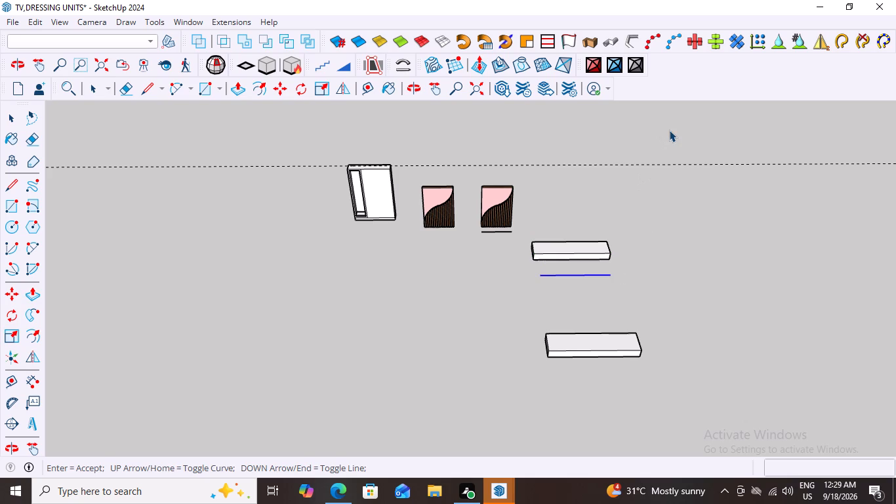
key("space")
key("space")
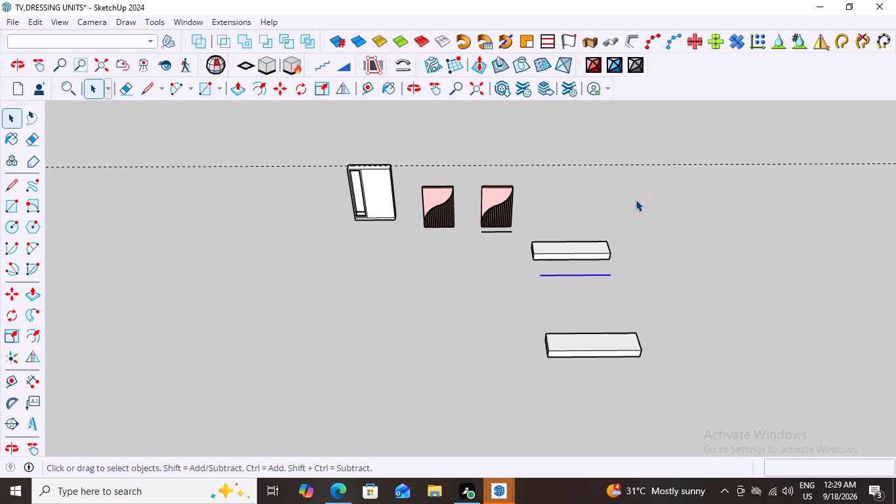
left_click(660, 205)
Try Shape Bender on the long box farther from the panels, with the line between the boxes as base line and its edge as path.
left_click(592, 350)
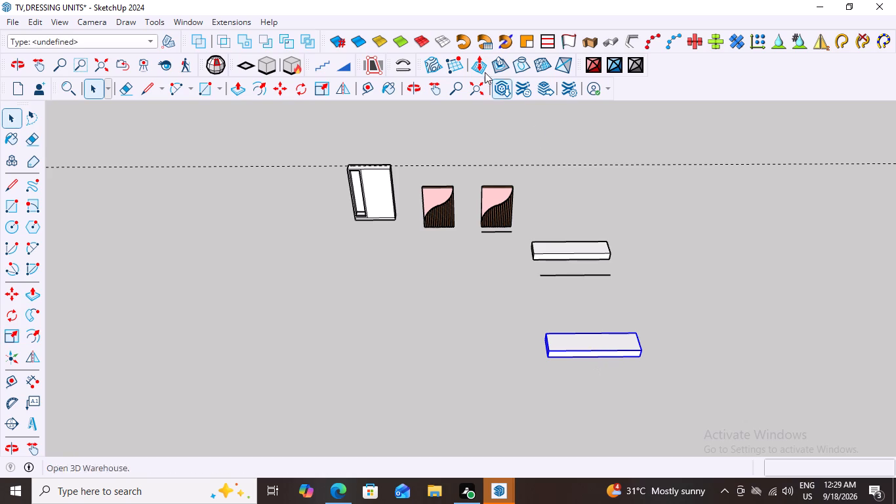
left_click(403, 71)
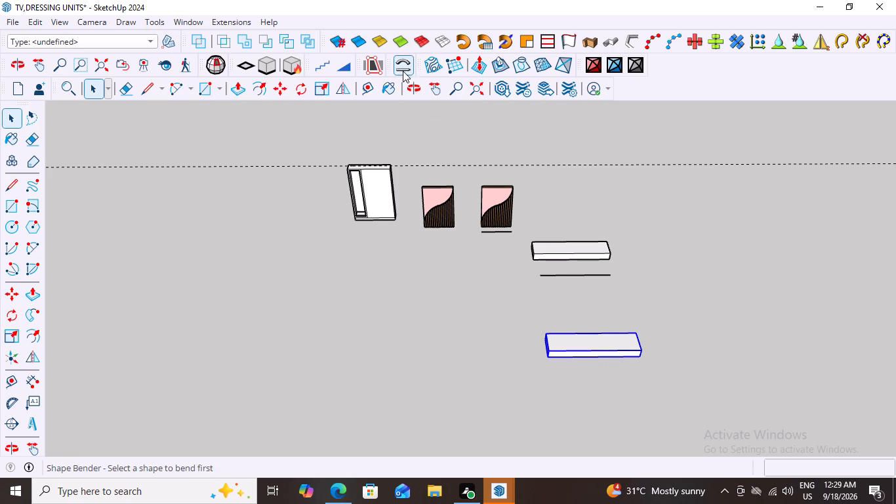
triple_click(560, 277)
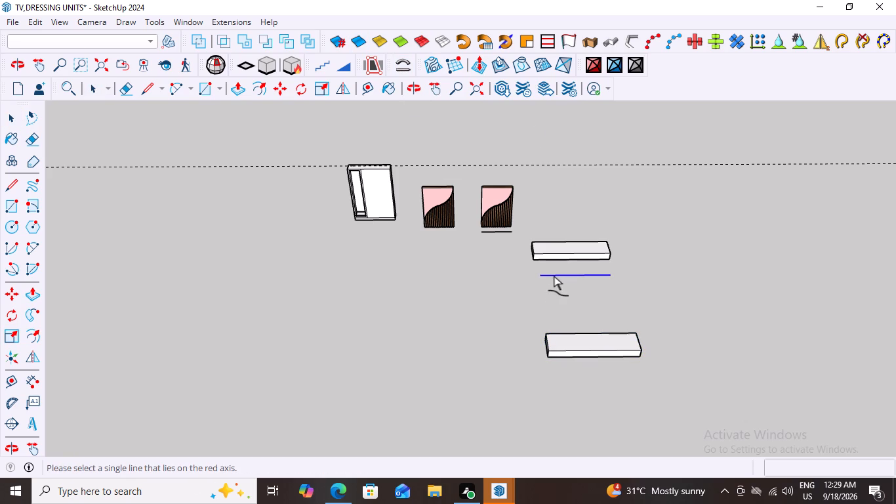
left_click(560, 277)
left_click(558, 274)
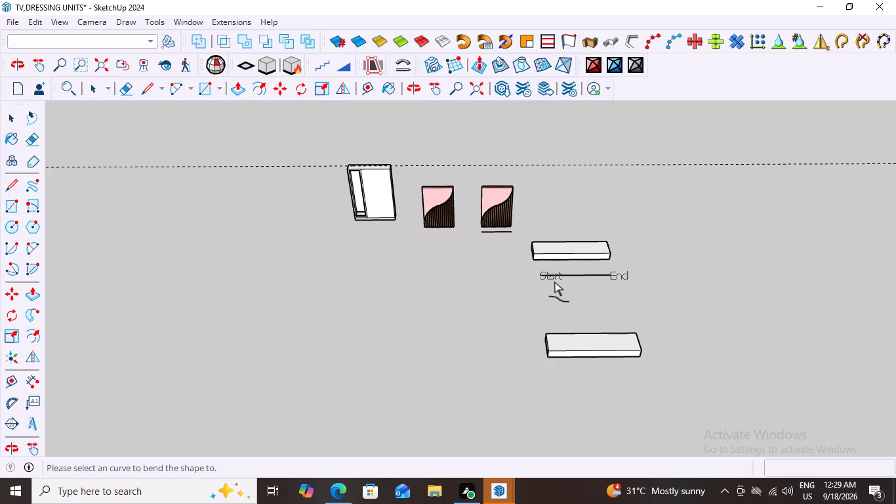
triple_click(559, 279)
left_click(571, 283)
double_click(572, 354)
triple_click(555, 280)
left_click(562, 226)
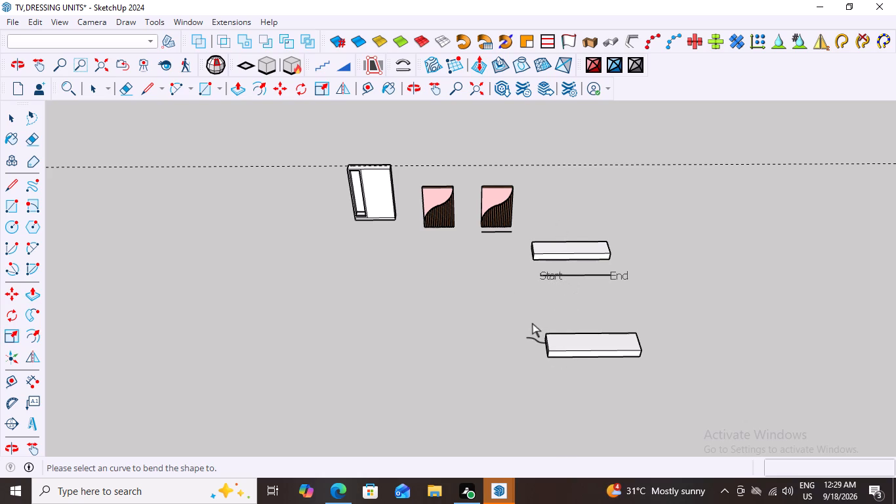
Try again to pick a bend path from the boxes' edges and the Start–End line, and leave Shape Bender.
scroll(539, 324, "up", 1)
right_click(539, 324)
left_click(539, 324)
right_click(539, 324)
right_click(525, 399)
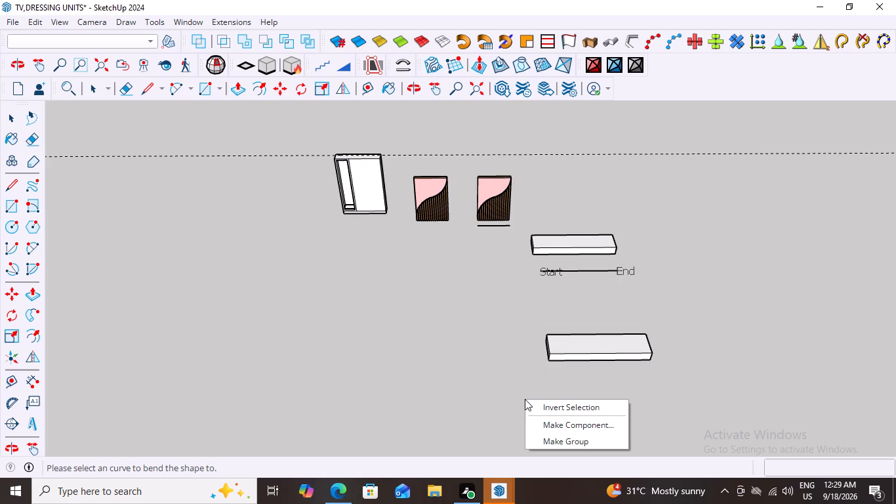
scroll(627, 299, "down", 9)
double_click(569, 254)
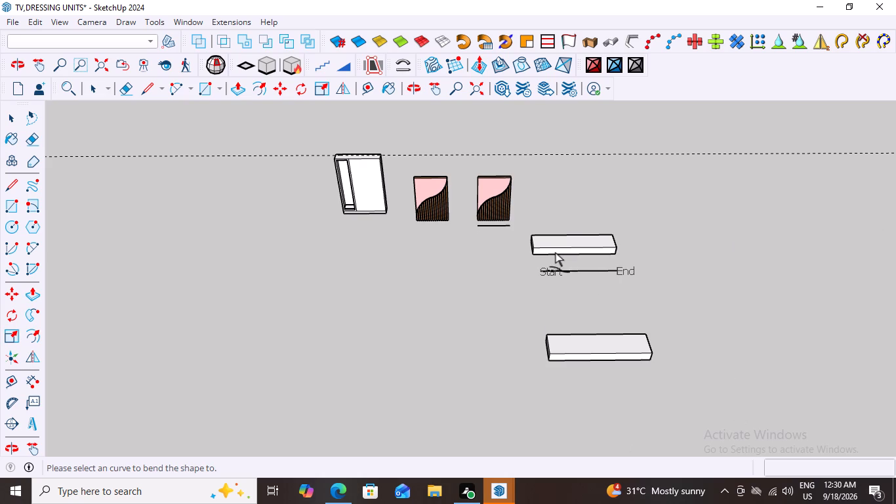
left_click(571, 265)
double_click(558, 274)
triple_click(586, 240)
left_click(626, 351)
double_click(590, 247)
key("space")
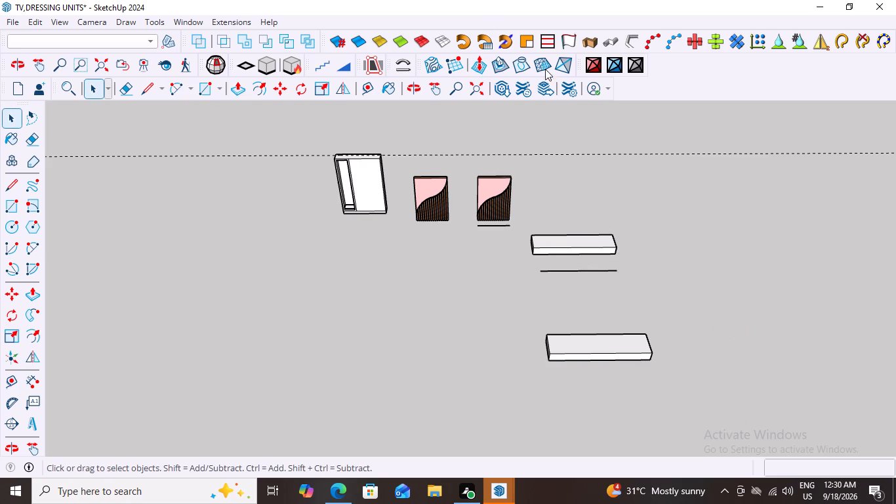
Open the long box group nearer the panels to check its geometry, and close it again.
scroll(627, 242, "up", 4)
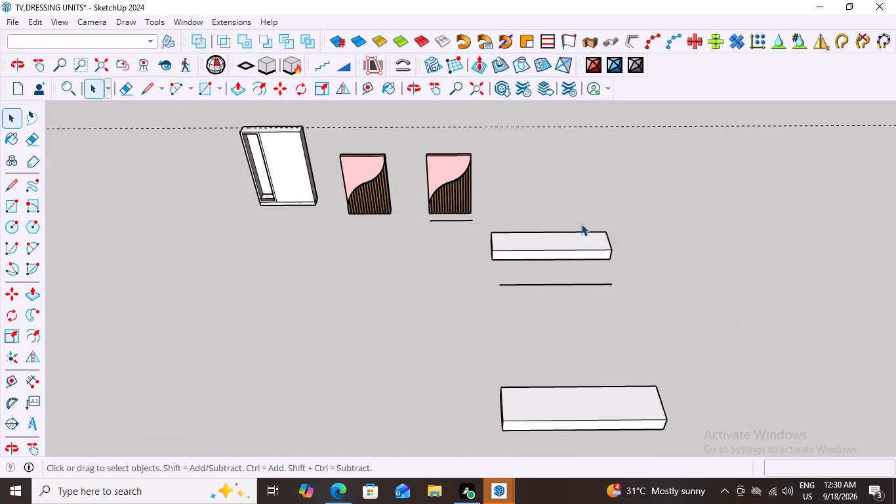
double_click(547, 240)
left_click(661, 203)
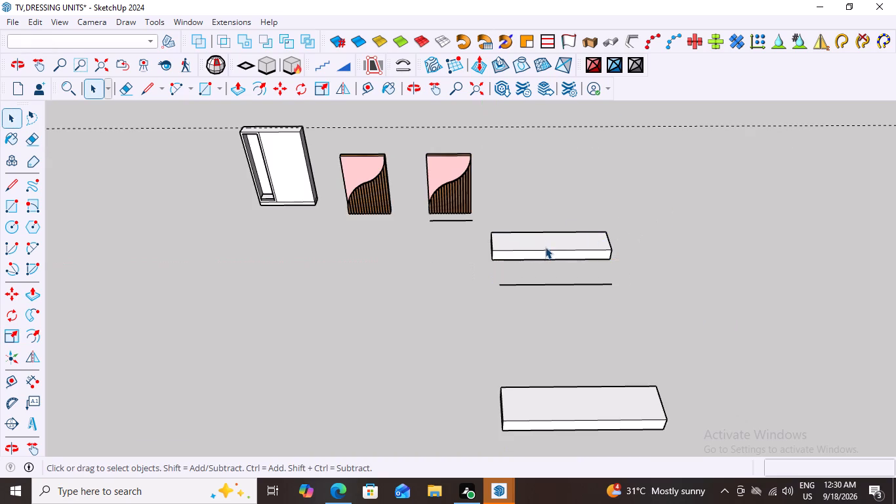
double_click(545, 247)
left_click(697, 179)
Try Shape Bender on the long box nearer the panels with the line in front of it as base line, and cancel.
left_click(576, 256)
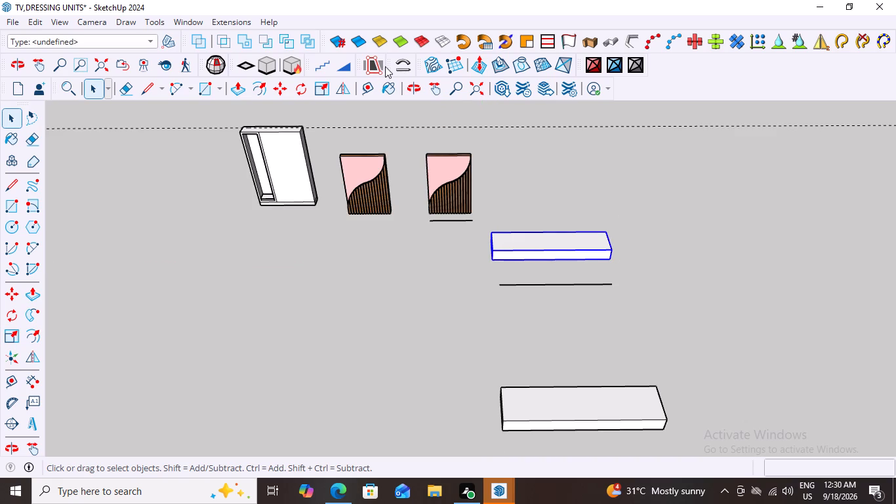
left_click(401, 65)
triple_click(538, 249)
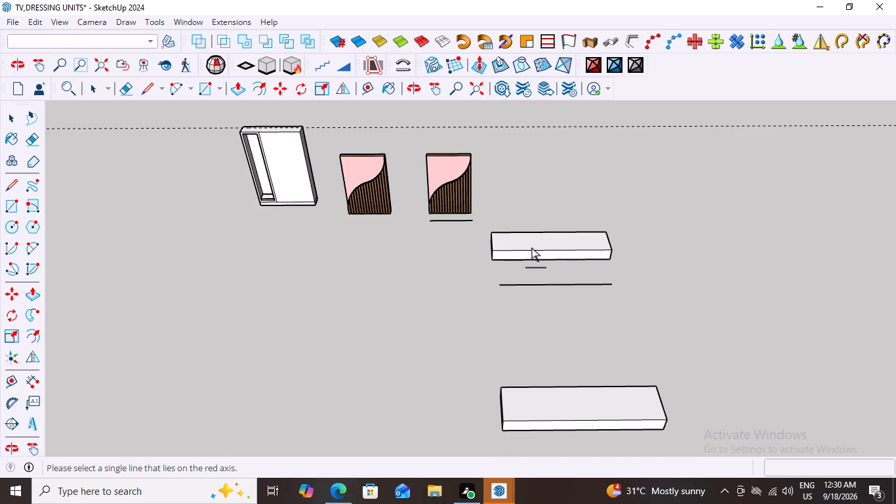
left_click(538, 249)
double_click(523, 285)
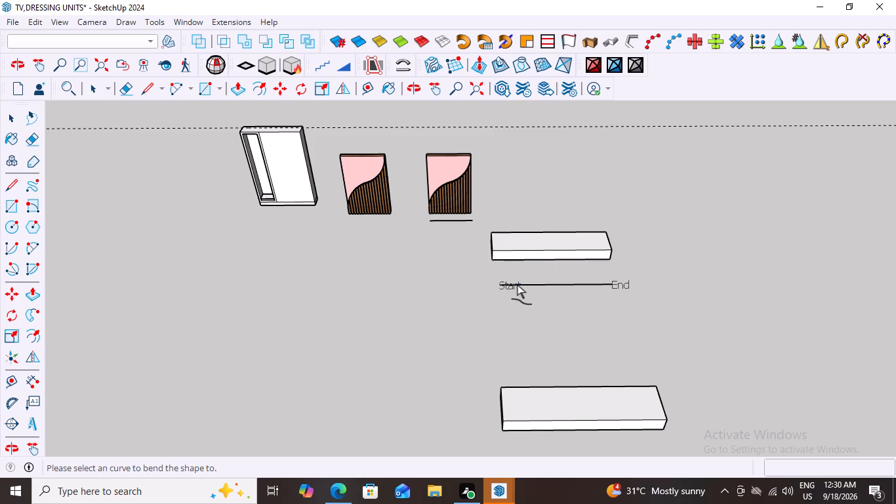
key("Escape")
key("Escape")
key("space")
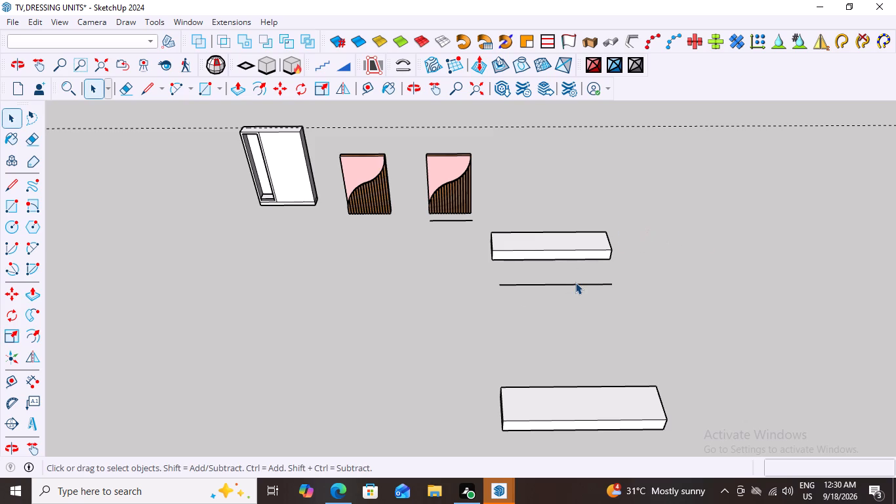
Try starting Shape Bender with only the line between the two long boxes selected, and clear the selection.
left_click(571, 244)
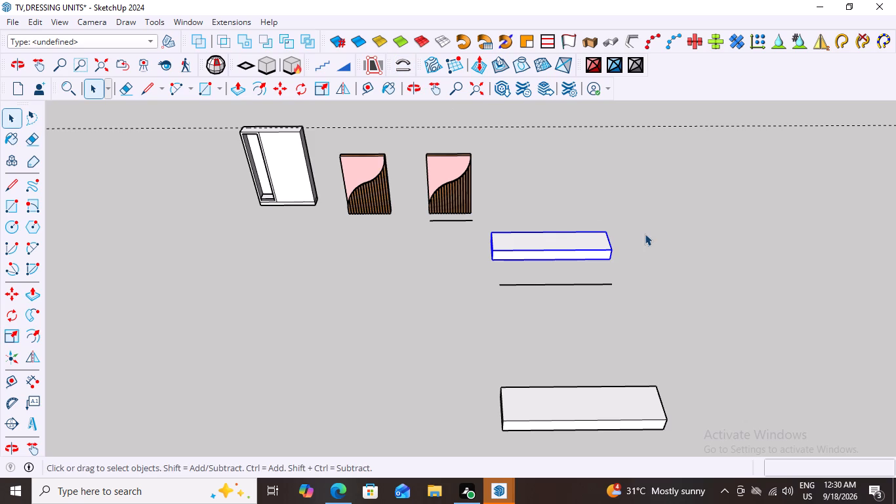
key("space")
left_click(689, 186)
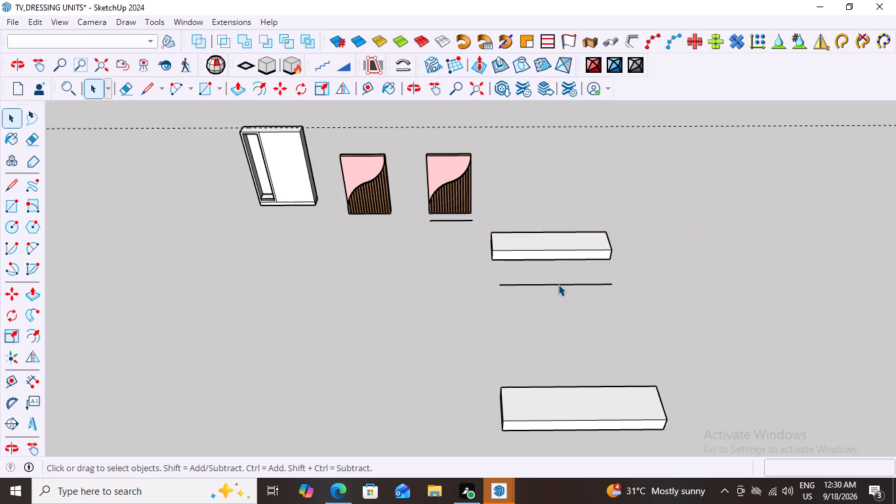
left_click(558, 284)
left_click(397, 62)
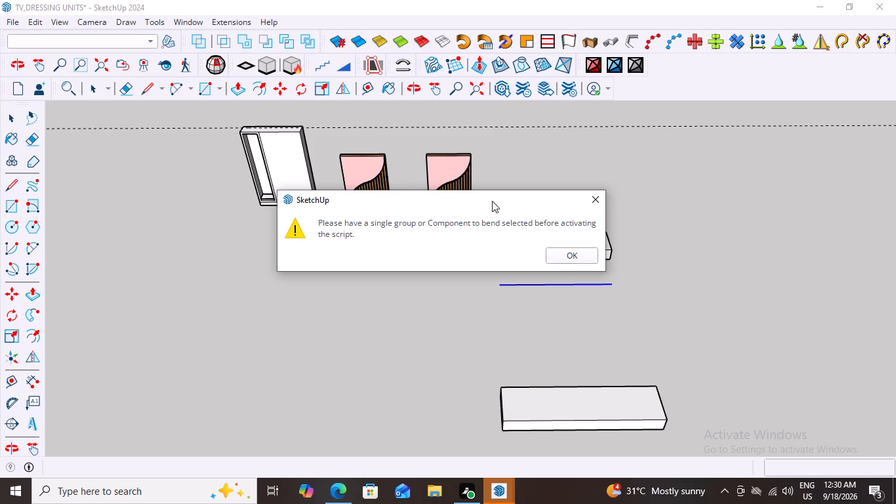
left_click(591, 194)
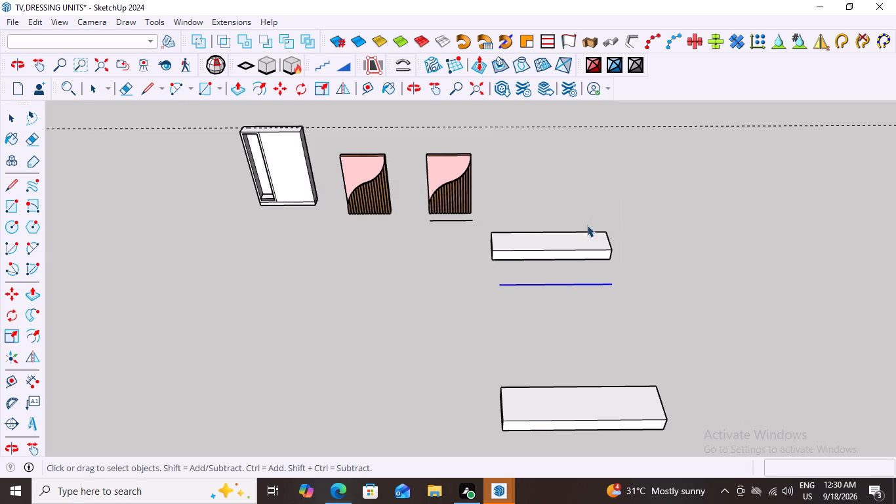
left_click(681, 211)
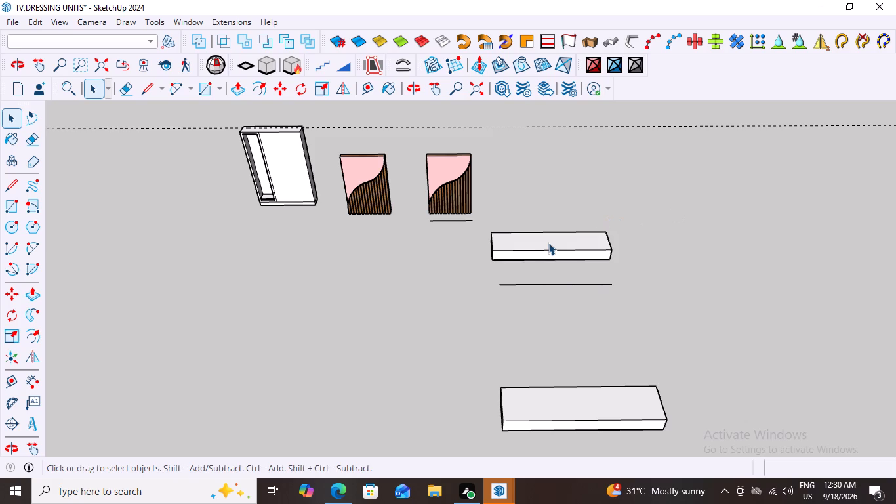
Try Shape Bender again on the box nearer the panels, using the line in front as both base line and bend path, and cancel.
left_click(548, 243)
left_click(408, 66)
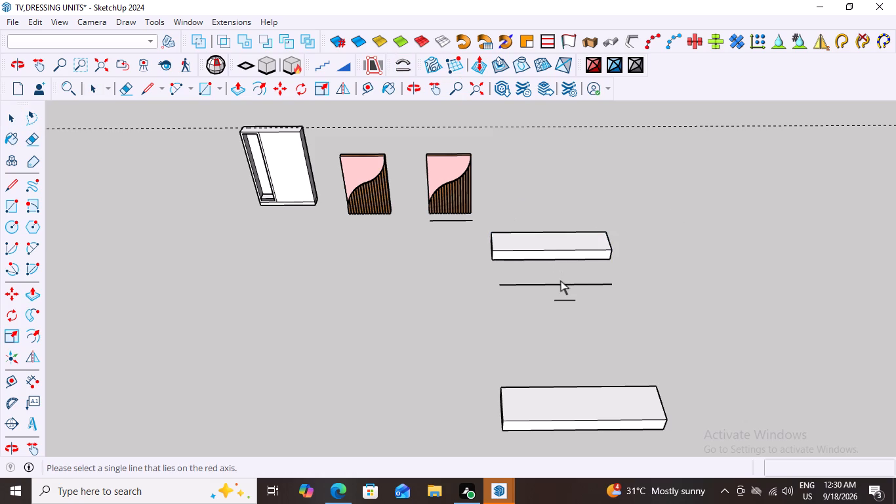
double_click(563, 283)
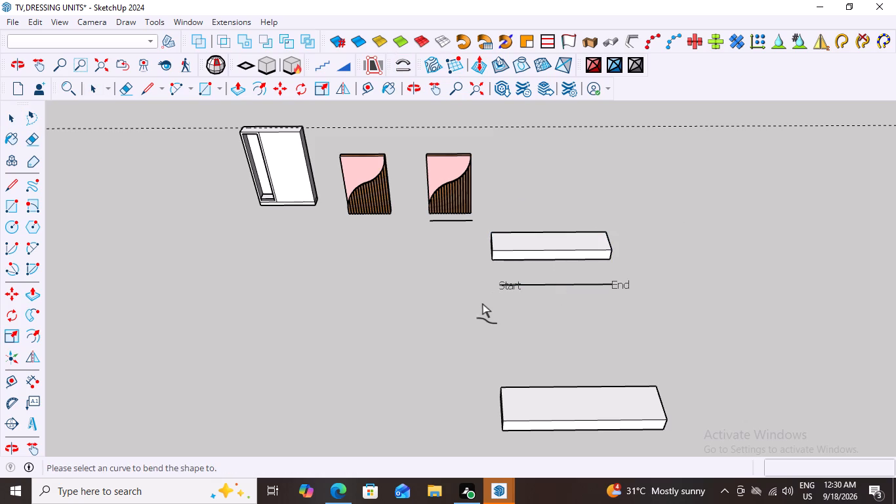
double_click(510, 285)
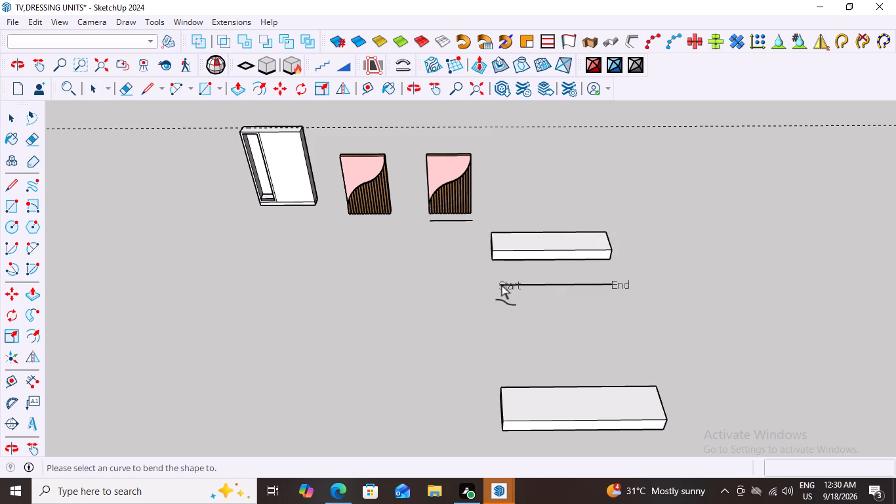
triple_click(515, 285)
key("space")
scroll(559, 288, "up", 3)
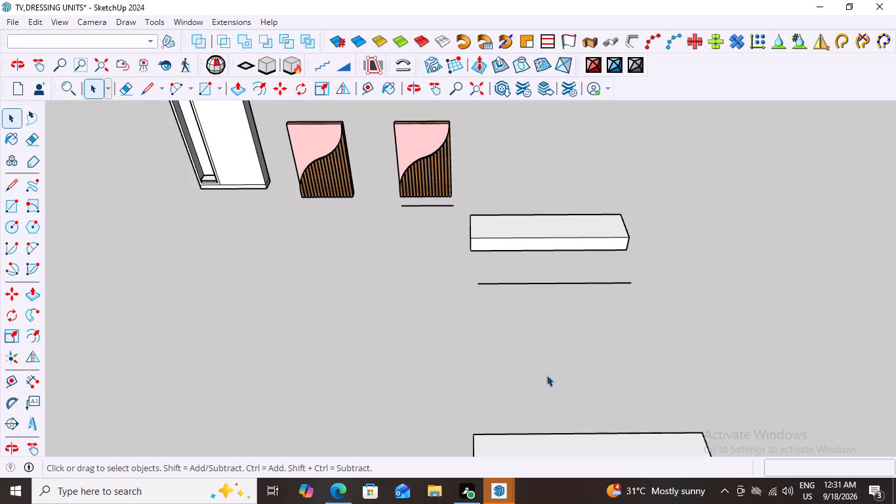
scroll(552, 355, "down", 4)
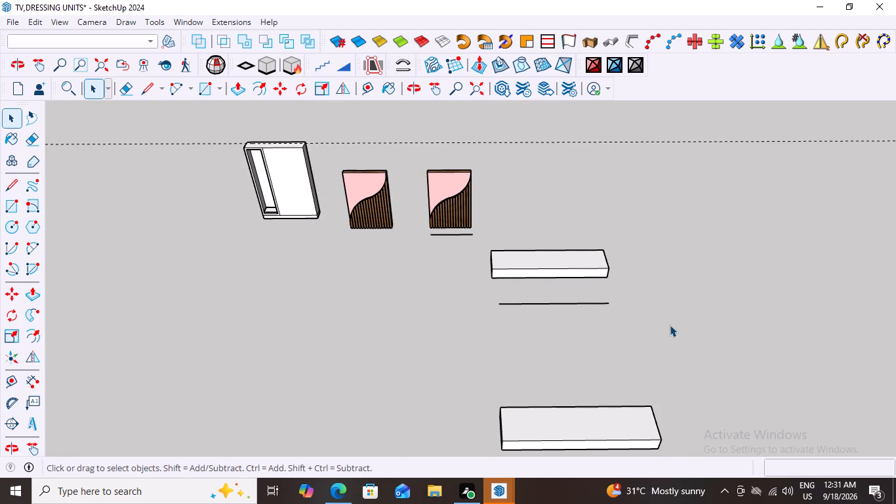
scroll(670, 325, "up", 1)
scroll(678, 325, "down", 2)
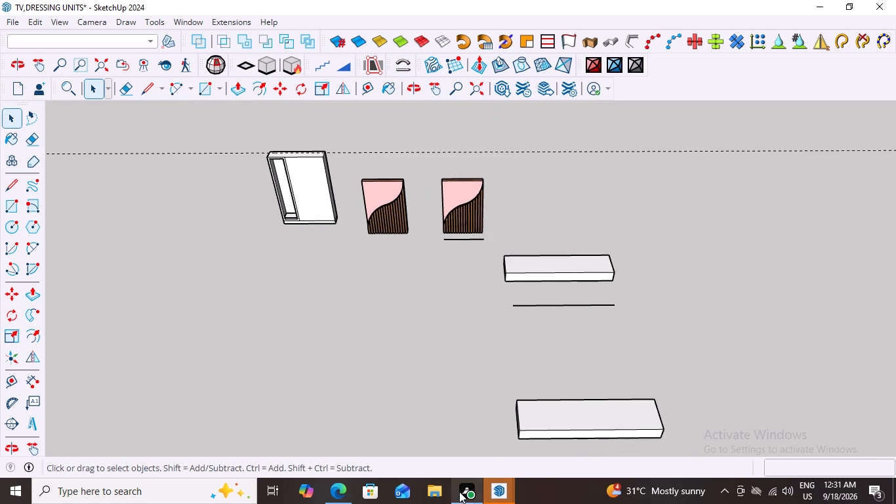
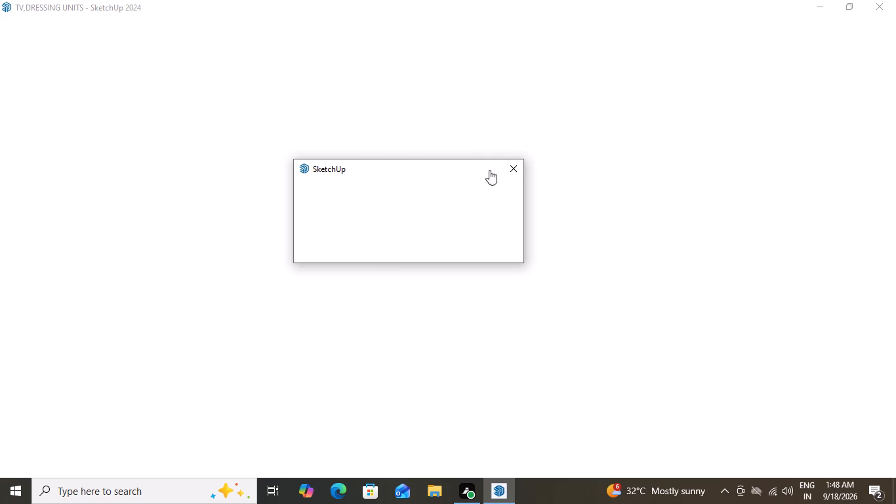
Try to close the blank SketchUp message window, and choose to wait for the program to respond.
left_click(509, 167)
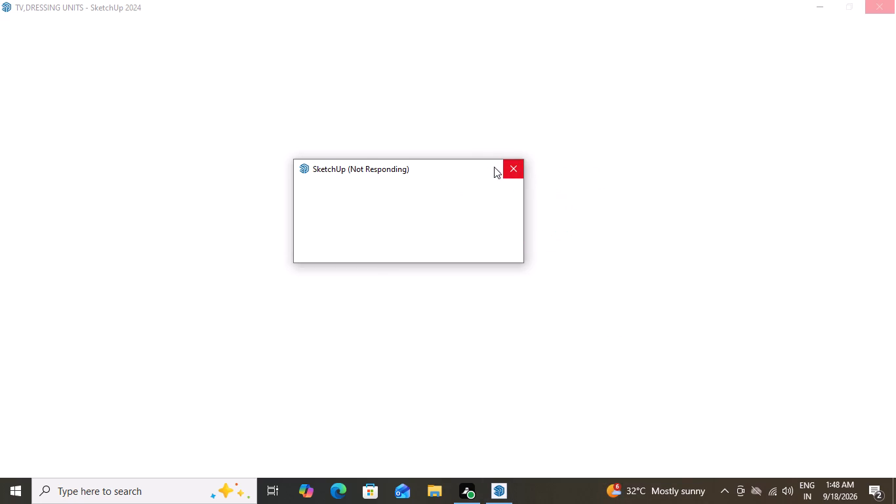
left_click(494, 490)
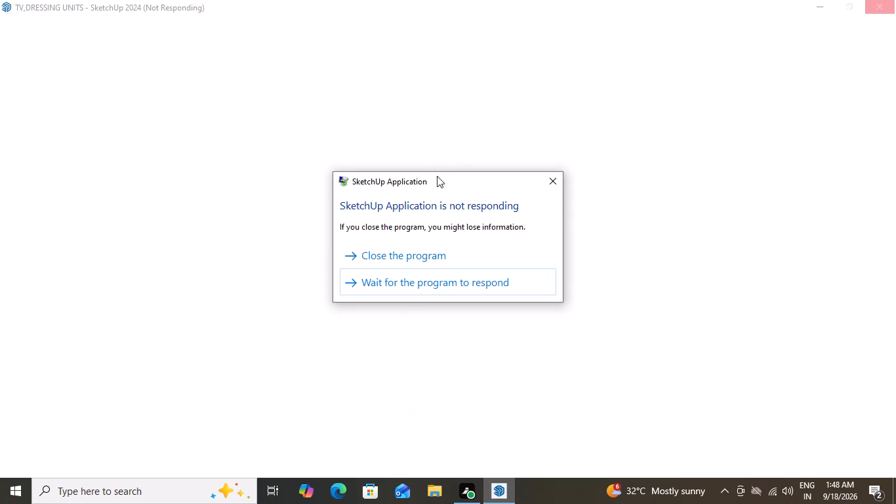
left_click(394, 283)
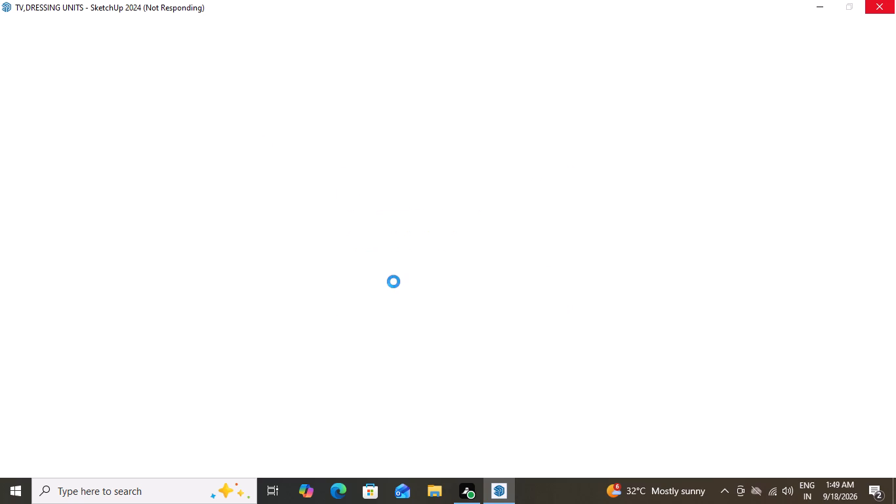
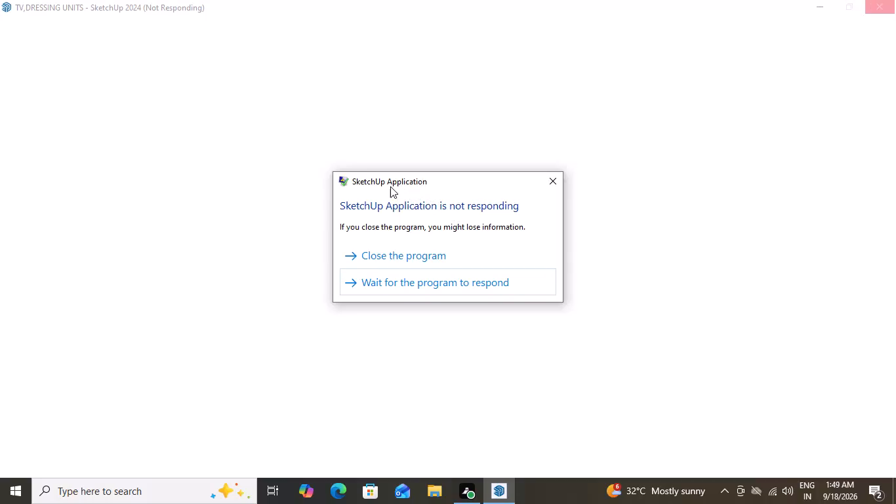
Stop waiting for the frozen SketchUp session and force the unresponsive program to close.
double_click(390, 186)
left_click(556, 178)
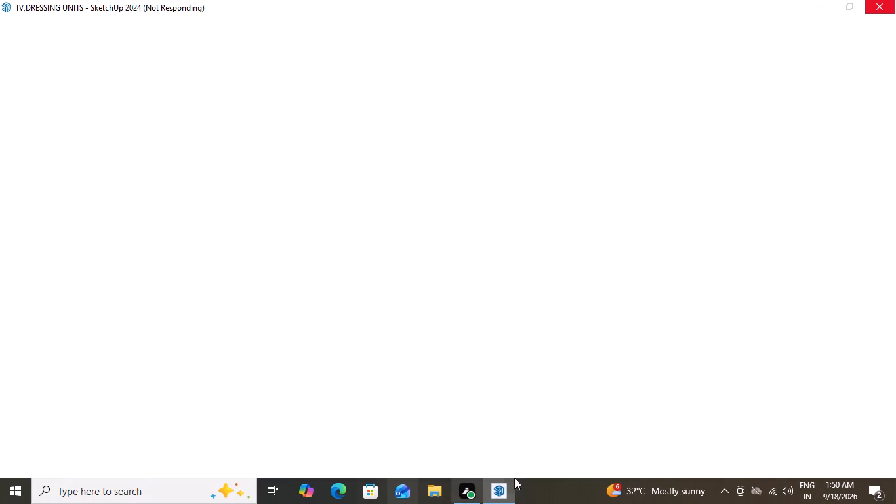
left_click(494, 499)
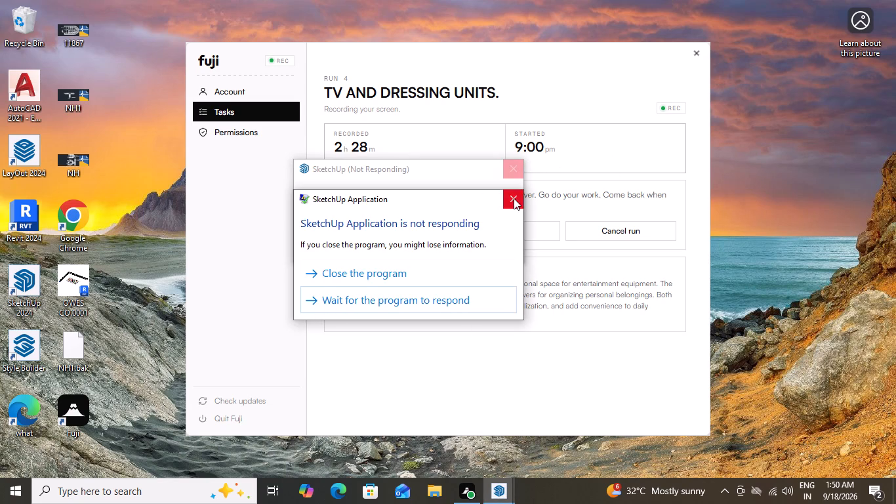
left_click(514, 198)
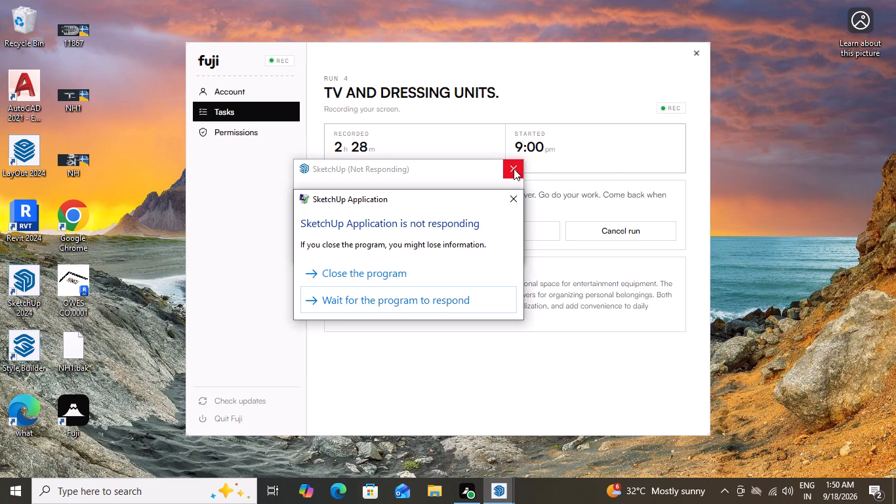
left_click(375, 276)
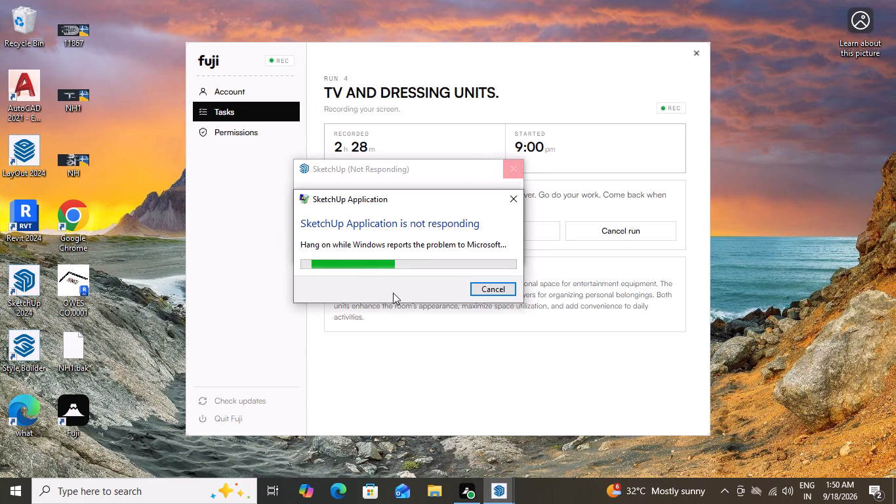
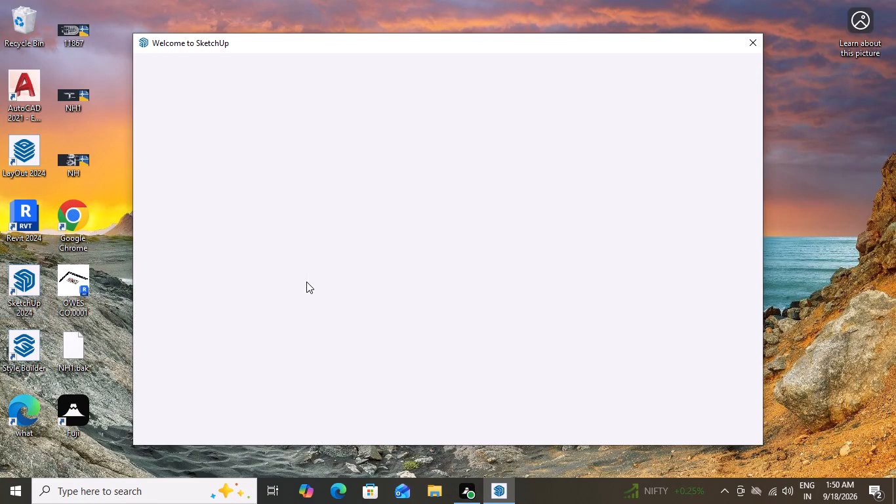
Look through the recent files for the TV,DRESSING UNITS model.
scroll(378, 346, "down", 3)
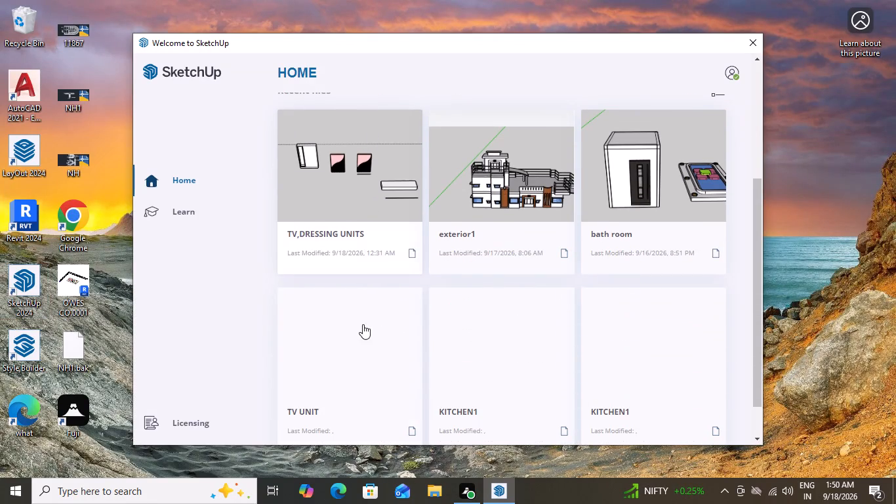
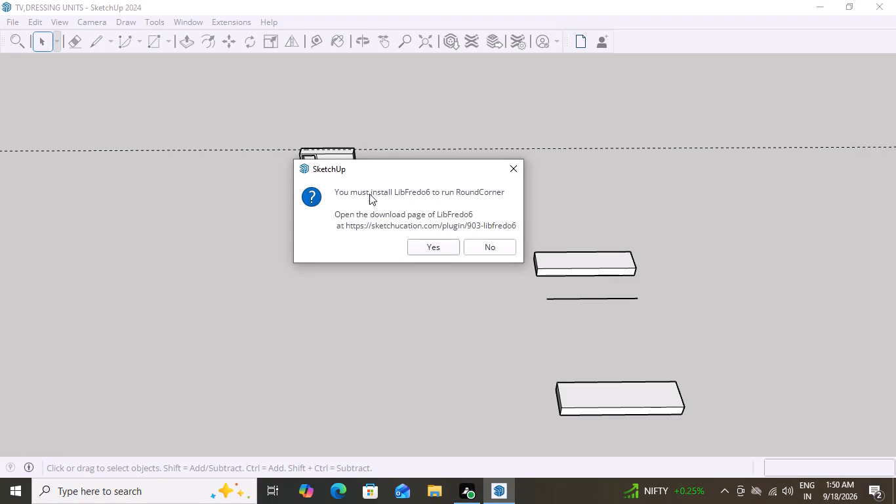
Decline to open the LibFredo6 download page requested for RoundCorner.
left_click(485, 247)
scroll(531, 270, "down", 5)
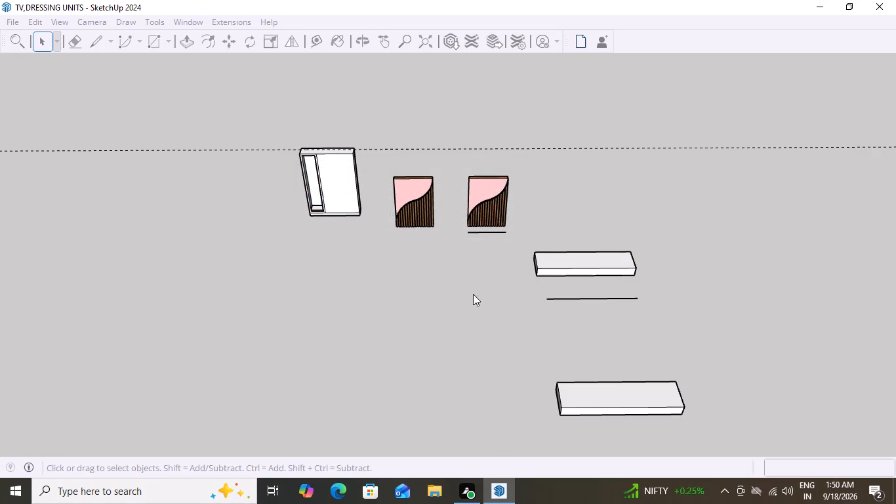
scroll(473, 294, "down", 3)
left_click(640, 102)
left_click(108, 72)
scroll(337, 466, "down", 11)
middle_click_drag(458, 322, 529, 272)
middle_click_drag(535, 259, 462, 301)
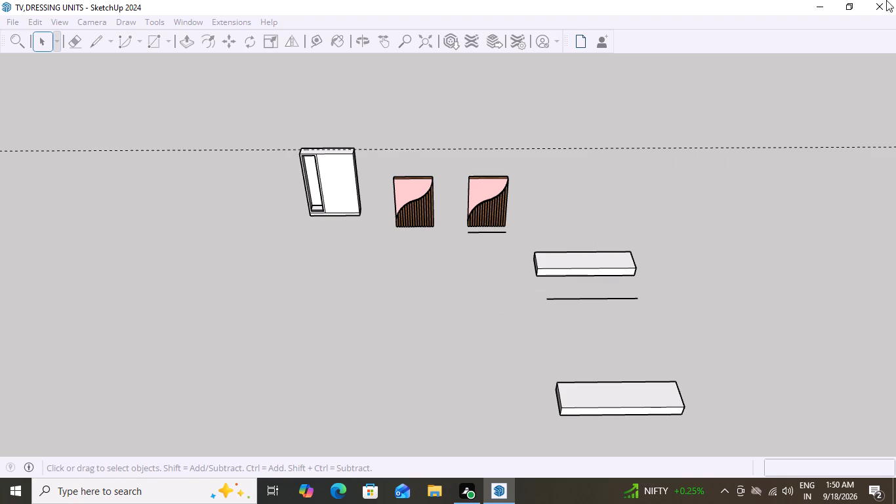
Close the frozen SketchUp window holding the TV,DRESSING UNITS model.
left_click(881, 5)
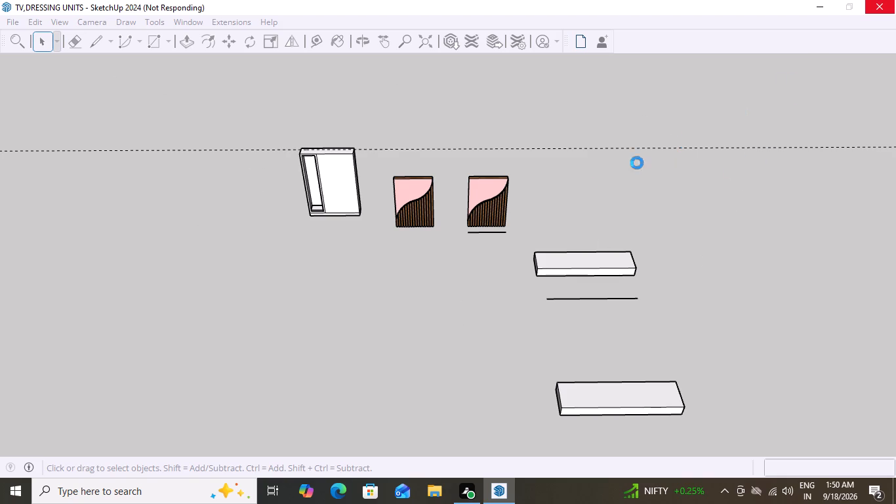
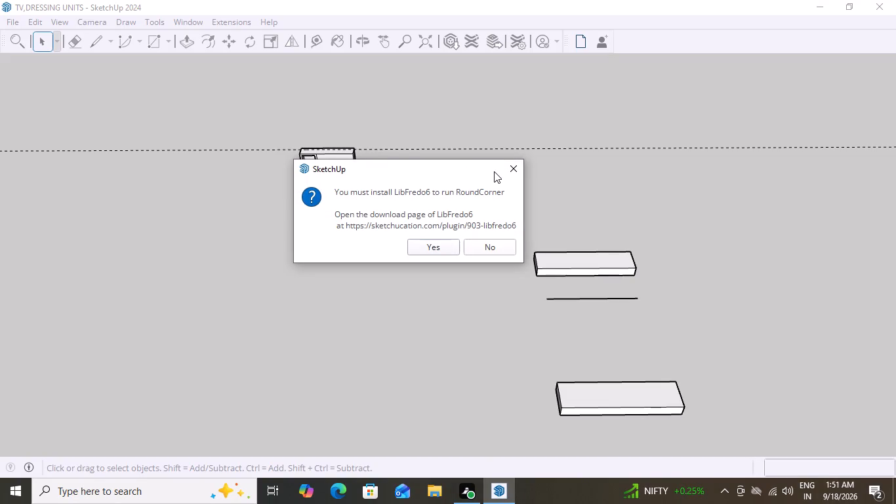
Dismiss the LibFredo6 download prompt, the extension errors report and the extension update notice.
left_click(515, 166)
scroll(395, 193, "down", 5)
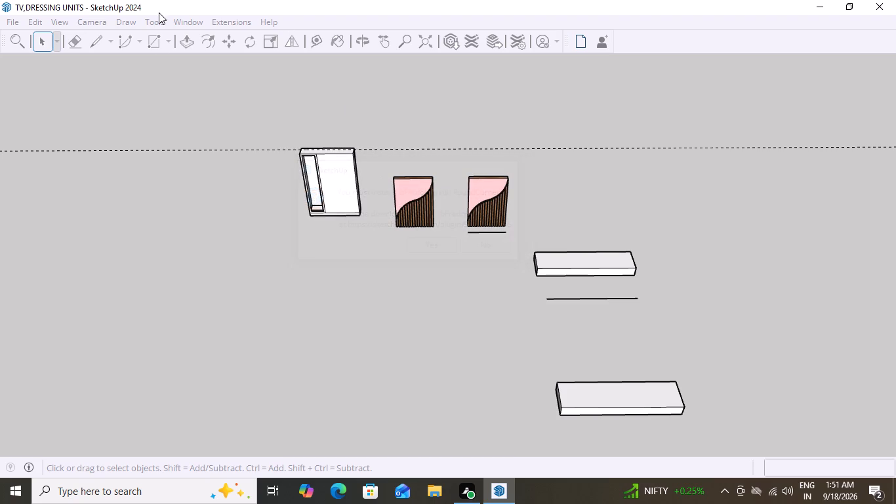
left_click(225, 20)
triple_click(9, 18)
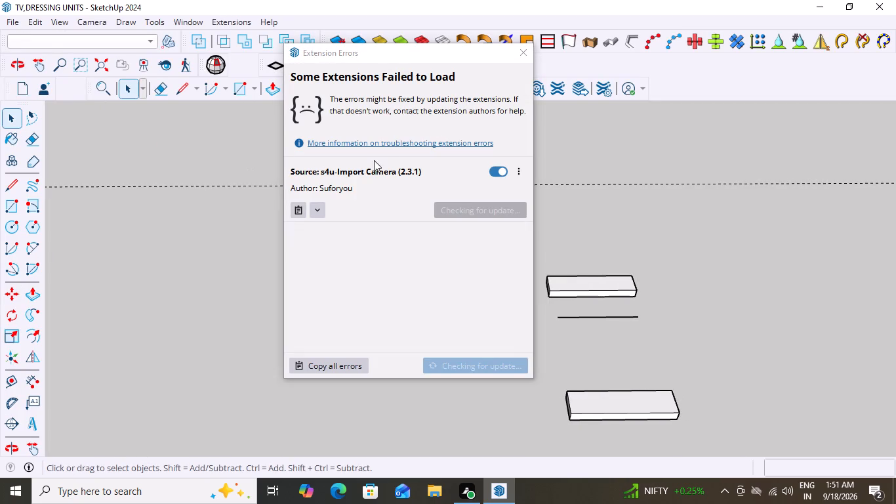
left_click(521, 52)
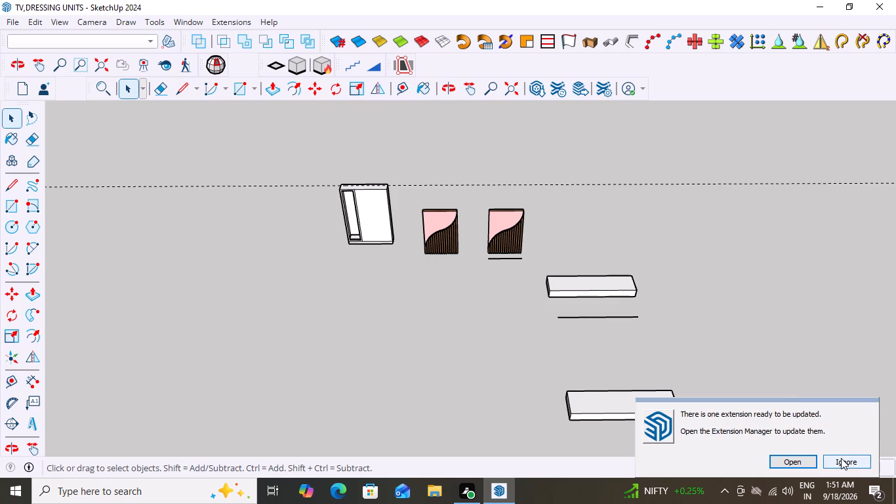
left_click(841, 458)
Draw a two-point arc just in front of the lower long box, spanning roughly its length, with a bulge of about 1' 2".
scroll(676, 333, "down", 4)
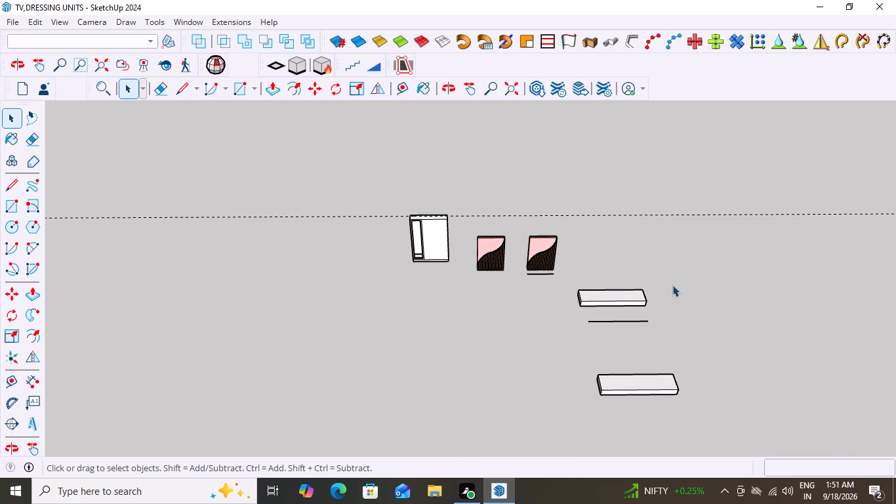
scroll(668, 399, "up", 7)
scroll(662, 264, "up", 1)
middle_click_drag(660, 268, 672, 260)
scroll(588, 291, "up", 2)
scroll(590, 291, "down", 11)
middle_click_drag(611, 298, 611, 308)
scroll(587, 285, "up", 3)
scroll(589, 285, "down", 4)
scroll(607, 365, "down", 3)
scroll(624, 373, "up", 6)
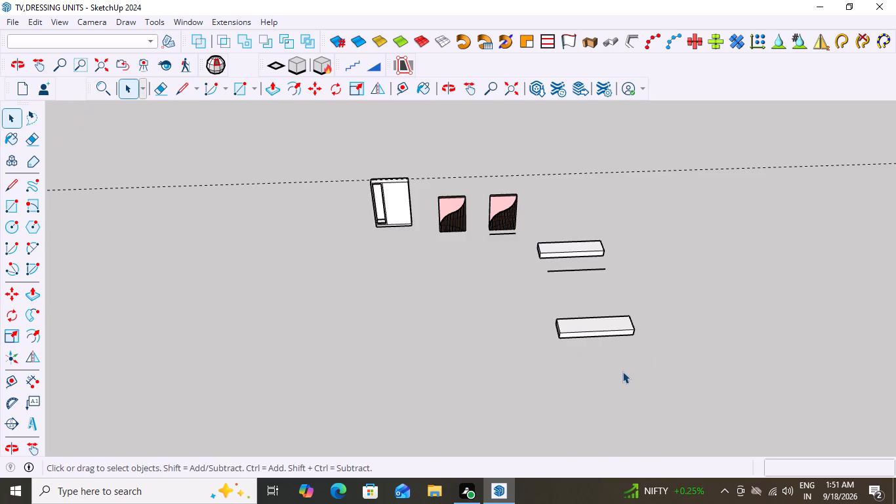
scroll(622, 371, "up", 3)
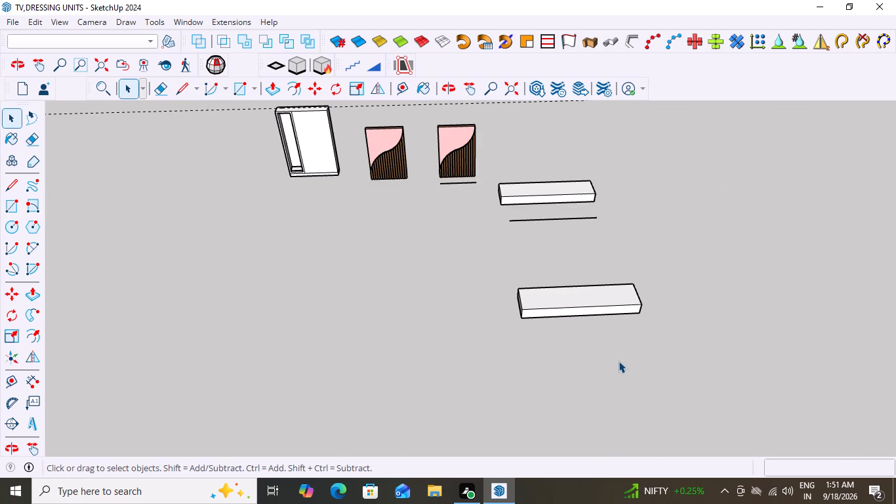
key("a")
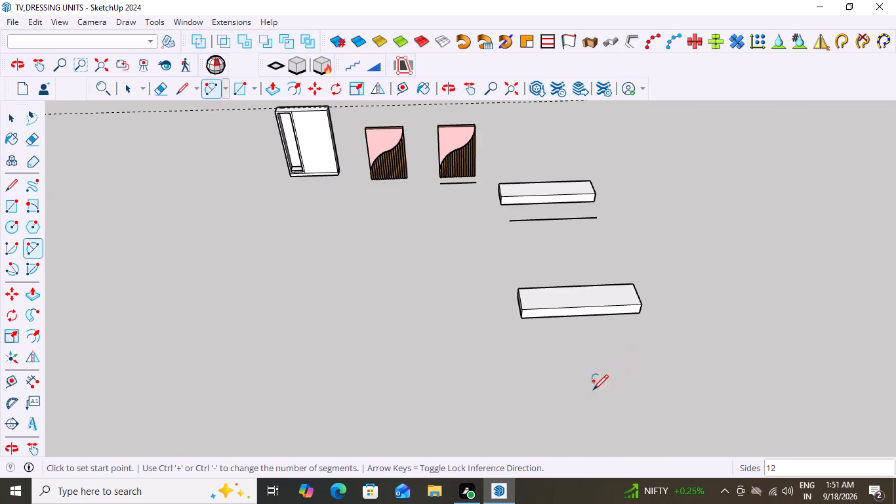
left_click(527, 340)
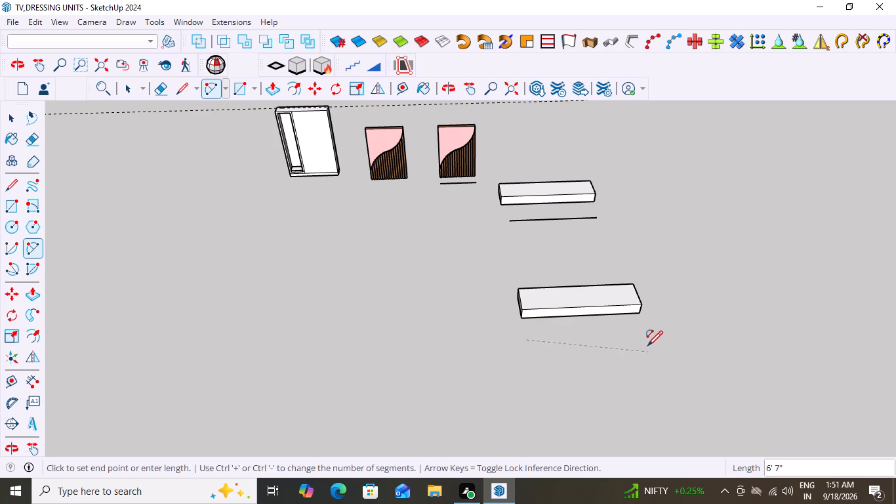
left_click(640, 338)
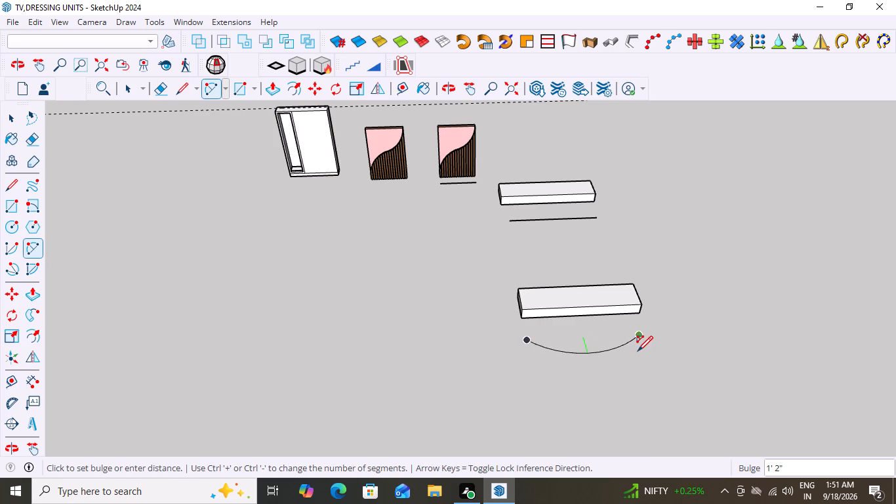
left_click(638, 351)
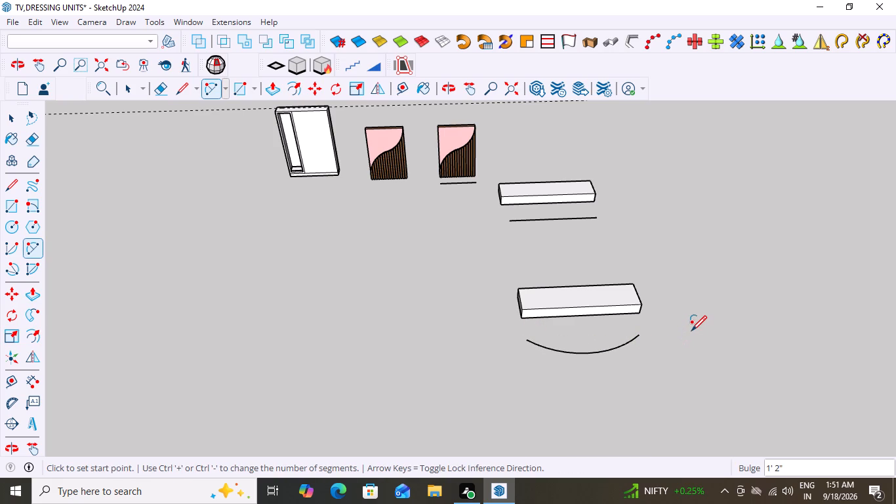
key("space")
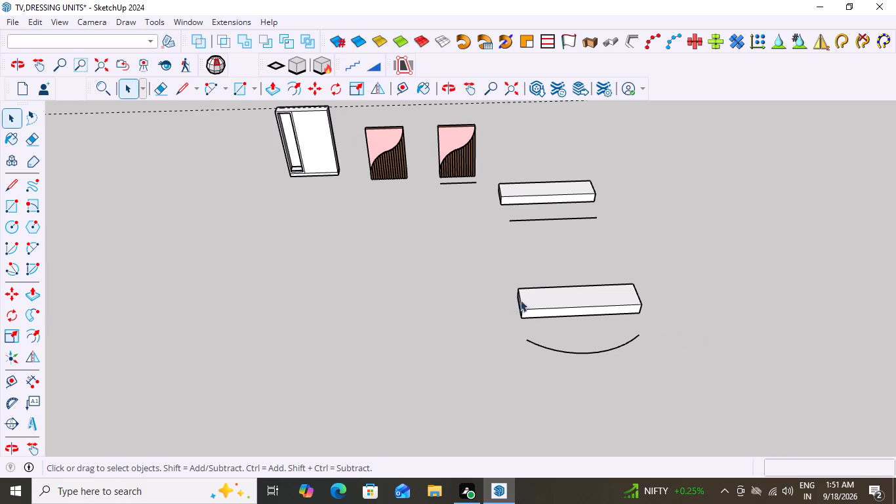
Show the Shape Bender tool and dock it beside Solid Inspector².
left_click(534, 312)
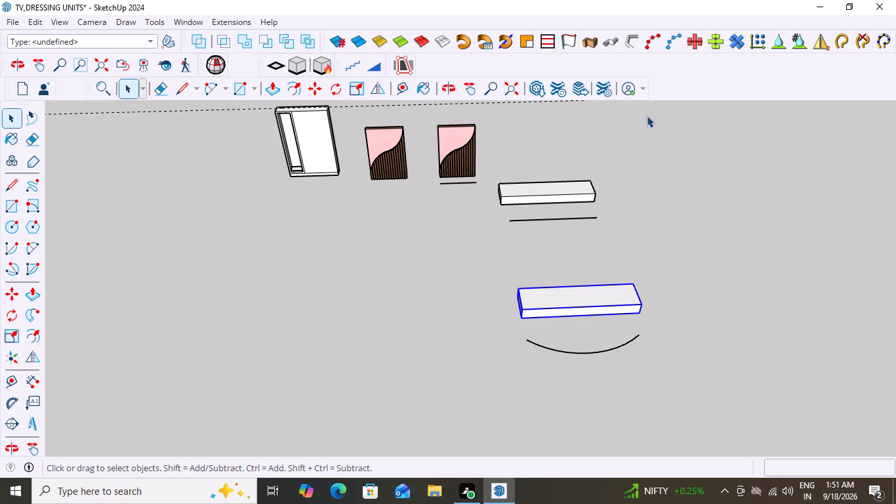
right_click(725, 85)
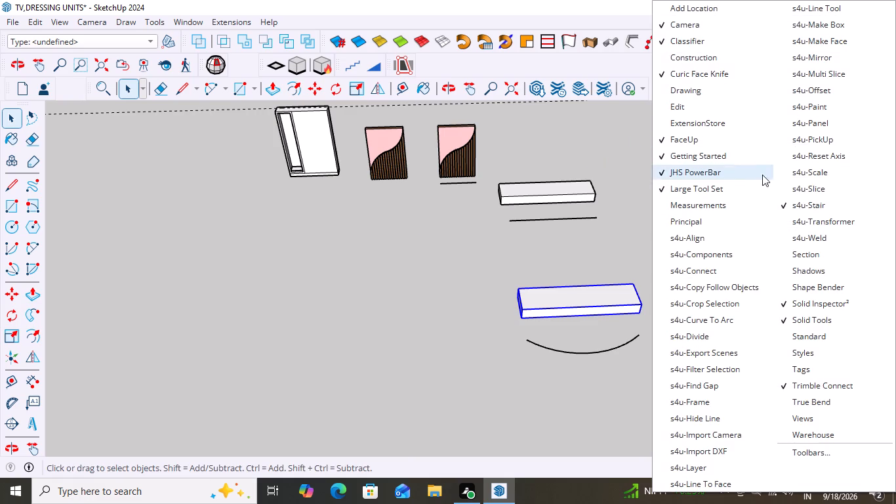
left_click(790, 285)
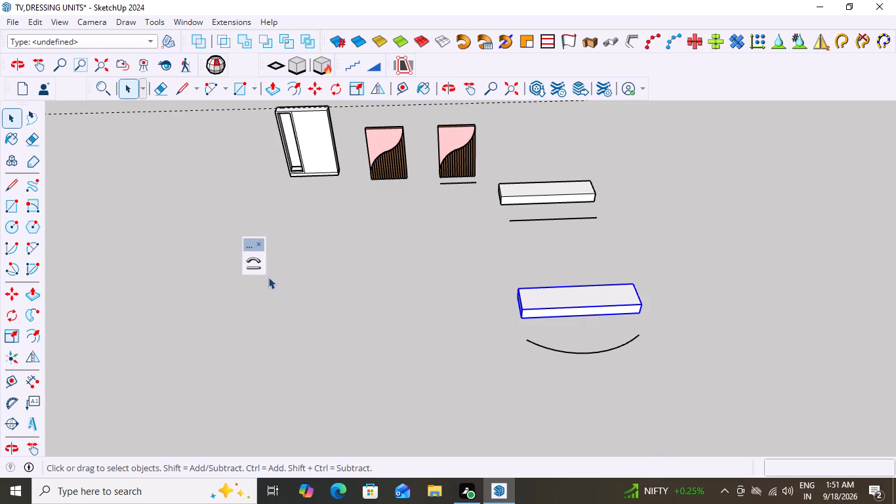
left_click_drag(250, 247, 466, 51)
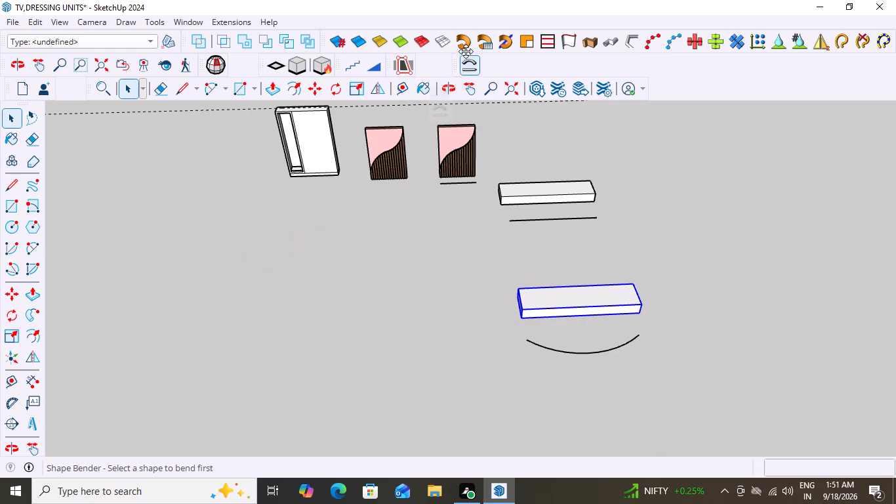
left_click_drag(466, 51, 537, 71)
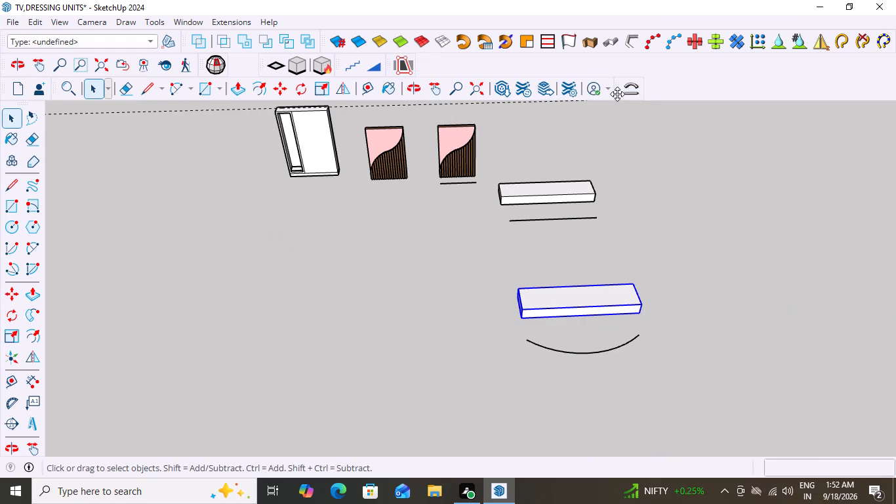
left_click_drag(619, 94, 318, 60)
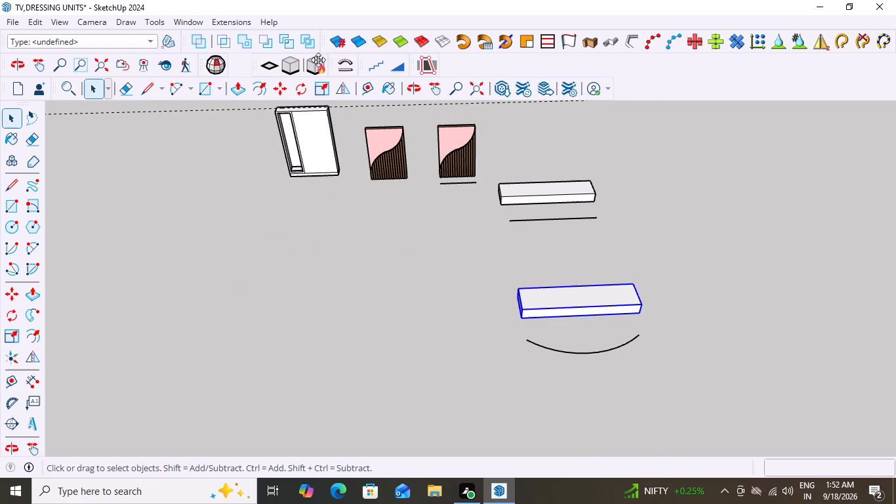
left_click_drag(318, 60, 237, 64)
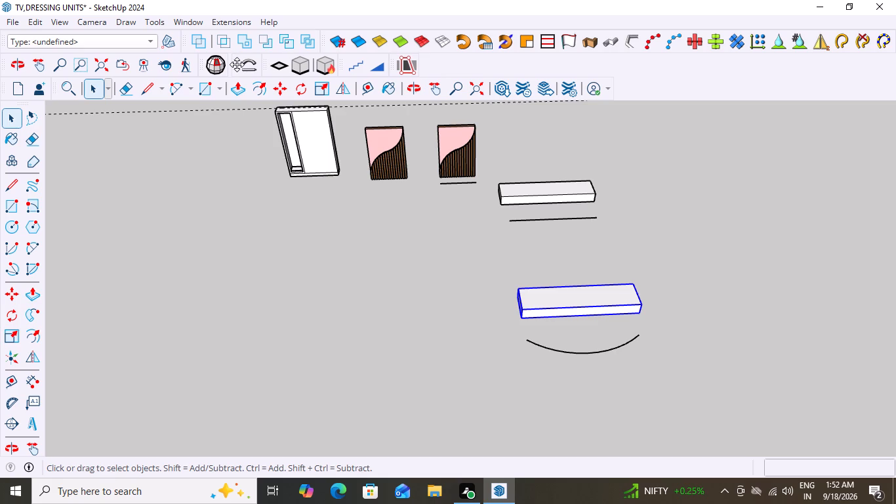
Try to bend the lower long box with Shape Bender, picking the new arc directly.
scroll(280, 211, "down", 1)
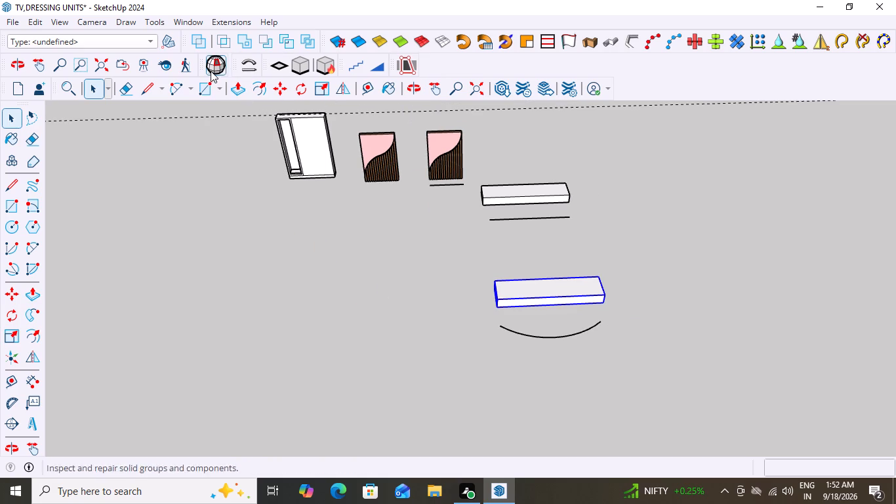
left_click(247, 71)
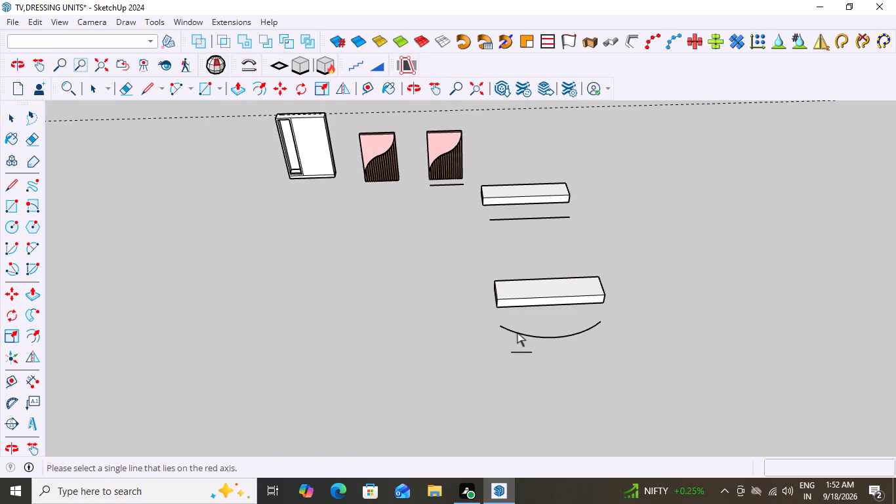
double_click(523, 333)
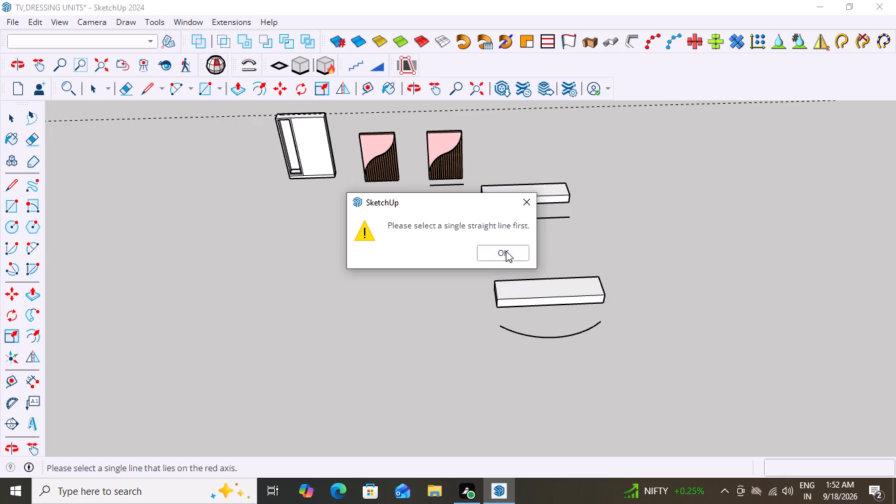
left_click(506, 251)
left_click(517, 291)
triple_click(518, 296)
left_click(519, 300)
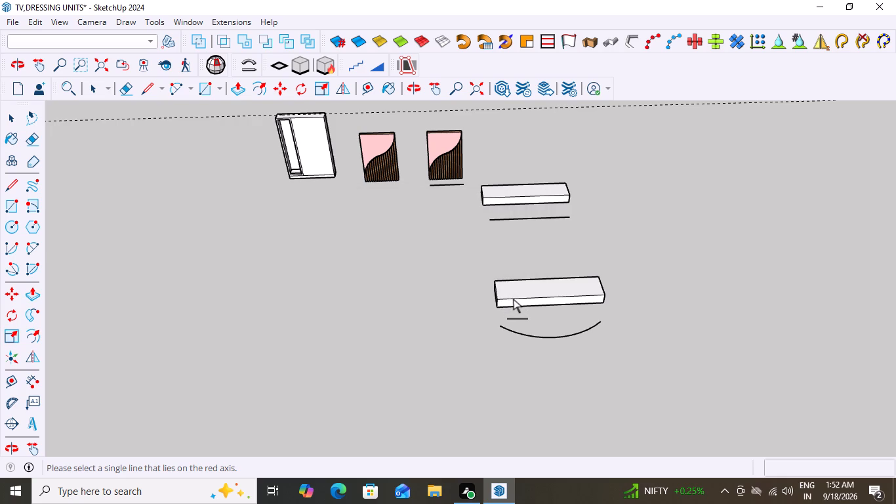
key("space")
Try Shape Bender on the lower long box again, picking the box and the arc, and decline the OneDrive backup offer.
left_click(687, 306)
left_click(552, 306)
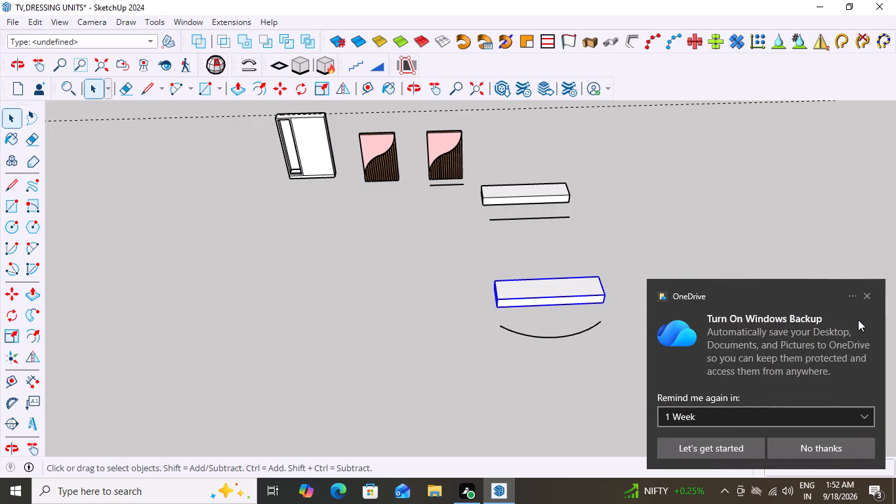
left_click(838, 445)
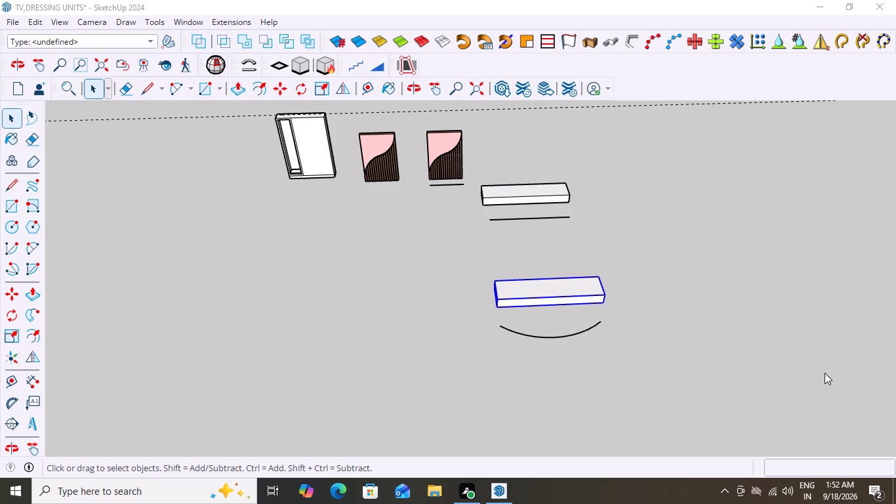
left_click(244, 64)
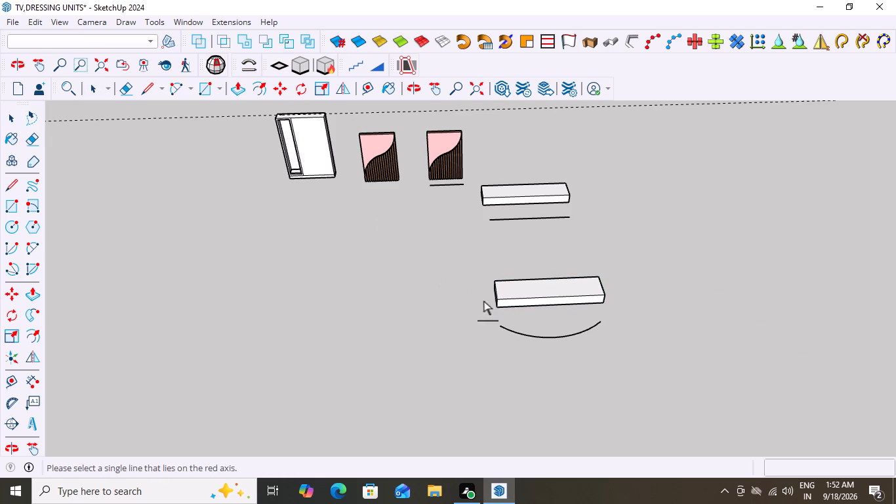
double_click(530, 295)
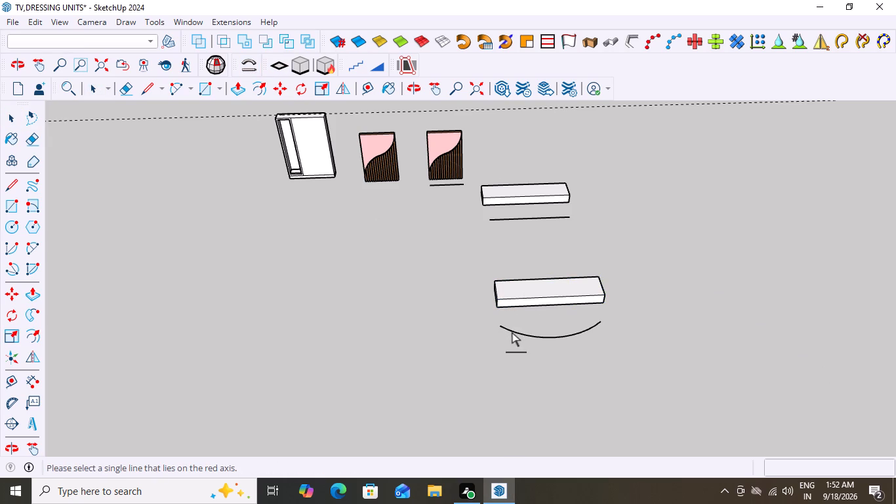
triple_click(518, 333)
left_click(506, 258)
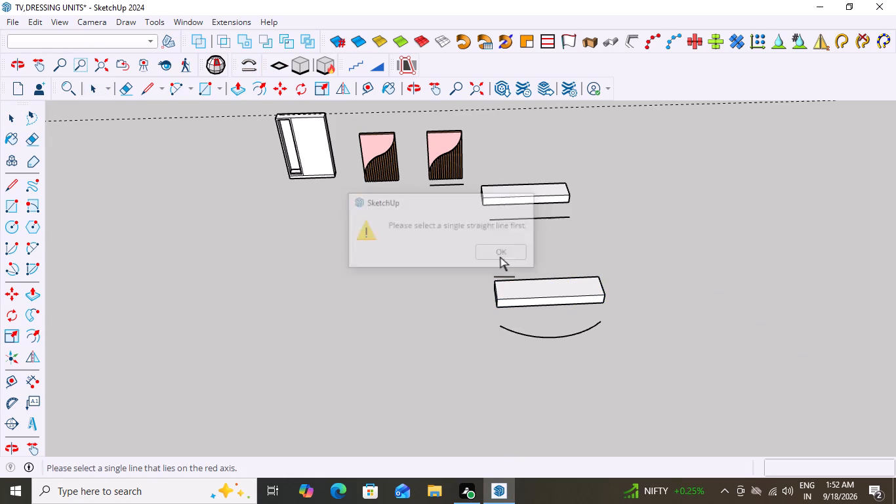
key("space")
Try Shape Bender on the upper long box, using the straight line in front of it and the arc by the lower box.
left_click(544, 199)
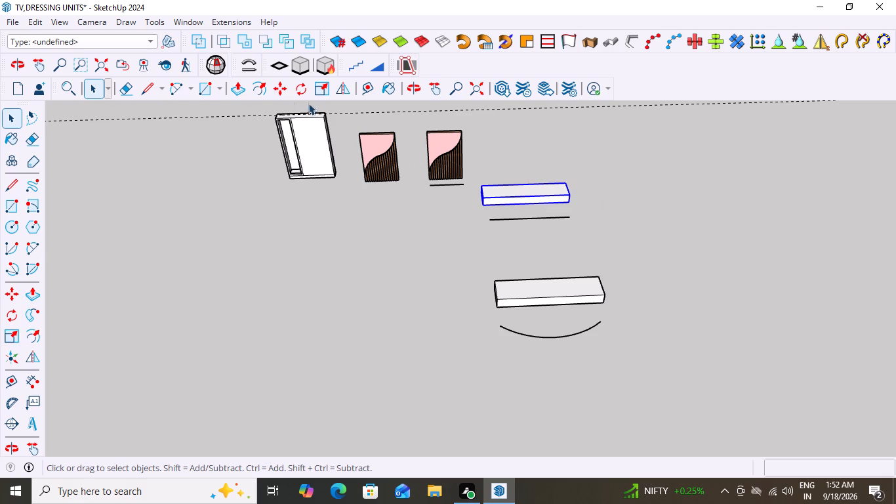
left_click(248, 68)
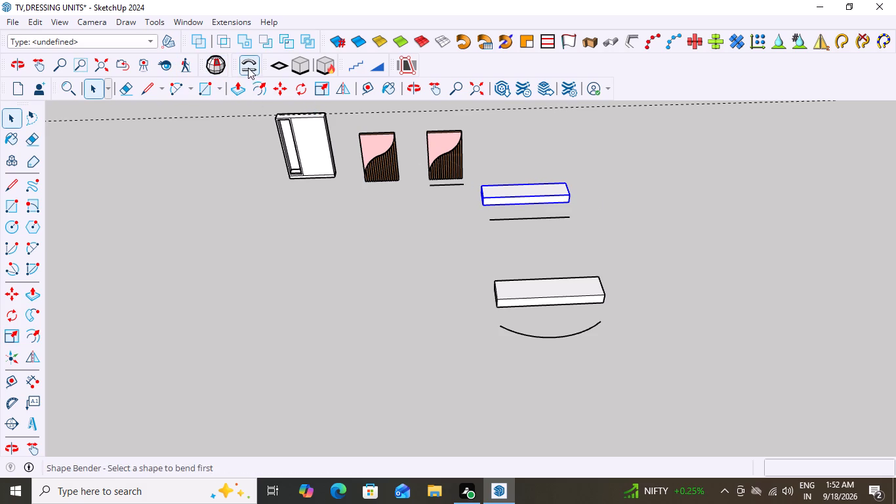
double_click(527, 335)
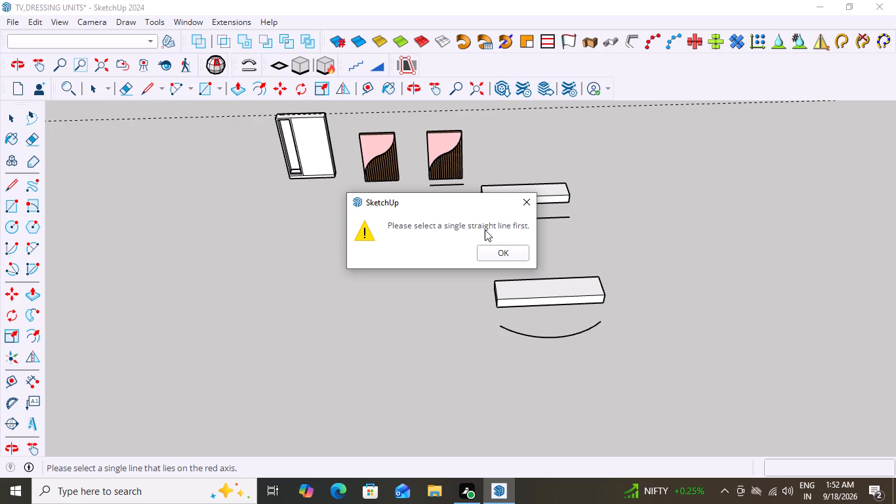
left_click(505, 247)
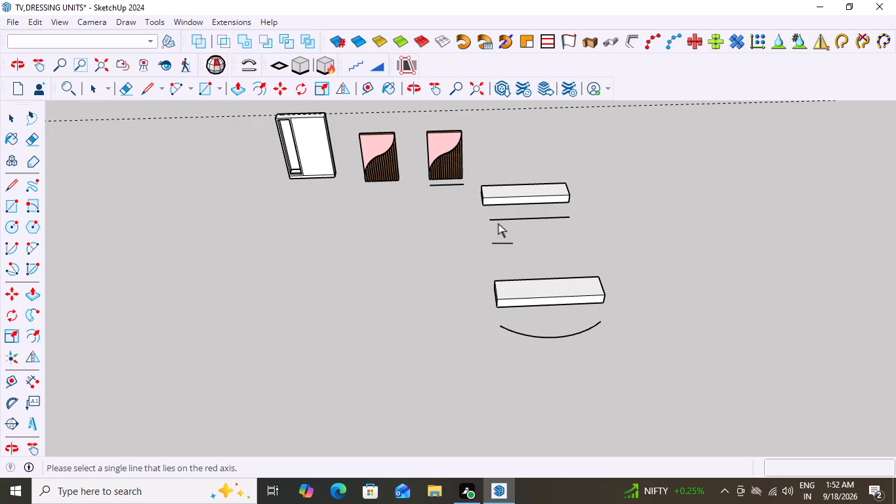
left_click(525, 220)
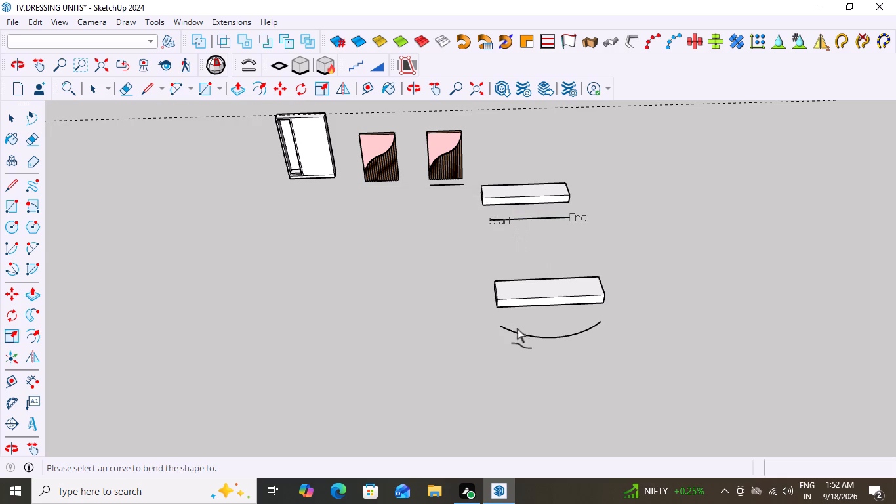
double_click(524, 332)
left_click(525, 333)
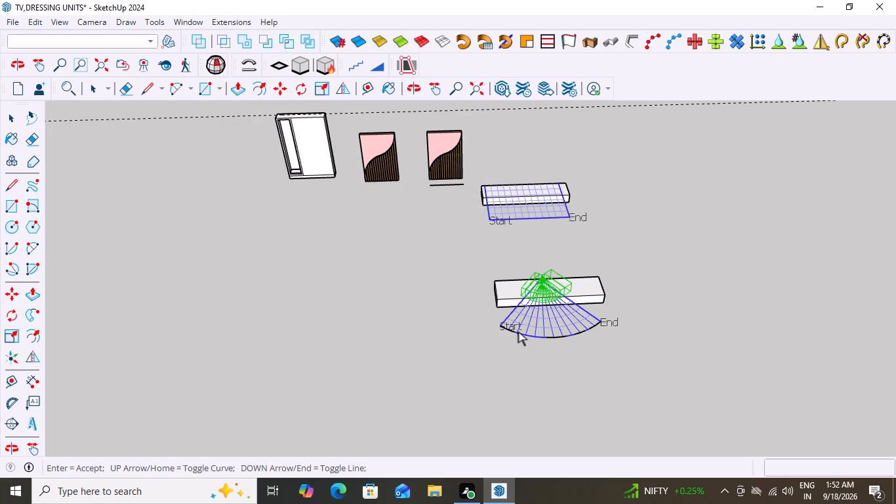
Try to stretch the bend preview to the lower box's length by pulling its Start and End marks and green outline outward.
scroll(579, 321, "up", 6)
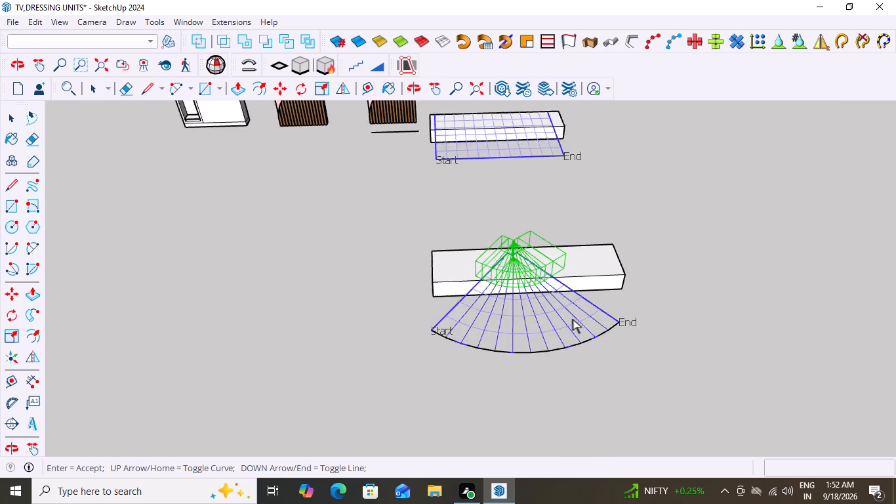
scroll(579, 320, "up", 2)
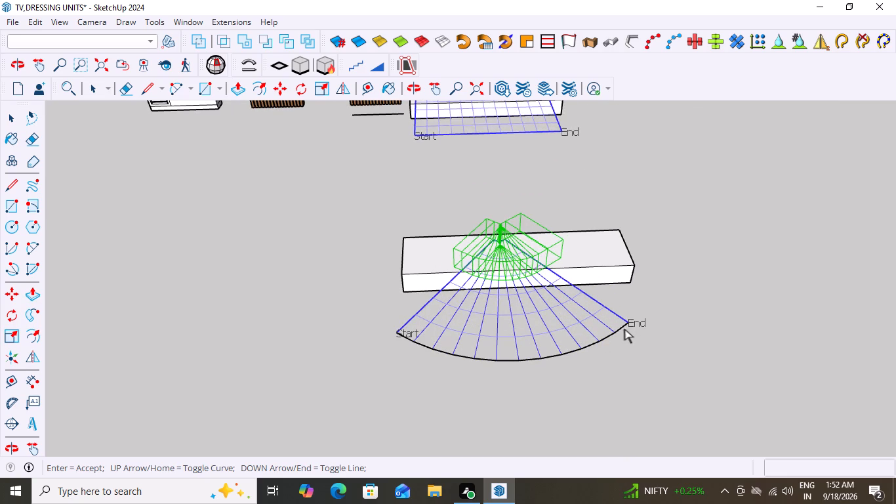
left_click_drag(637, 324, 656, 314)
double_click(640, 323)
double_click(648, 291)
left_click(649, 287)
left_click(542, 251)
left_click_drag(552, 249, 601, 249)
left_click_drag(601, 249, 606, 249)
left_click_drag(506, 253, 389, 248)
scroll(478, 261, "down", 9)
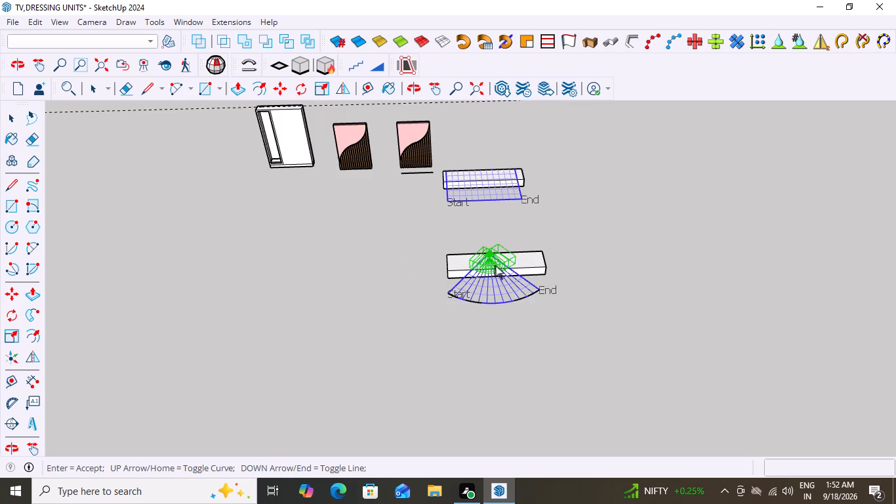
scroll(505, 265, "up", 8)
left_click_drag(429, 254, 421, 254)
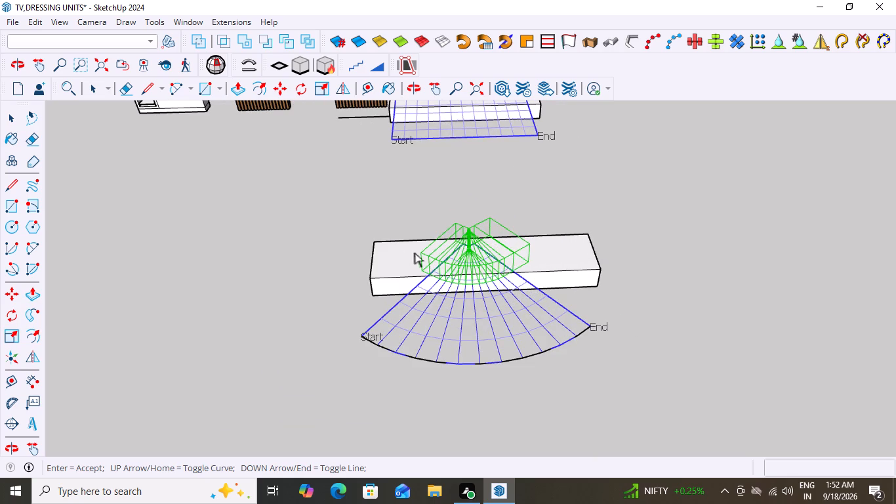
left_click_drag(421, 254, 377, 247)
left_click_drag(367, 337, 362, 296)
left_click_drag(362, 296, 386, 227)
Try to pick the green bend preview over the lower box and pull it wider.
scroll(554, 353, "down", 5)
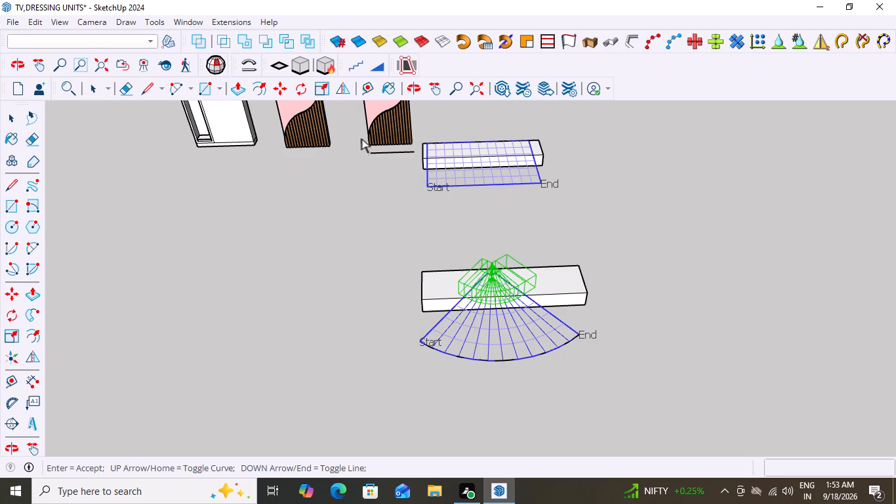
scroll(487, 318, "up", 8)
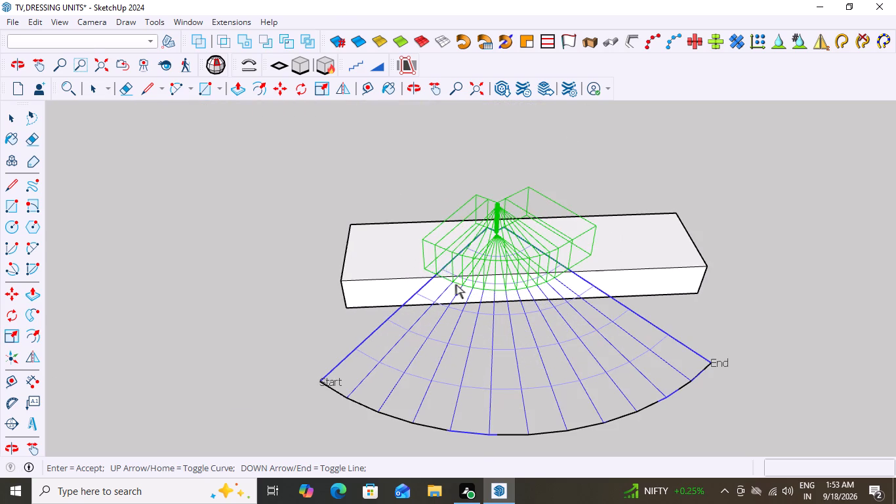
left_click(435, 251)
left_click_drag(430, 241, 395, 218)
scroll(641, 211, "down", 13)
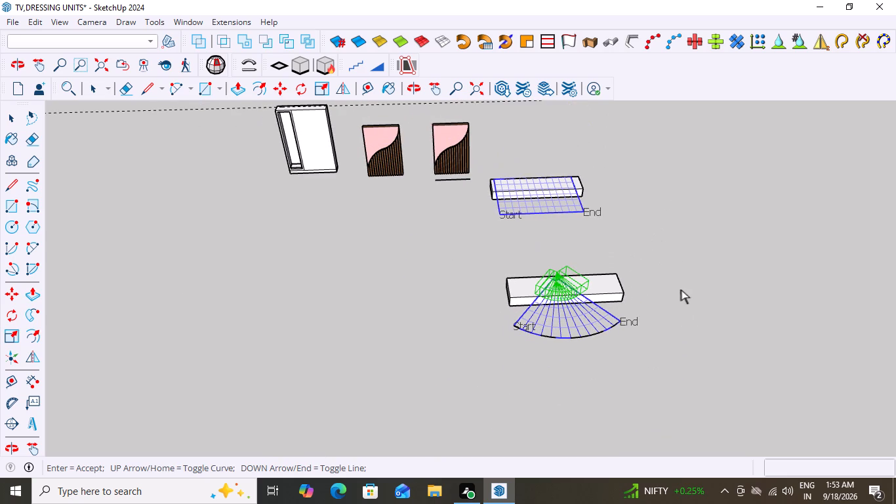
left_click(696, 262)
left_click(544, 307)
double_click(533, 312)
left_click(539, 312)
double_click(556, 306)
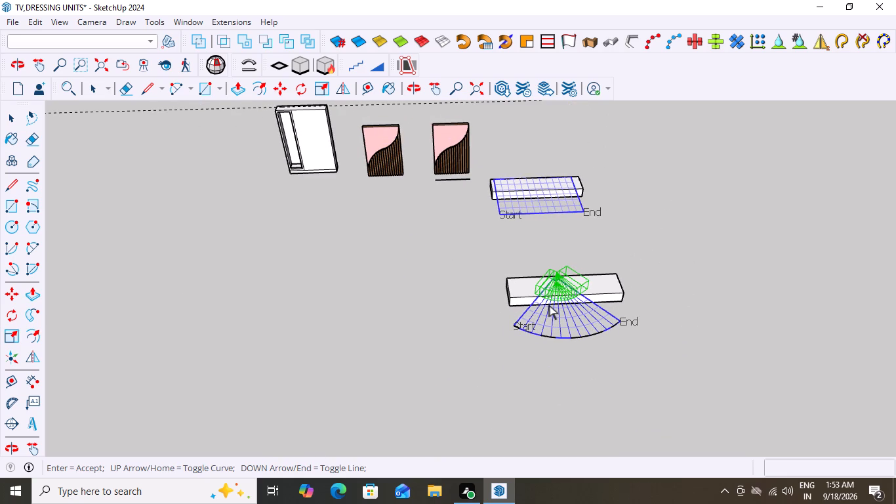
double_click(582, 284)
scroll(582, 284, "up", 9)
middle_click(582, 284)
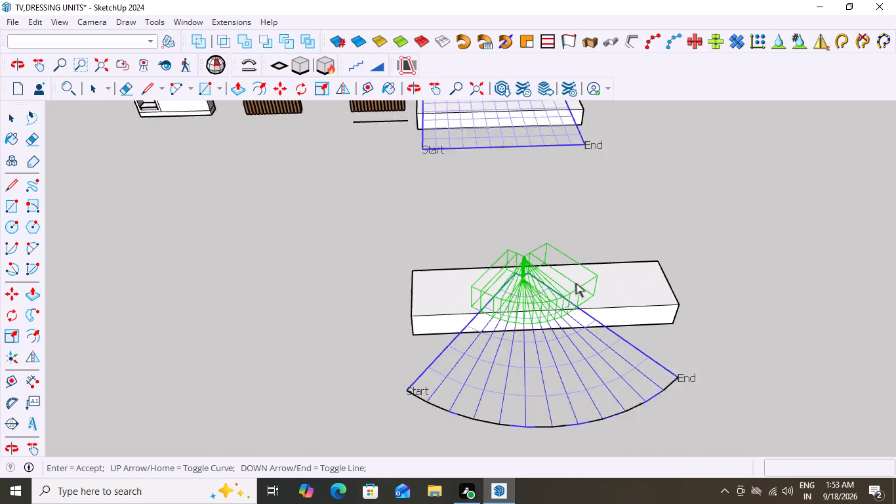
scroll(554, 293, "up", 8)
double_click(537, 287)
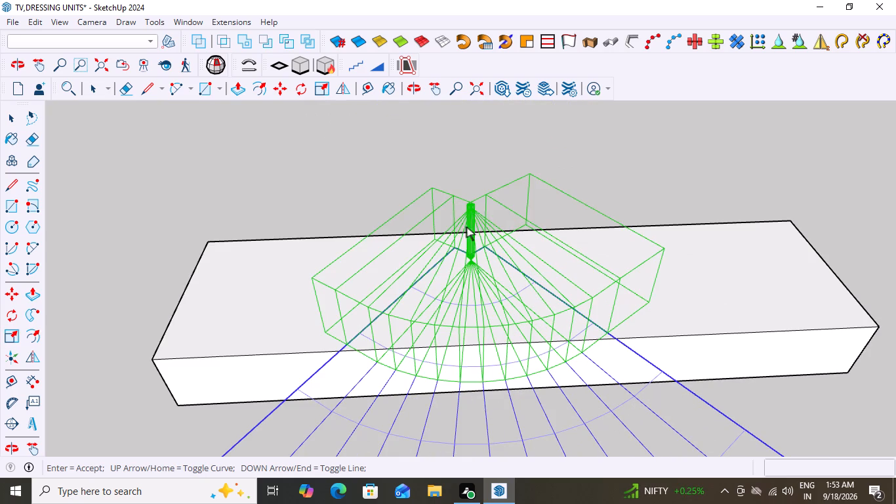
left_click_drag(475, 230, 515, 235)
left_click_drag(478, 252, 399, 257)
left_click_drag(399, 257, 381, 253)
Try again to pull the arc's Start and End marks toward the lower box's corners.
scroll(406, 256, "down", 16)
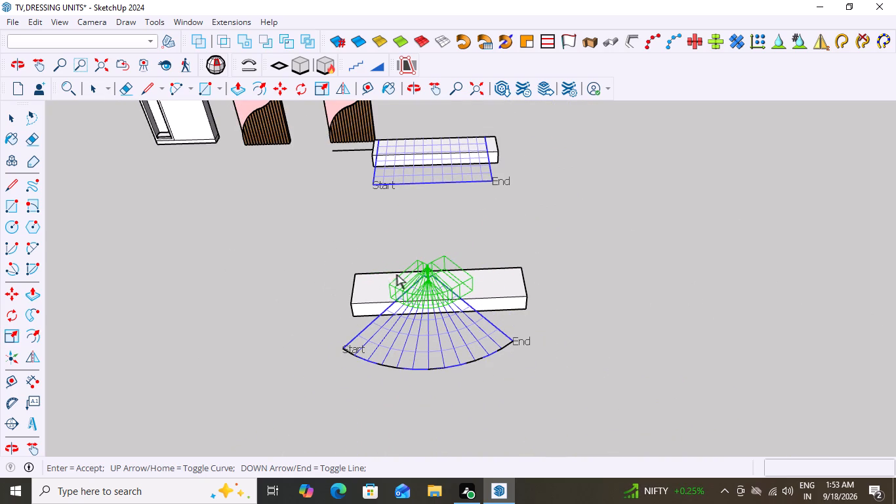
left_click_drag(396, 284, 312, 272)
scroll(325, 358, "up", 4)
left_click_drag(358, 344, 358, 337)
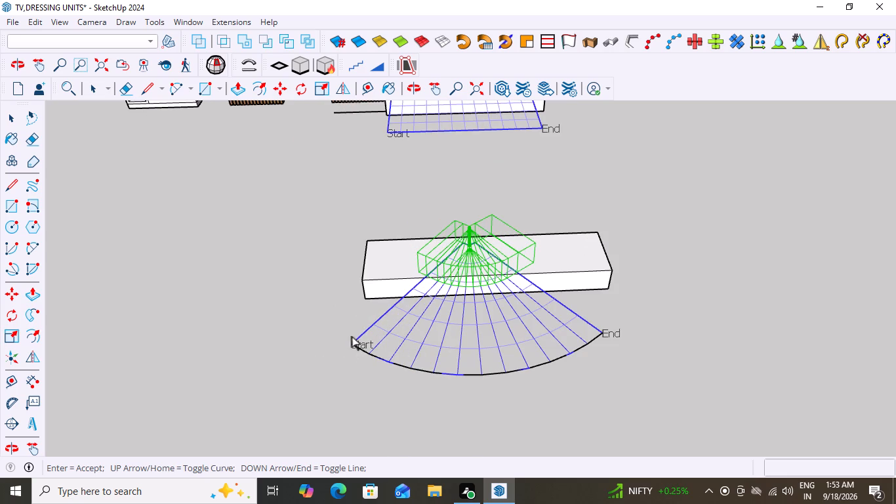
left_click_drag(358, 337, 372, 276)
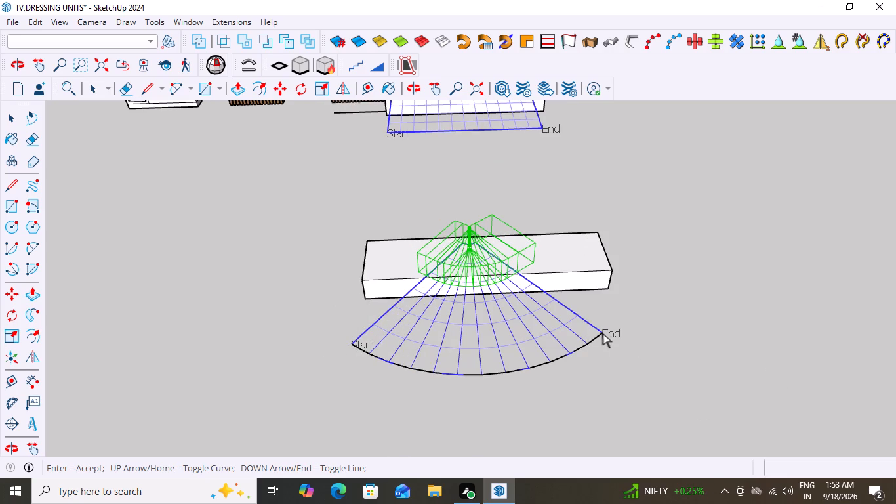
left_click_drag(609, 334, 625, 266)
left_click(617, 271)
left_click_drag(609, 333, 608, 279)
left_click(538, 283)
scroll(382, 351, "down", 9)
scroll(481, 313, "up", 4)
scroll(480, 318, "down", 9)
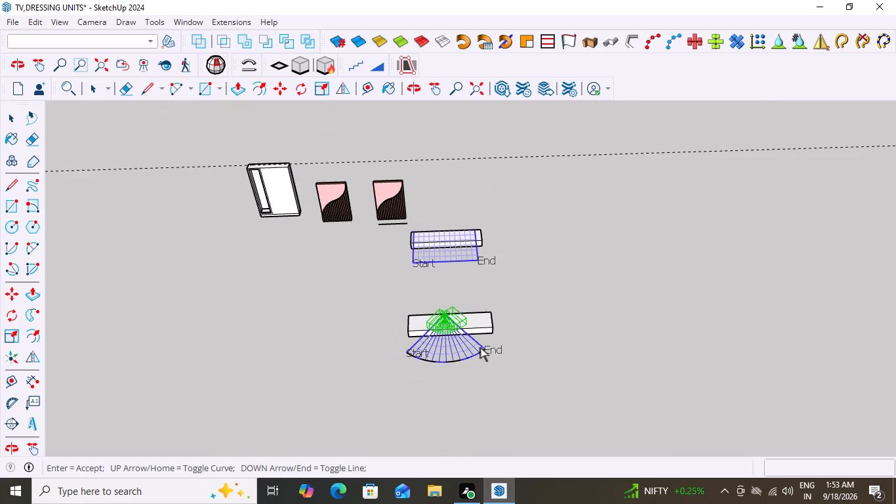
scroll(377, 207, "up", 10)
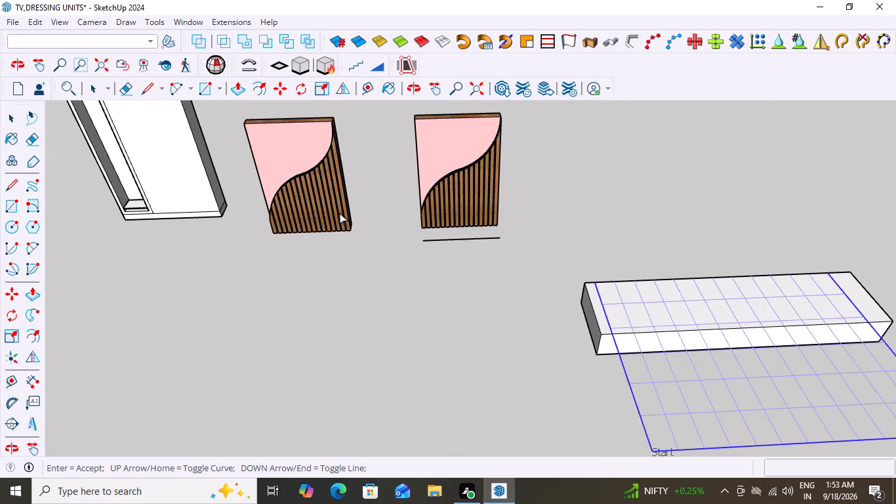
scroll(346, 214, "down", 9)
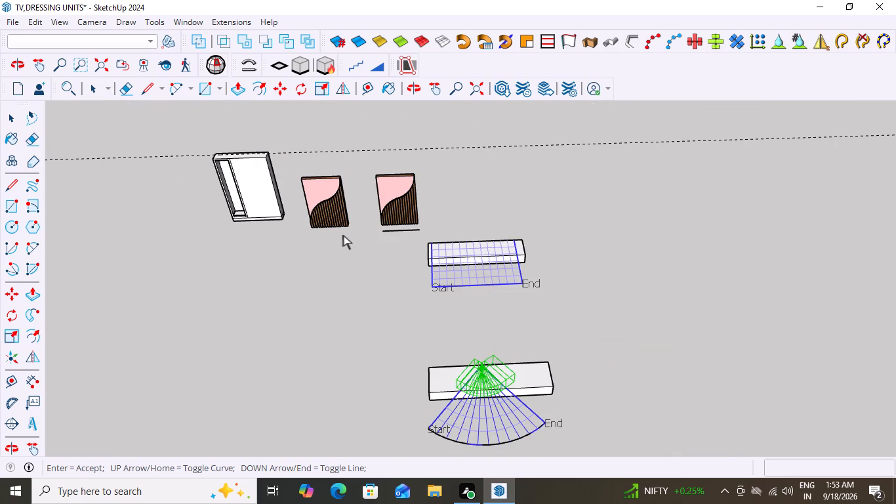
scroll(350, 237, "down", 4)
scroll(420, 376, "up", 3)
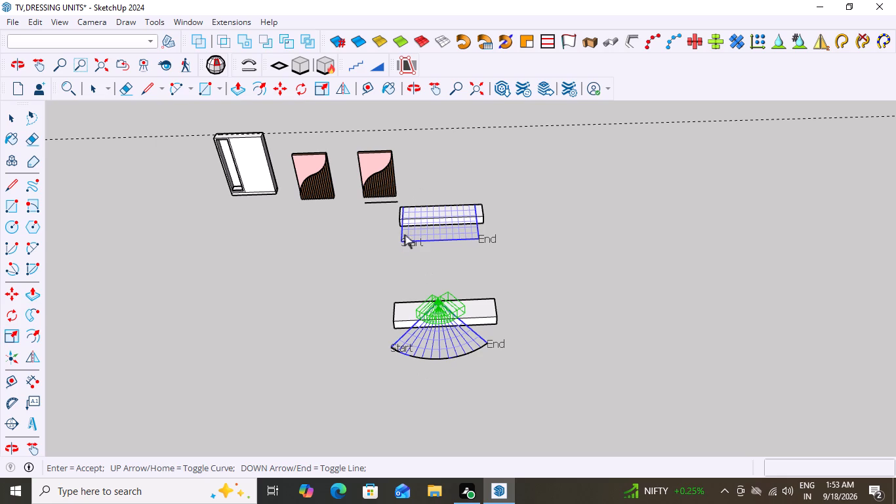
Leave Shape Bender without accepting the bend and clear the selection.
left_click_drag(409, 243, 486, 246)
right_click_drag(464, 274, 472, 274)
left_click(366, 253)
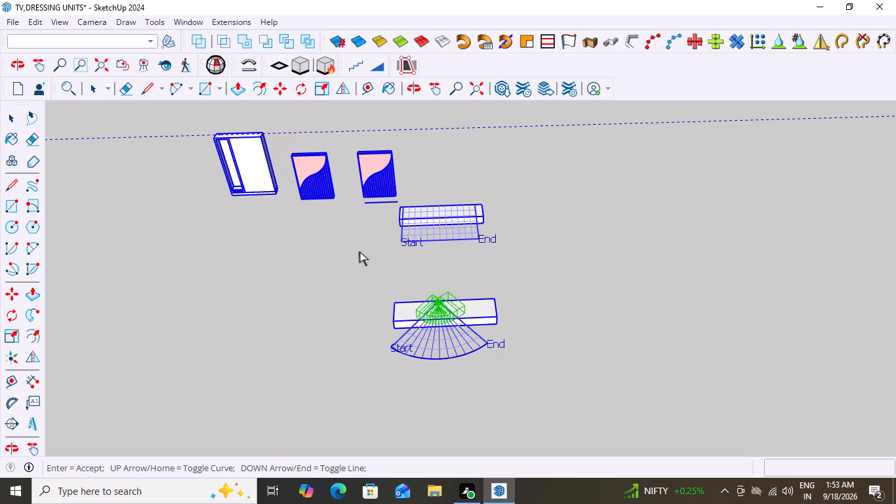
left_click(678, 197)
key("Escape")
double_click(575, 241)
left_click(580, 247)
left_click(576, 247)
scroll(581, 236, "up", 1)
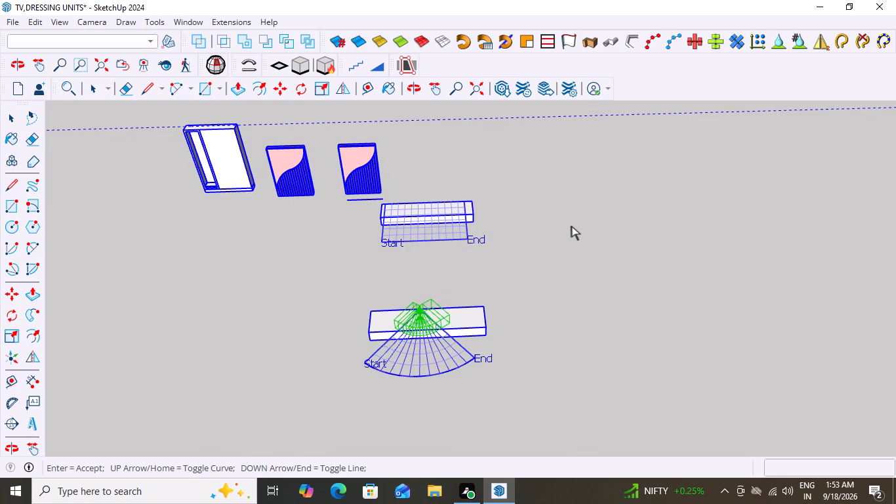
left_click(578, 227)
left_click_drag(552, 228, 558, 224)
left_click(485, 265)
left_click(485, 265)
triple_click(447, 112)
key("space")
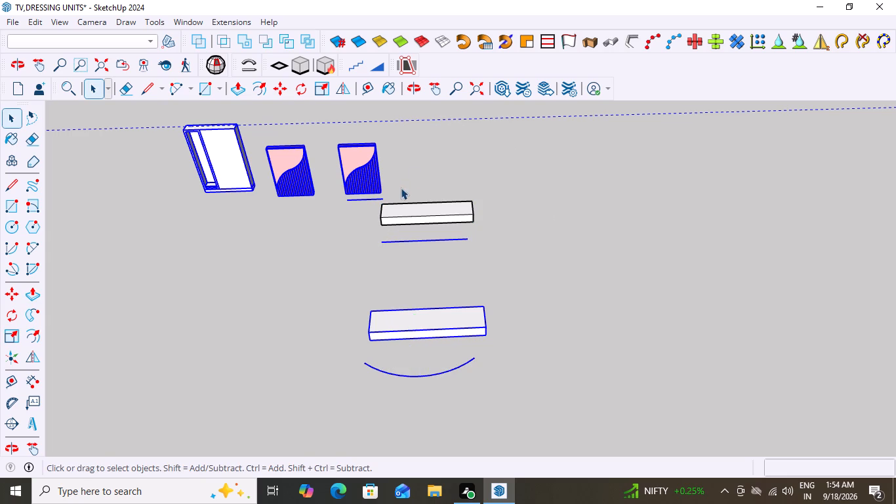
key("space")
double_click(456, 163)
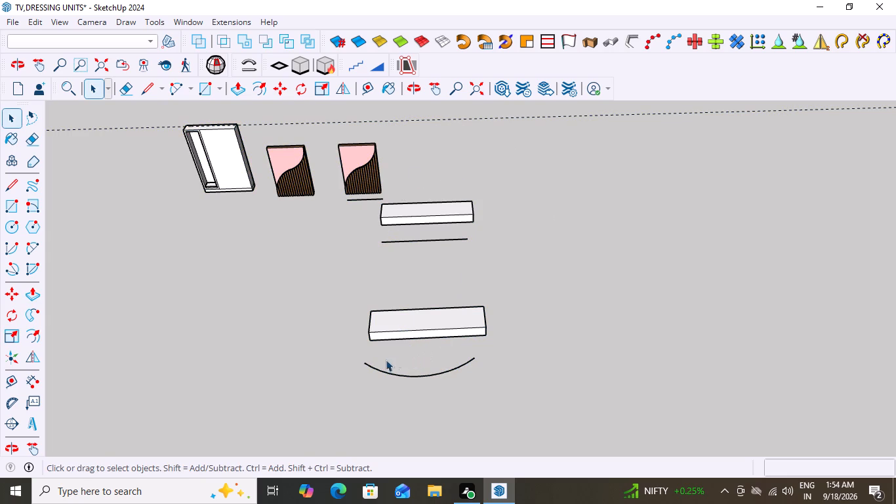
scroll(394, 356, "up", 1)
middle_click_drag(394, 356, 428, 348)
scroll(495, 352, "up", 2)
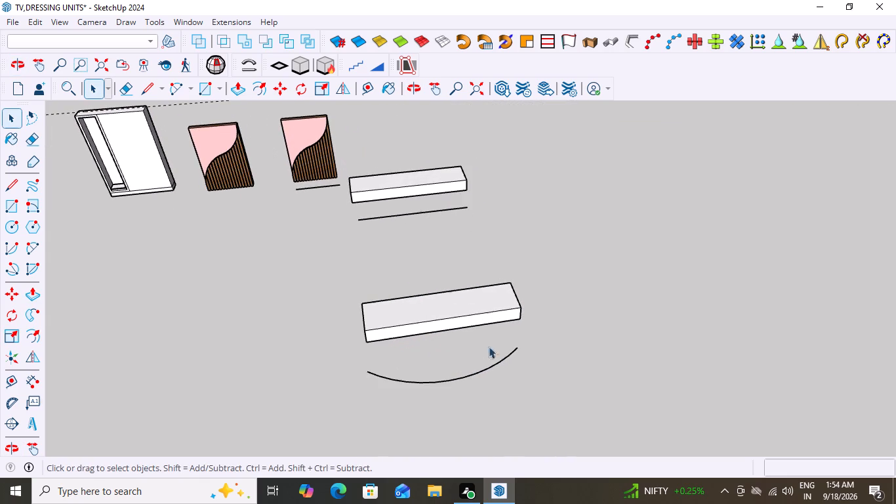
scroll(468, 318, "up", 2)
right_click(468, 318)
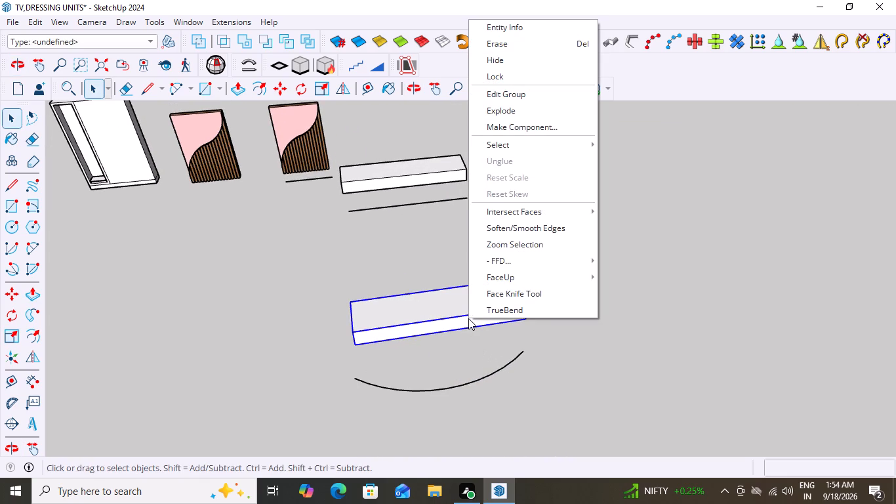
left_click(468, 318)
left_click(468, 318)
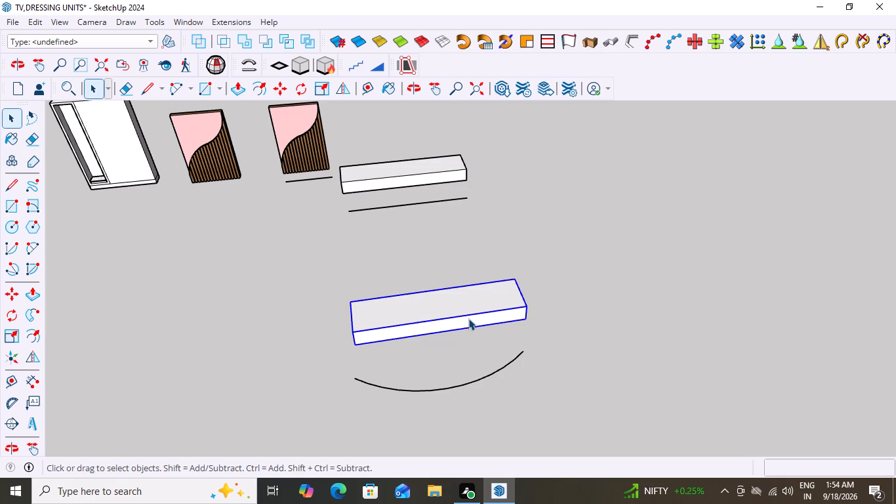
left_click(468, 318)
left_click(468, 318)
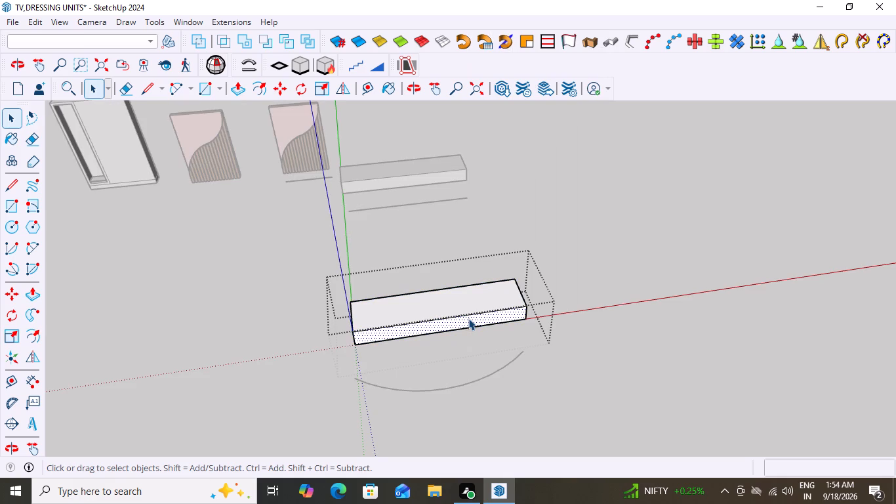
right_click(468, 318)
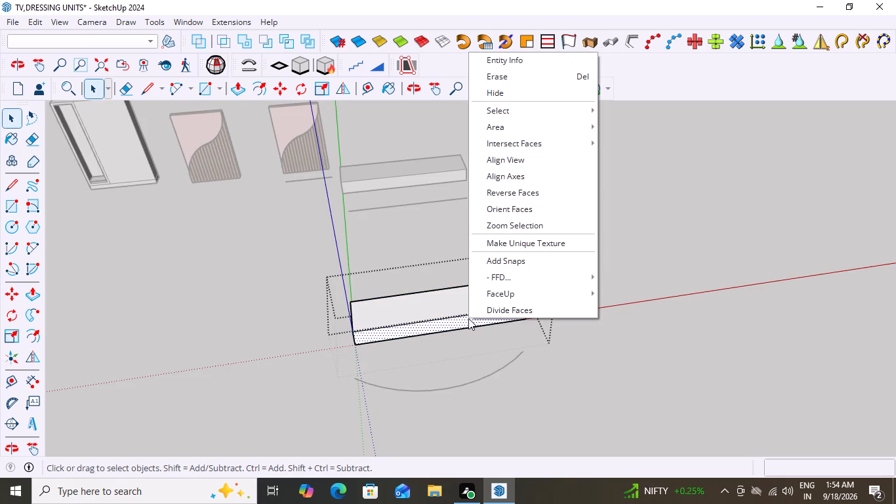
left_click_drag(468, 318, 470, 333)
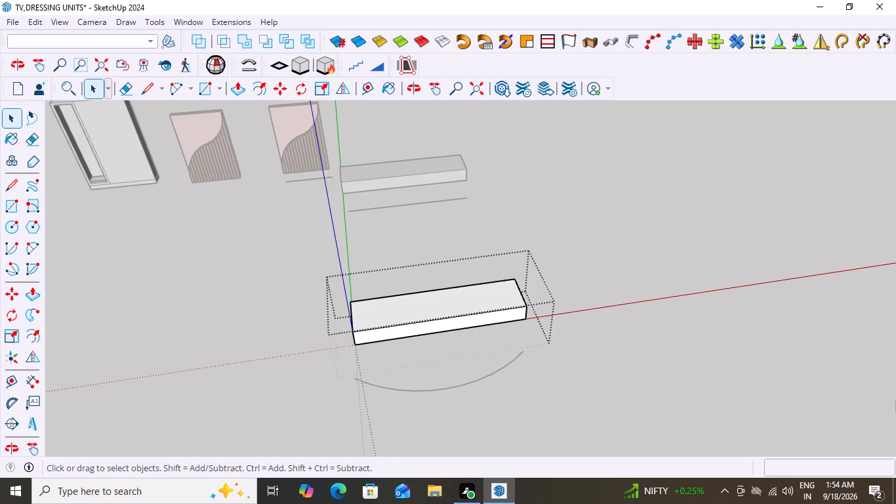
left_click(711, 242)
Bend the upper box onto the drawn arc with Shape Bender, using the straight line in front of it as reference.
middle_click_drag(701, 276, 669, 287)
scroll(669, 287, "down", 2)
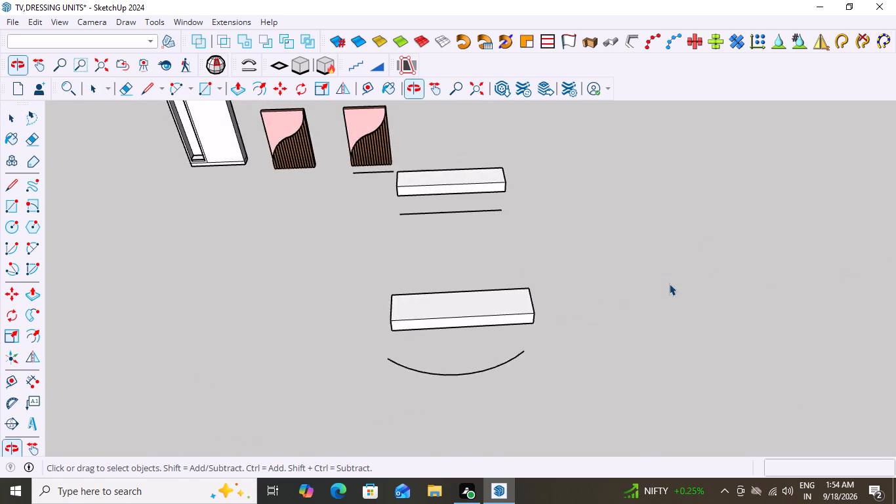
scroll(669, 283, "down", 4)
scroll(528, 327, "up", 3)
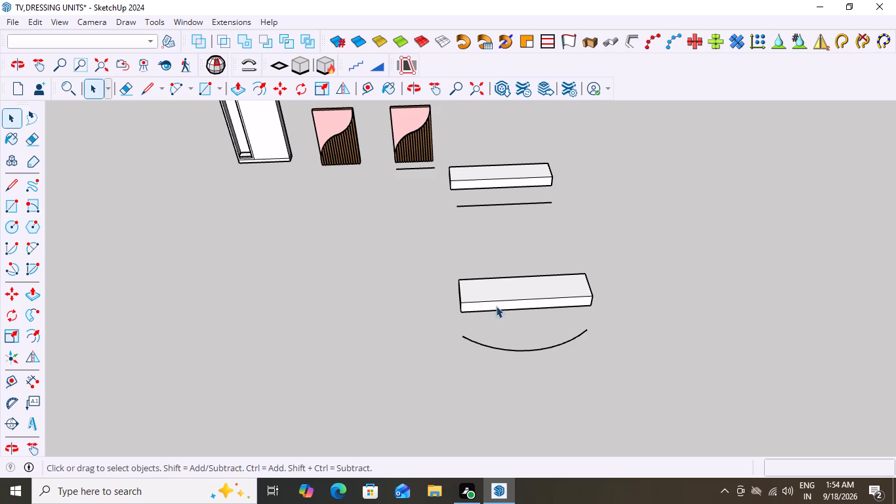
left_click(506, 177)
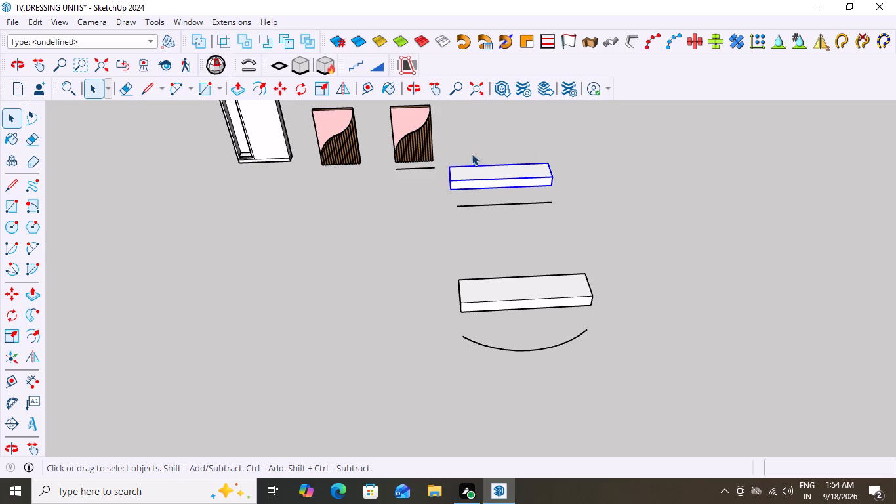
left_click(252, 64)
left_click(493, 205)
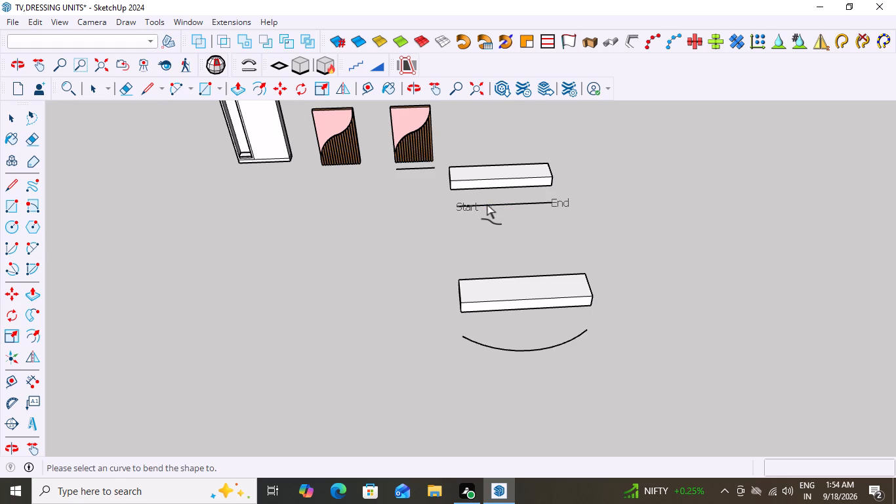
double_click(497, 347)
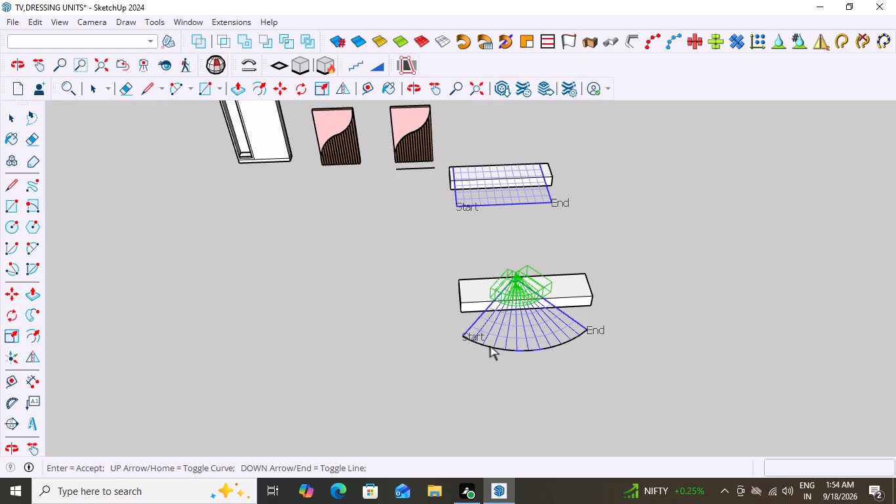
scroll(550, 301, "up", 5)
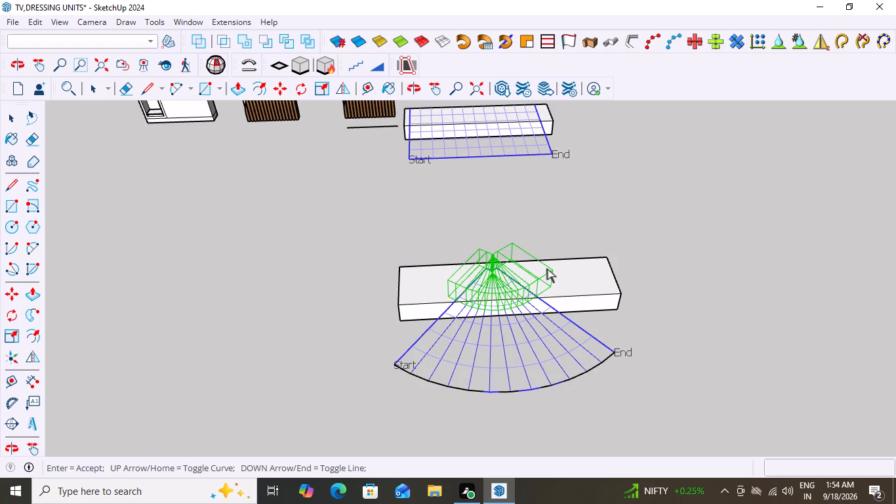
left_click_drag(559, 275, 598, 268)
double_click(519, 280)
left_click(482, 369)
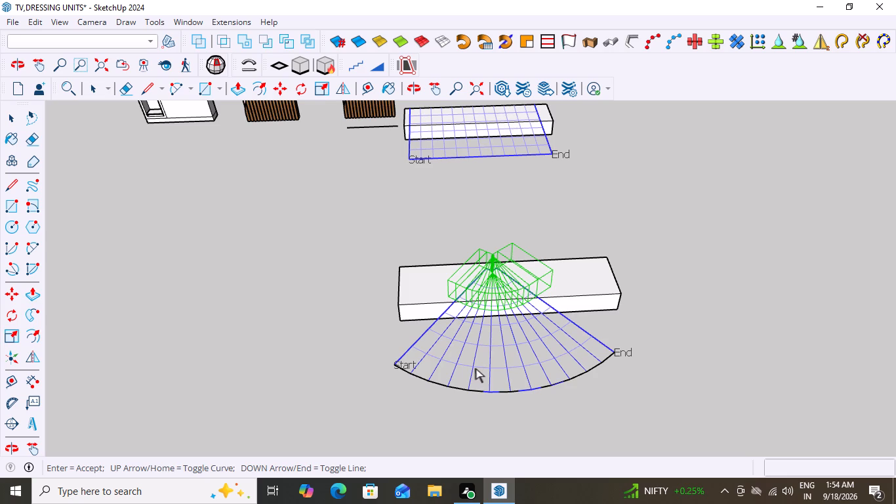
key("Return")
Examine the bent shape where it overlaps the lower box from several angles.
middle_click_drag(471, 354, 553, 429)
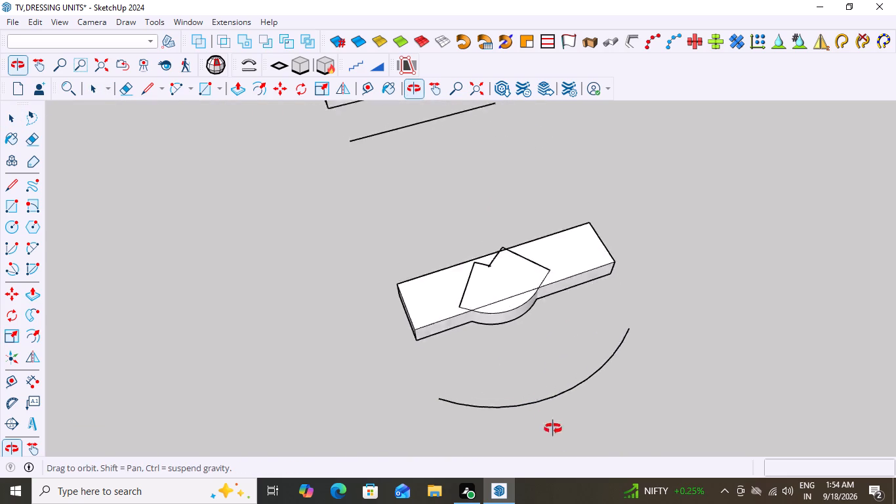
middle_click_drag(553, 429, 325, 310)
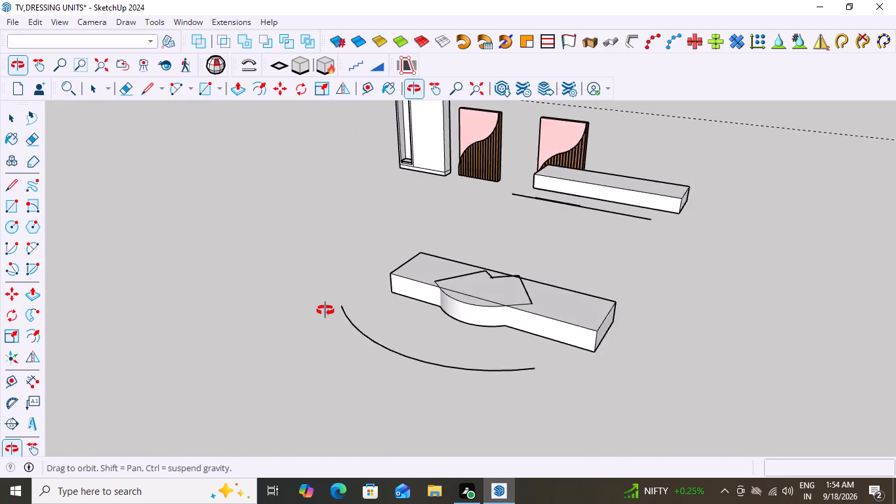
middle_click_drag(325, 310, 469, 367)
scroll(512, 308, "up", 5)
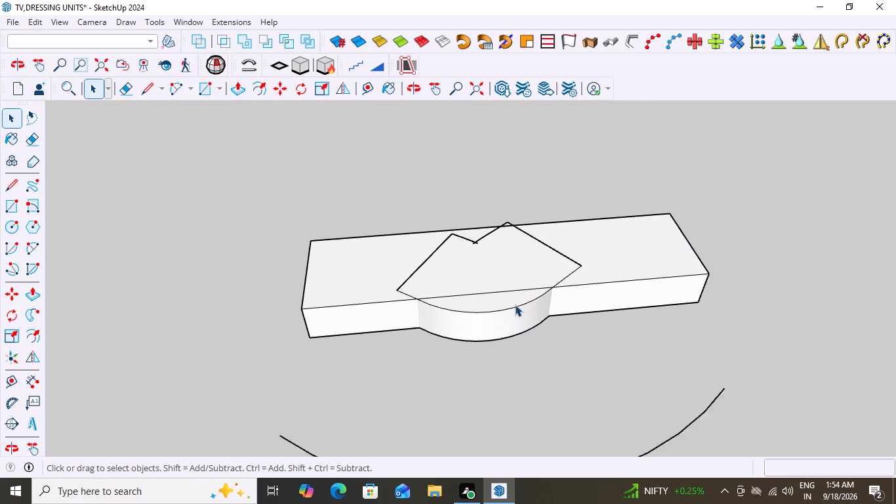
scroll(515, 304, "up", 2)
scroll(515, 304, "down", 4)
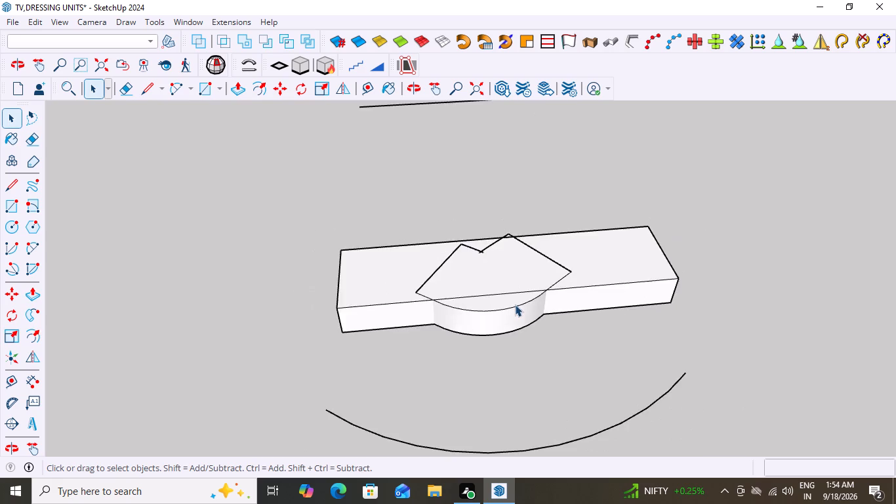
scroll(515, 304, "down", 3)
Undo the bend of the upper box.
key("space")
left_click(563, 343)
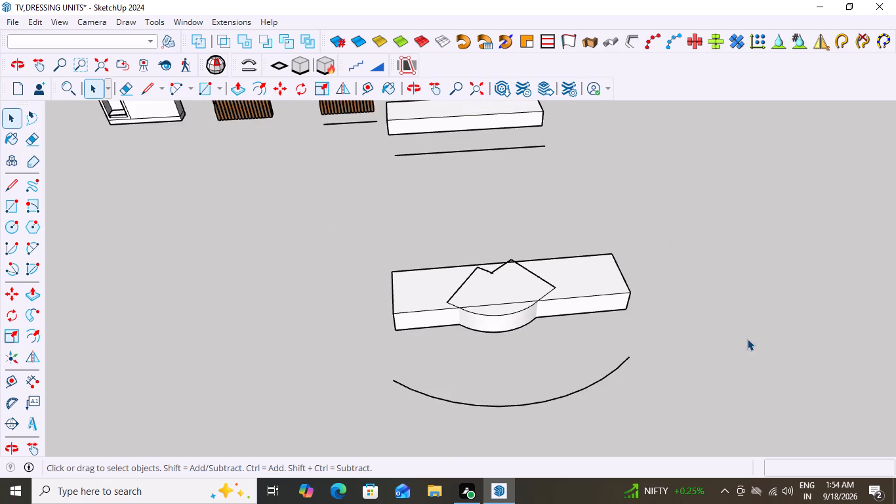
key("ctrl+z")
Bend the lower box onto the drawn arc with Shape Bender, using the upper box's straight line as reference.
scroll(609, 360, "down", 8)
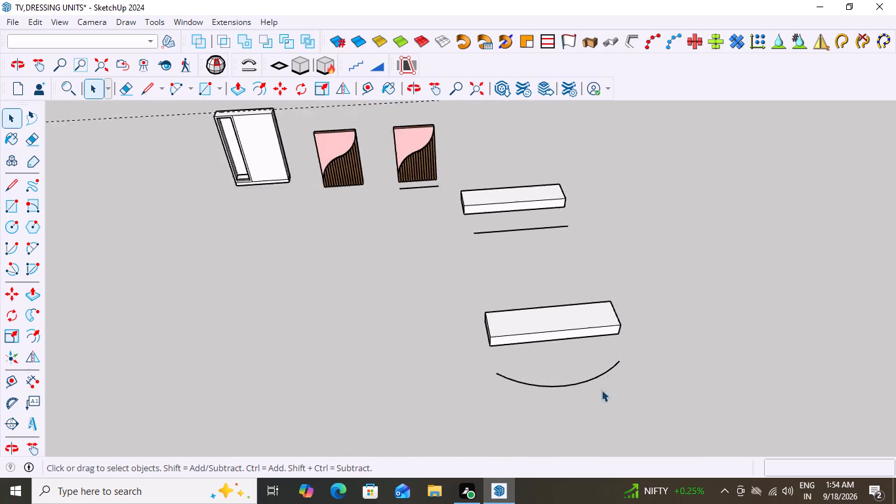
scroll(601, 390, "down", 1)
scroll(652, 364, "up", 3)
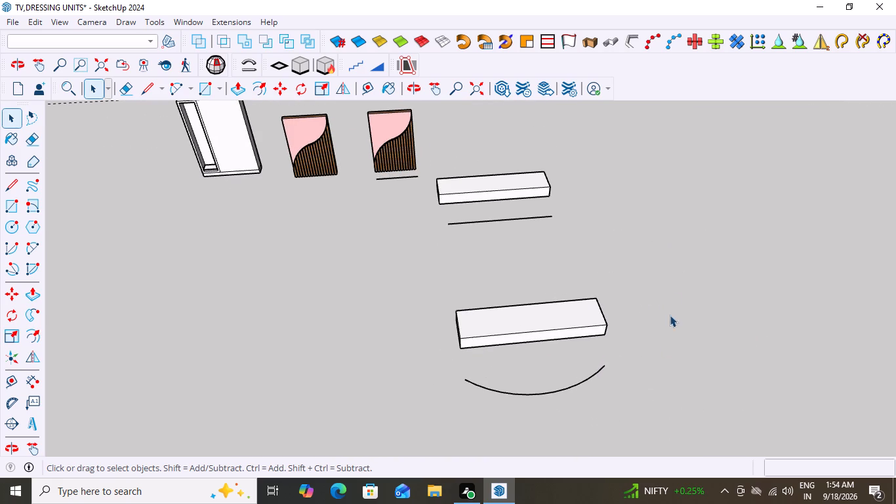
left_click(523, 331)
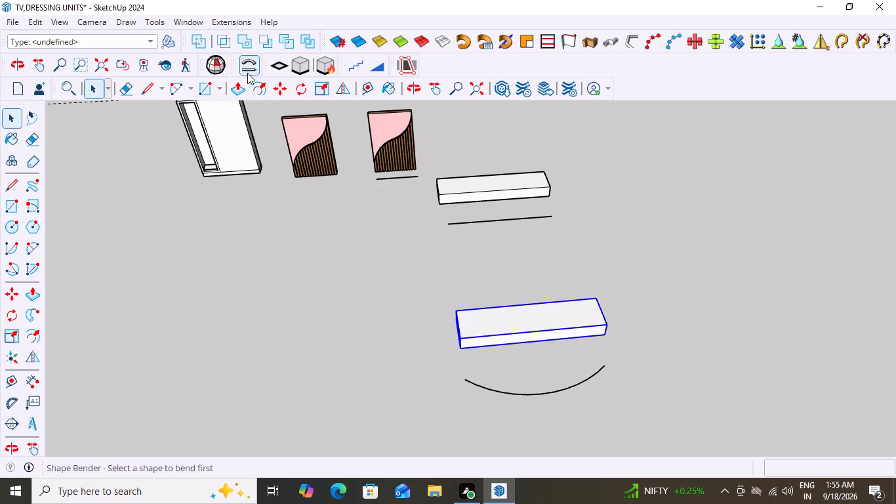
left_click(255, 68)
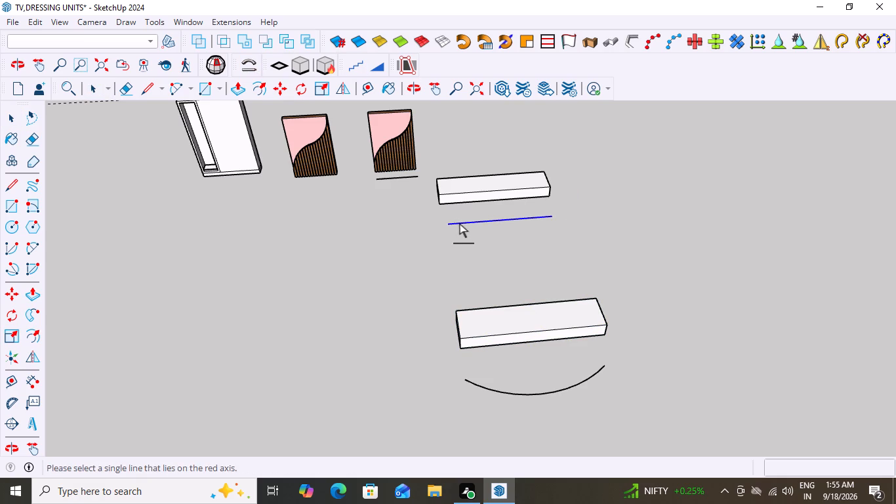
left_click(466, 224)
left_click(478, 385)
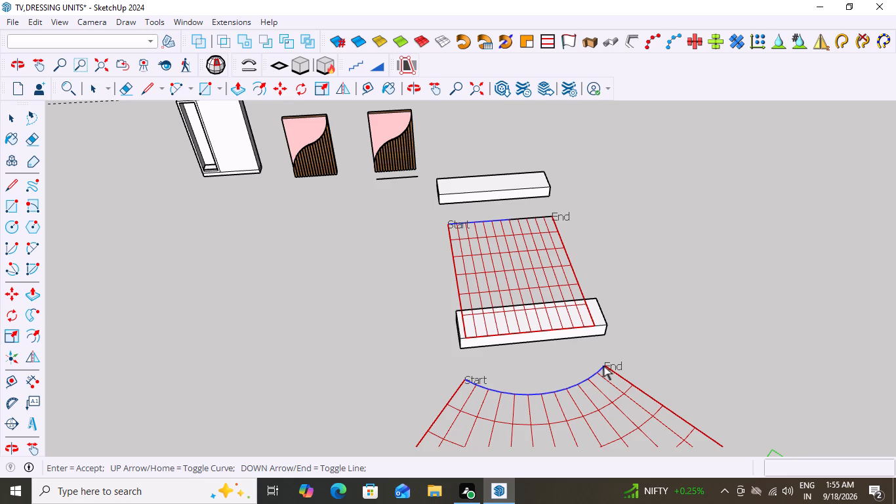
double_click(610, 367)
left_click(472, 381)
left_click_drag(472, 380, 634, 374)
scroll(636, 369, "down", 11)
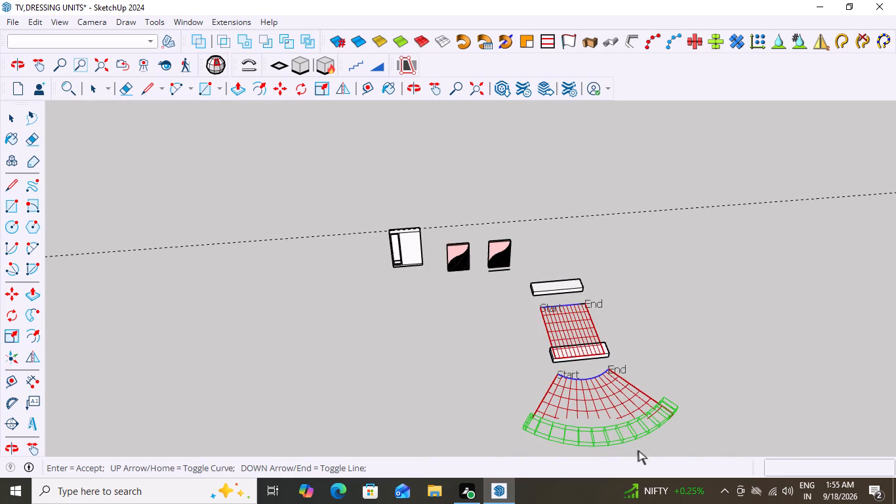
scroll(643, 440, "up", 3)
middle_click(643, 440)
key("Return")
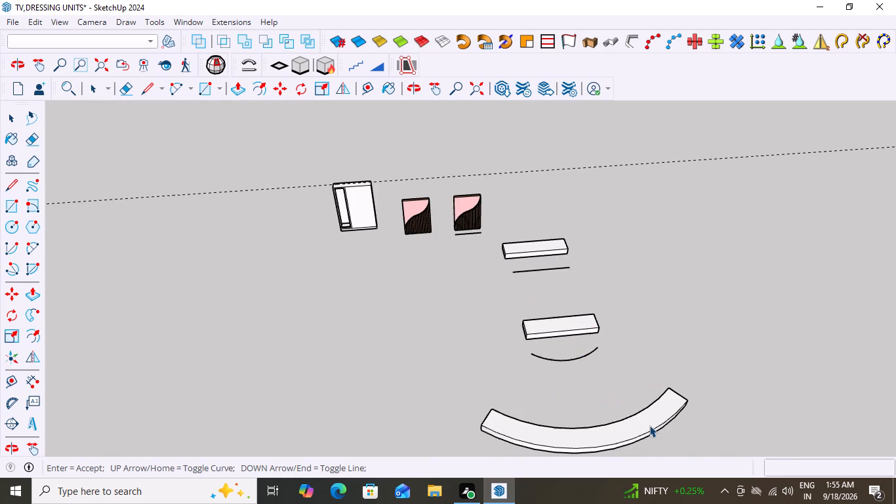
Examine the curved box and its position relative to the straight boxes and the arc.
middle_click_drag(566, 379, 608, 355)
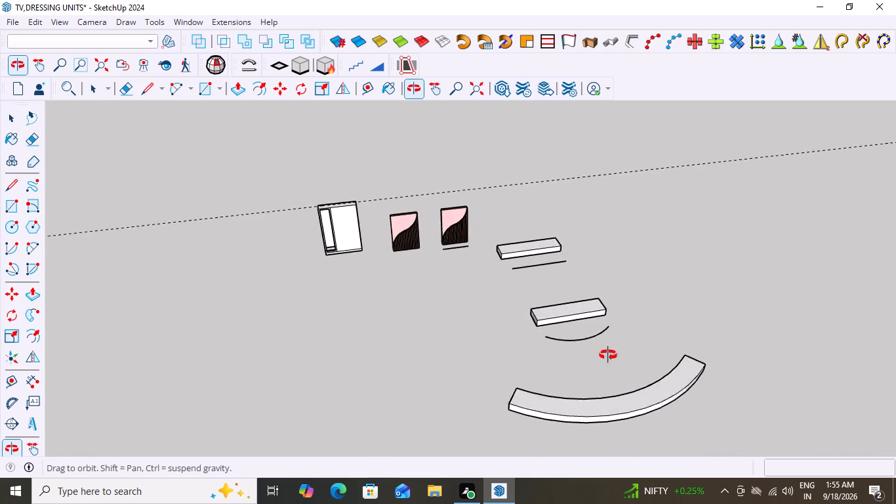
middle_click_drag(608, 355, 651, 364)
scroll(682, 391, "up", 3)
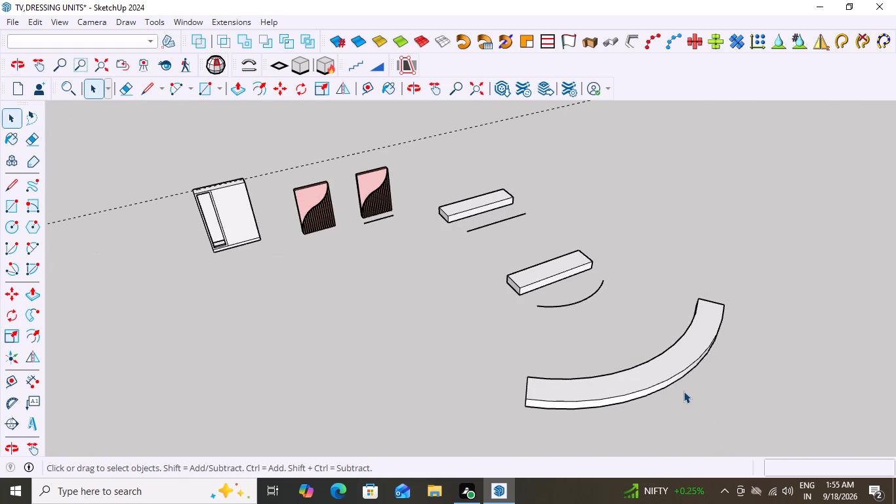
middle_click_drag(680, 393, 536, 380)
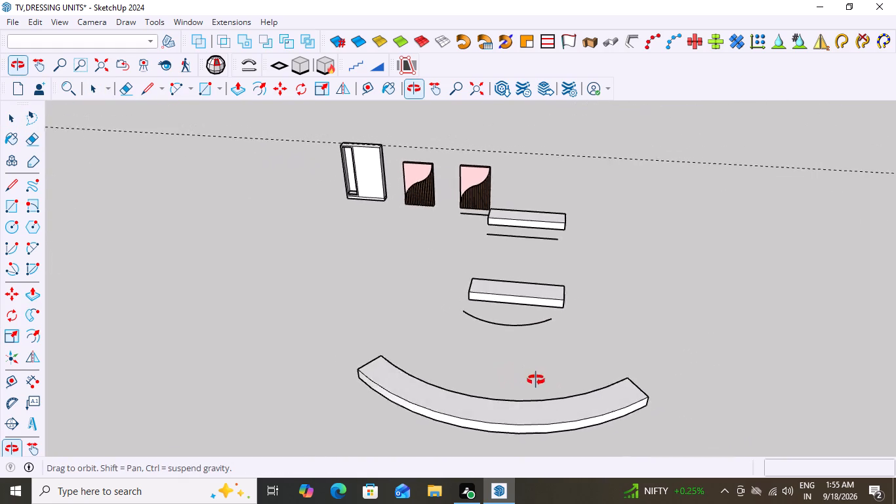
middle_click_drag(536, 380, 544, 384)
scroll(544, 371, "down", 11)
middle_click_drag(558, 382, 599, 463)
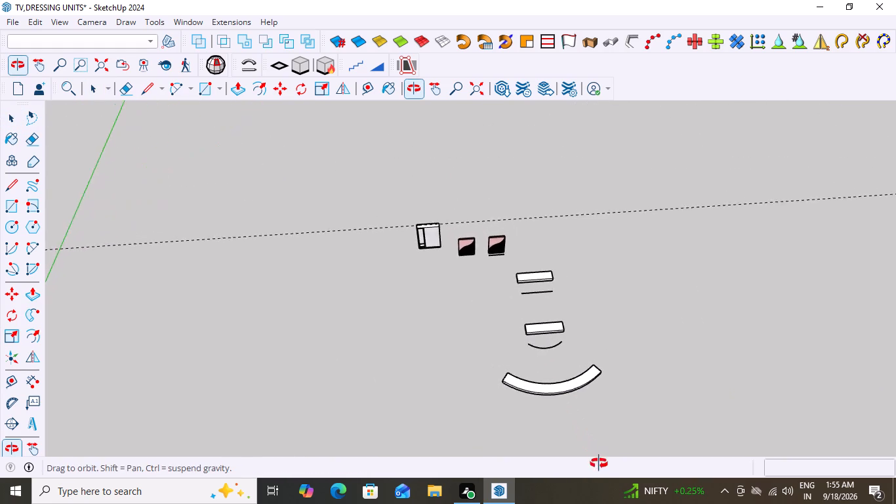
middle_click_drag(599, 463, 601, 465)
scroll(556, 364, "up", 7)
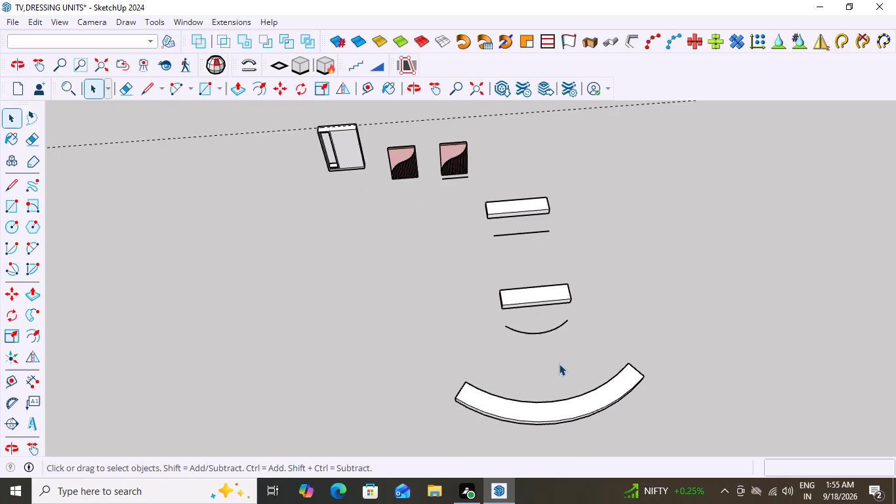
scroll(521, 305, "up", 2)
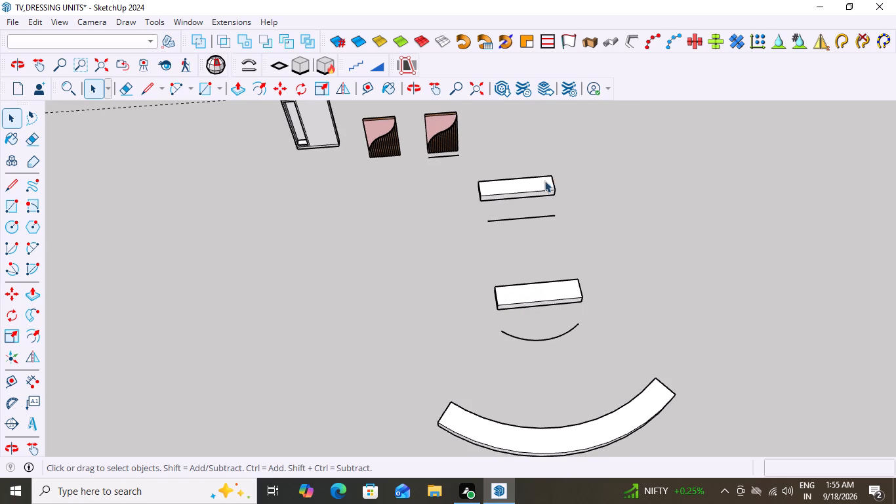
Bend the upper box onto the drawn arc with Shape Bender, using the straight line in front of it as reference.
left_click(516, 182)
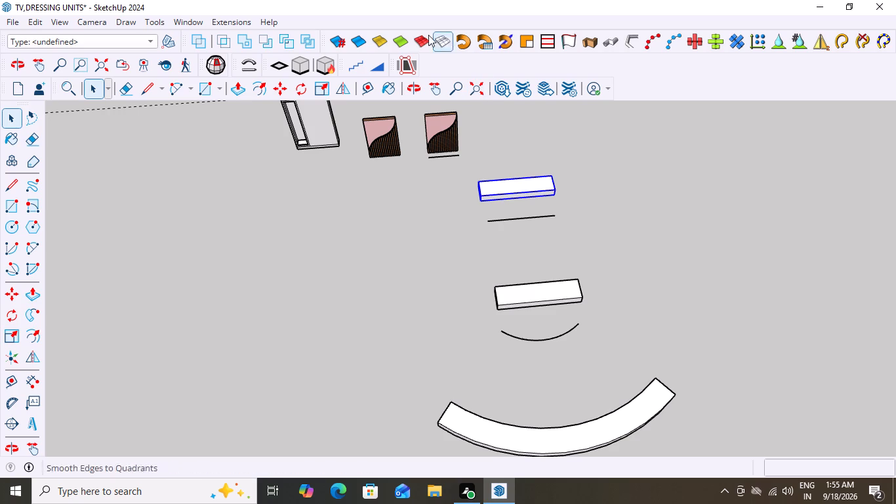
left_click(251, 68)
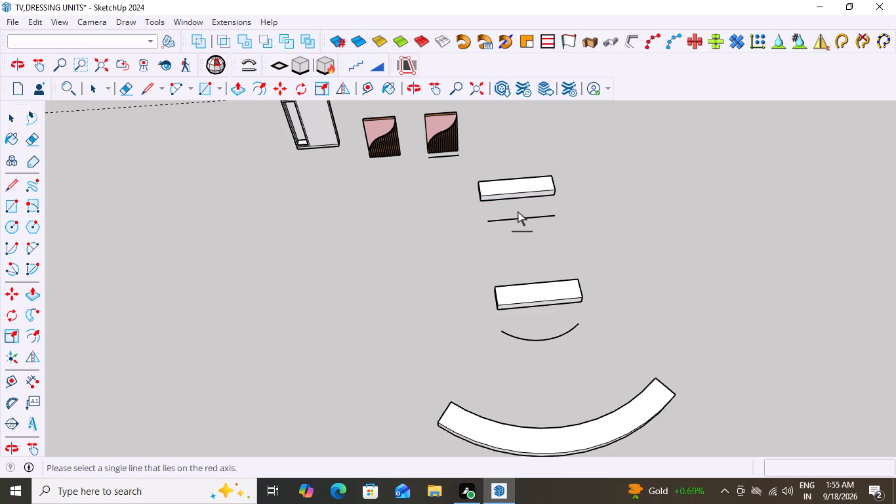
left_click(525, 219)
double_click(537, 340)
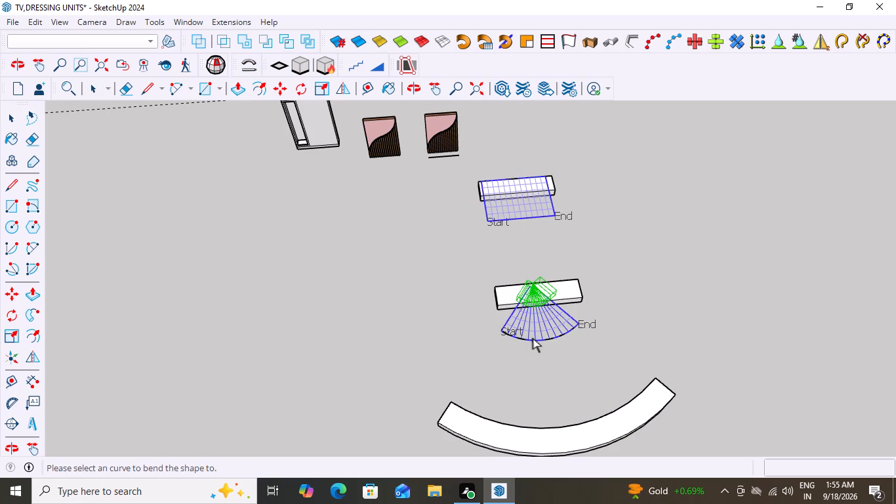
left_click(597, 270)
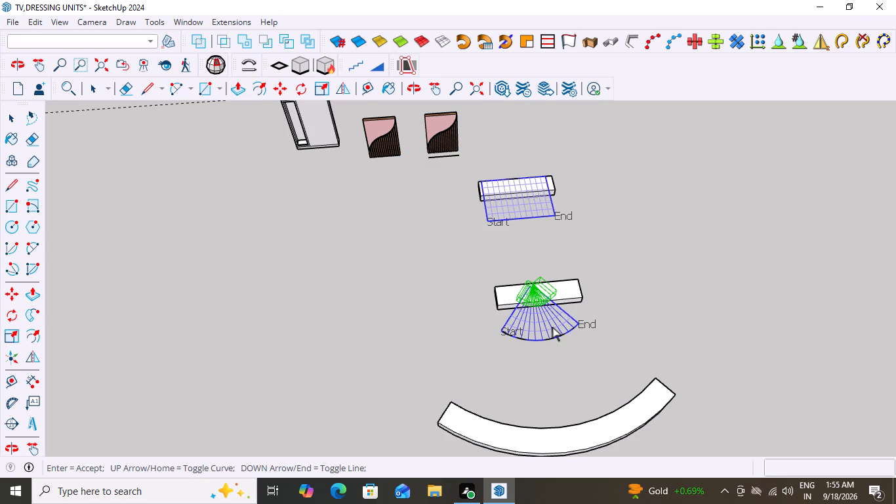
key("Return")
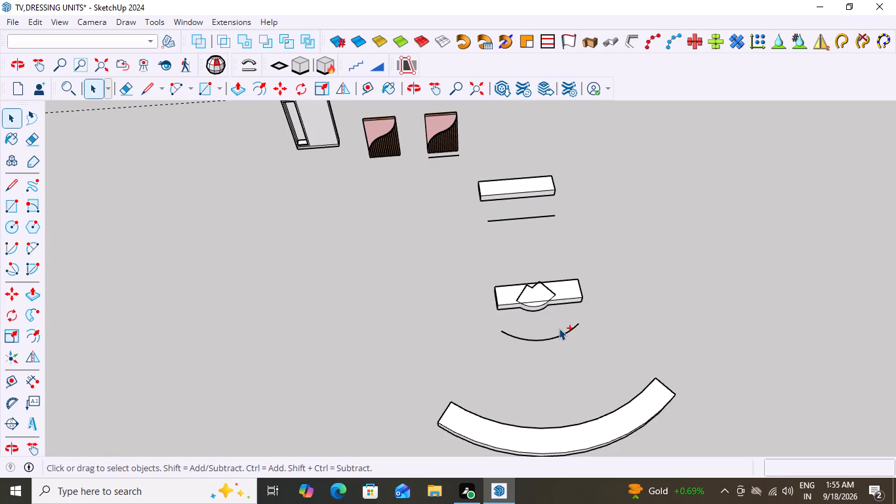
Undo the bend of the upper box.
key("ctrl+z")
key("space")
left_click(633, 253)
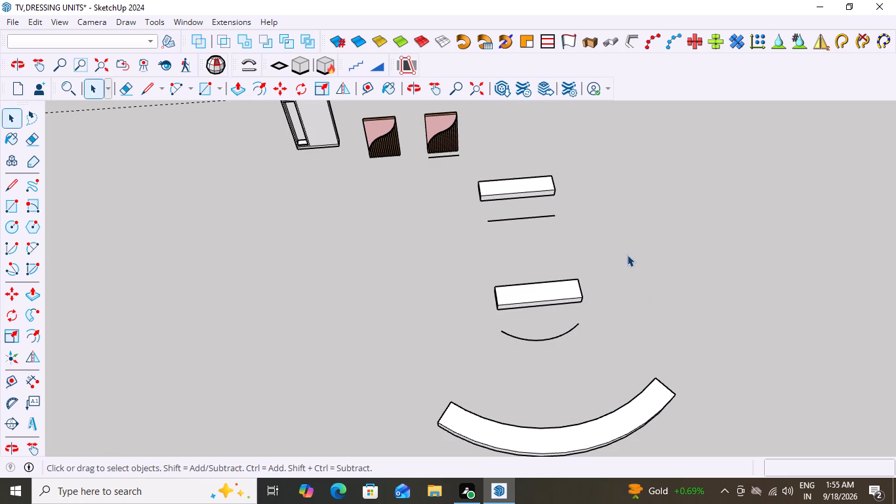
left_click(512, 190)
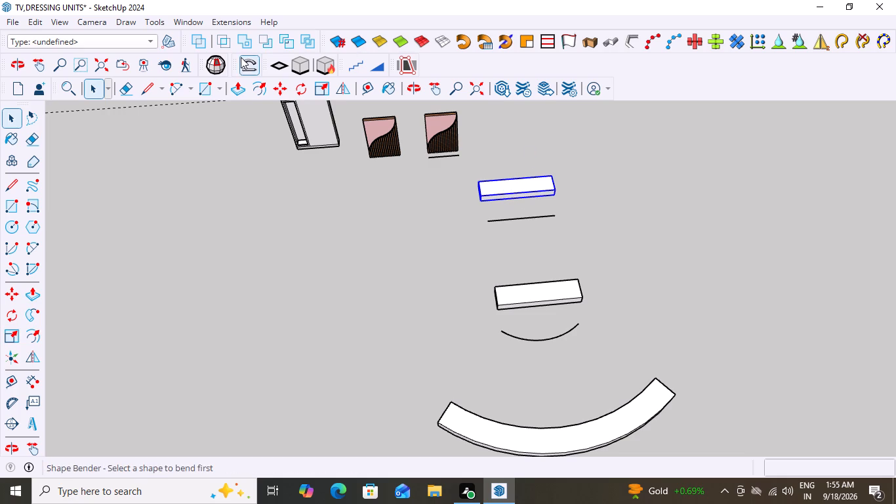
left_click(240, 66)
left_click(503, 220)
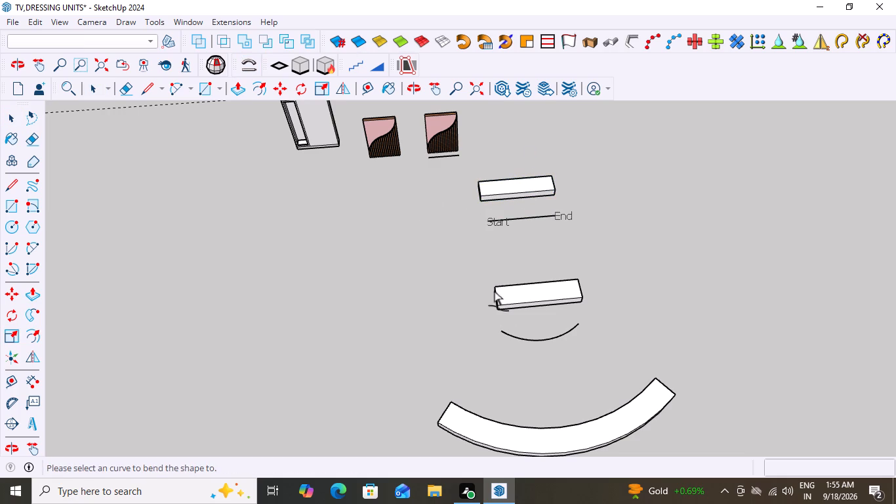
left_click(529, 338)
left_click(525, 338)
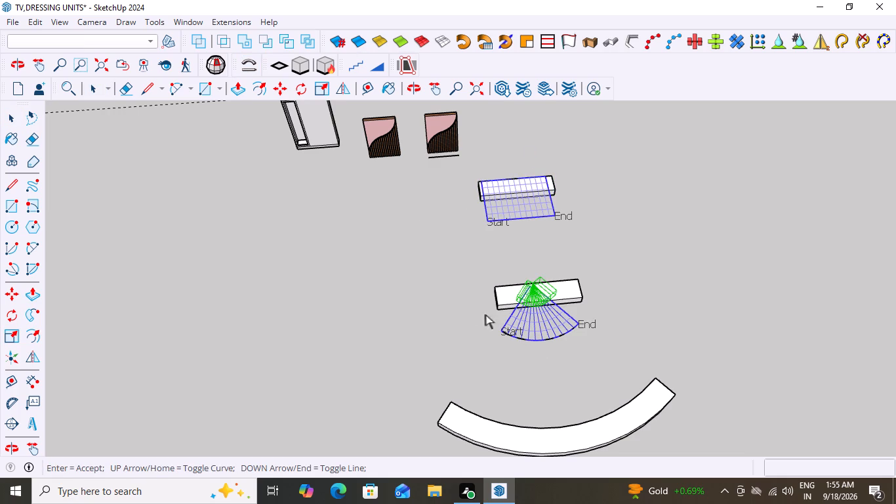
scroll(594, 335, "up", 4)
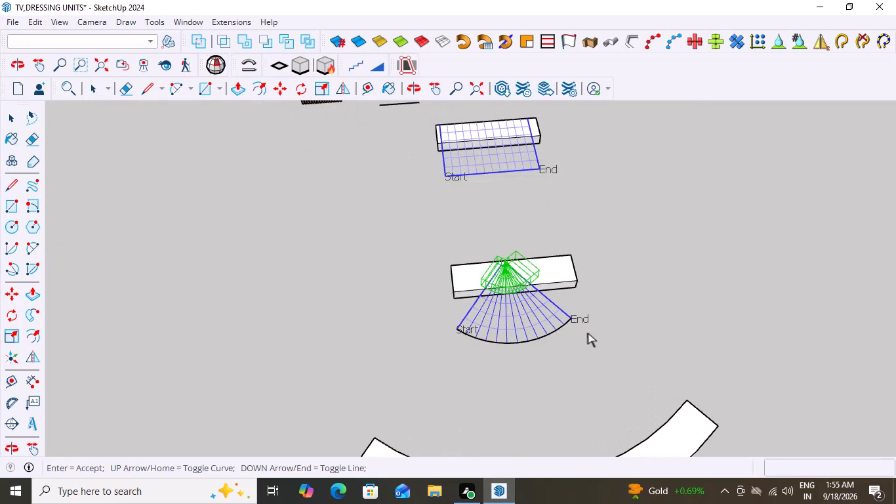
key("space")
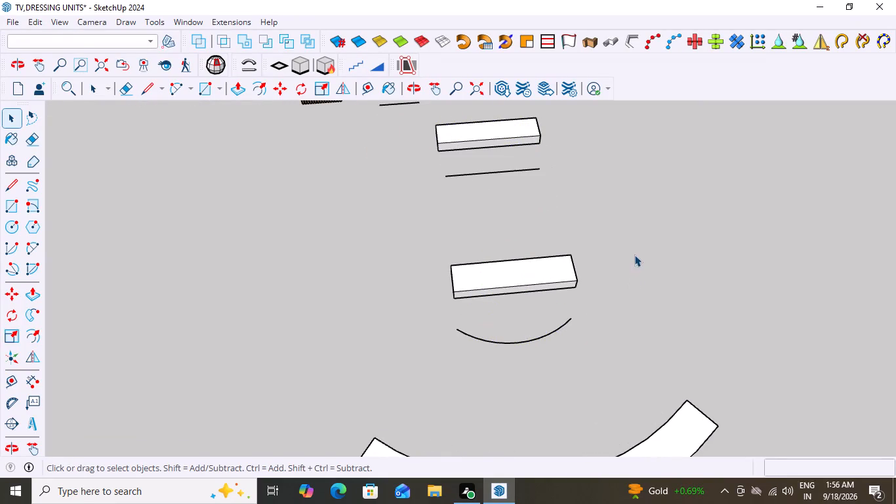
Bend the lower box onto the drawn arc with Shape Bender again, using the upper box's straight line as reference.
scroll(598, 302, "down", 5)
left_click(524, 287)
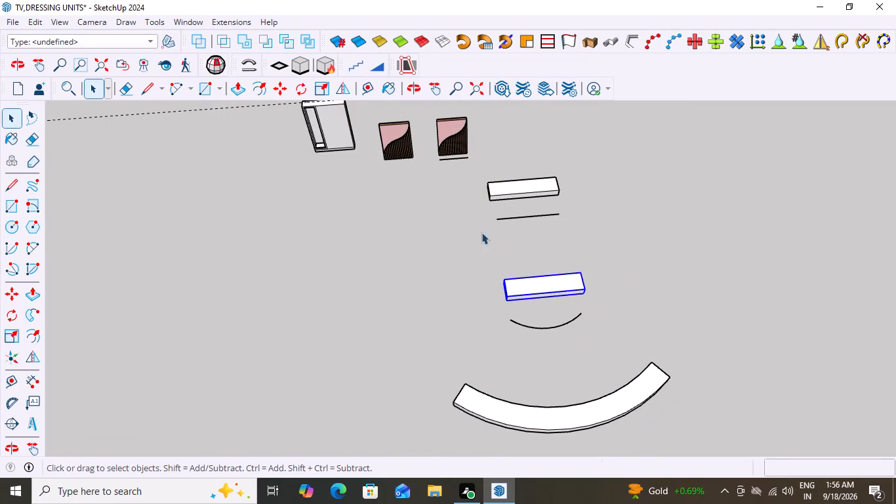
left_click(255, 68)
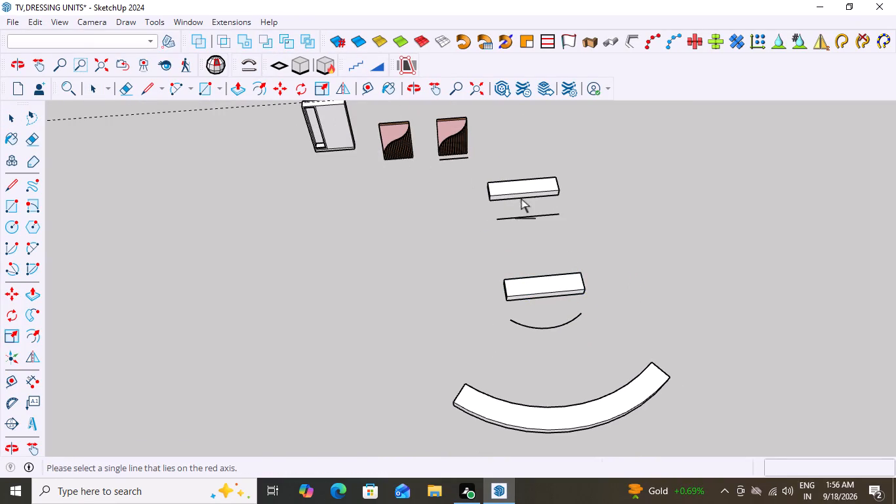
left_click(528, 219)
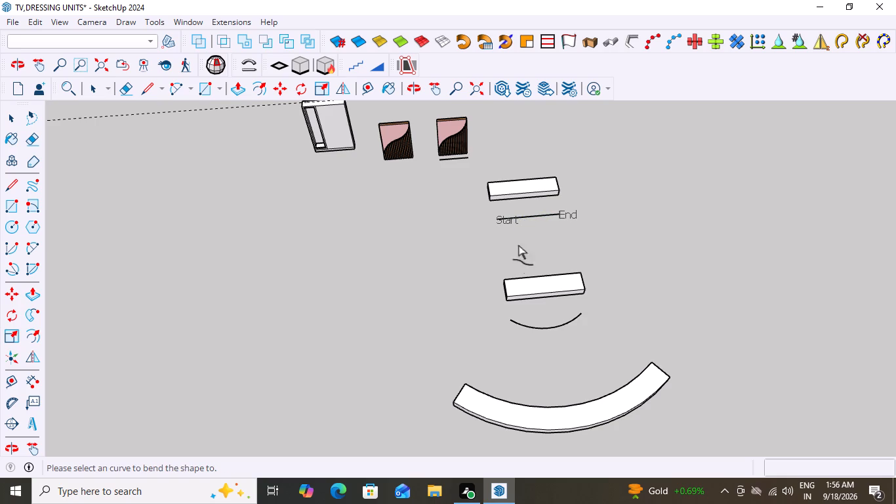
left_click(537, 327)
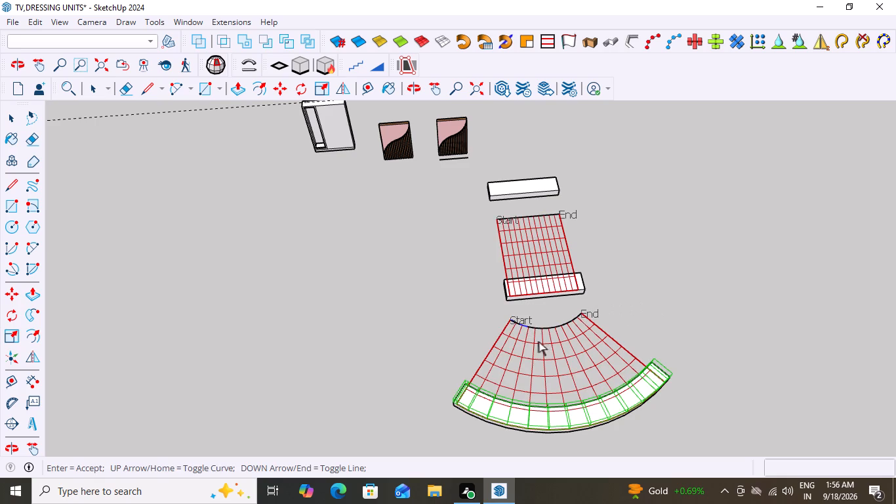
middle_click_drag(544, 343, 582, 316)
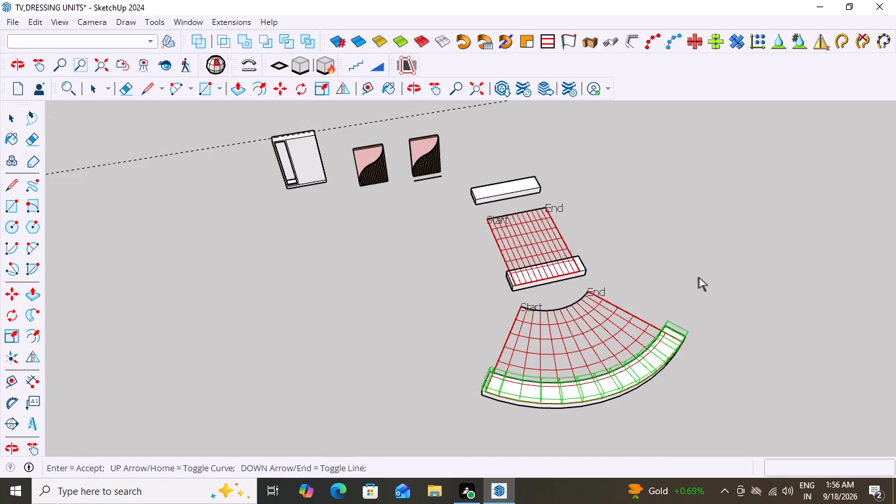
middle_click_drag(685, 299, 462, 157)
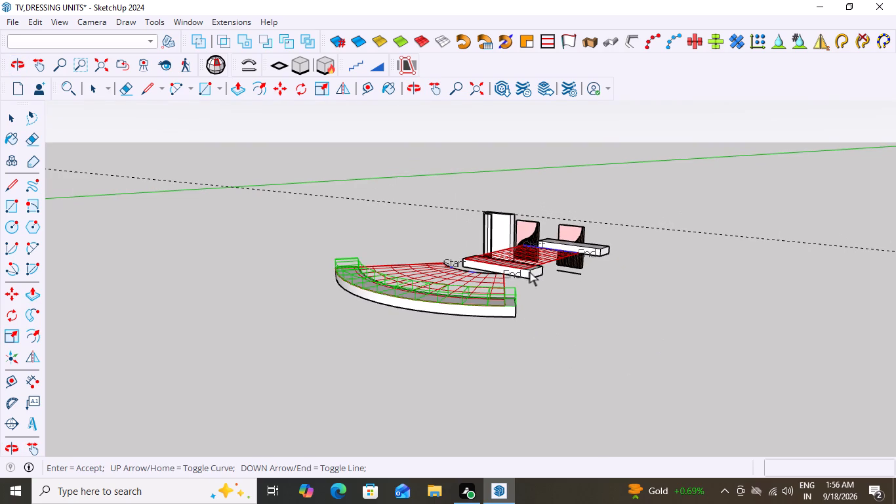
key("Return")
Delete the curved boxes, both straight boxes, and their straight reference line and arc.
middle_click_drag(459, 318, 601, 397)
left_click(573, 370)
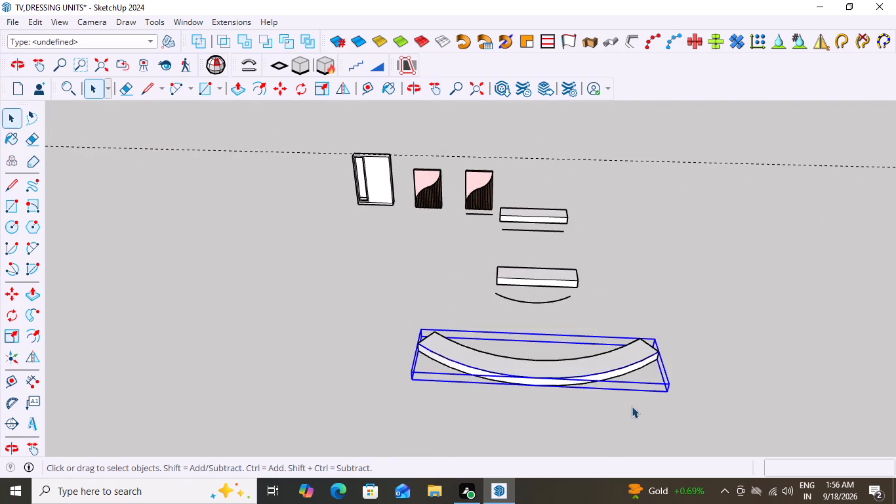
middle_click_drag(632, 406, 671, 428)
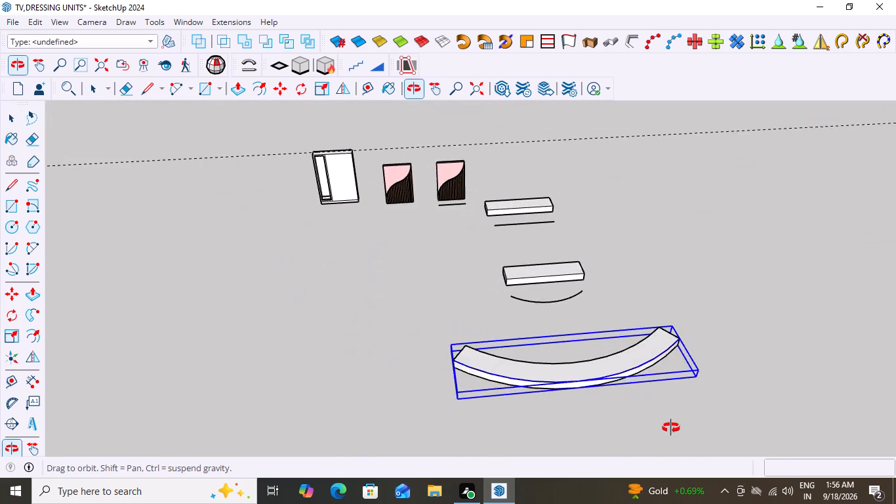
middle_click_drag(671, 428, 670, 427)
scroll(580, 388, "down", 14)
scroll(621, 391, "up", 5)
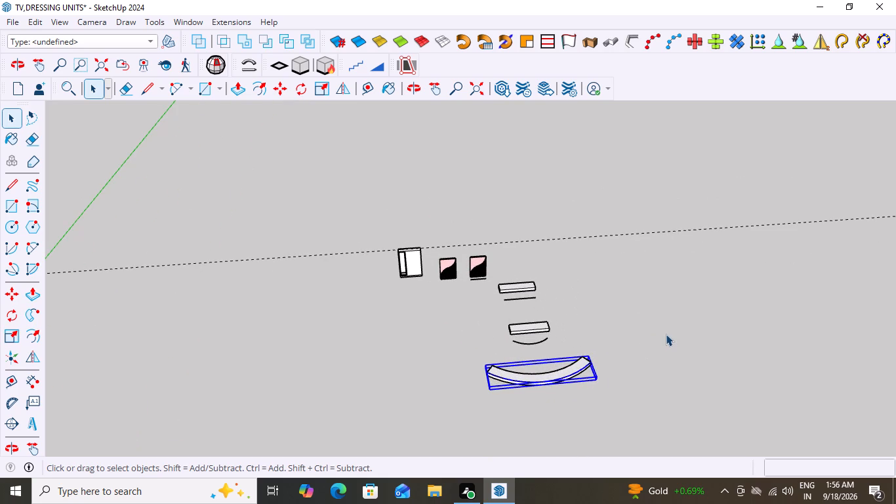
key("Escape")
key("Delete")
key("End")
left_click_drag(611, 254, 531, 391)
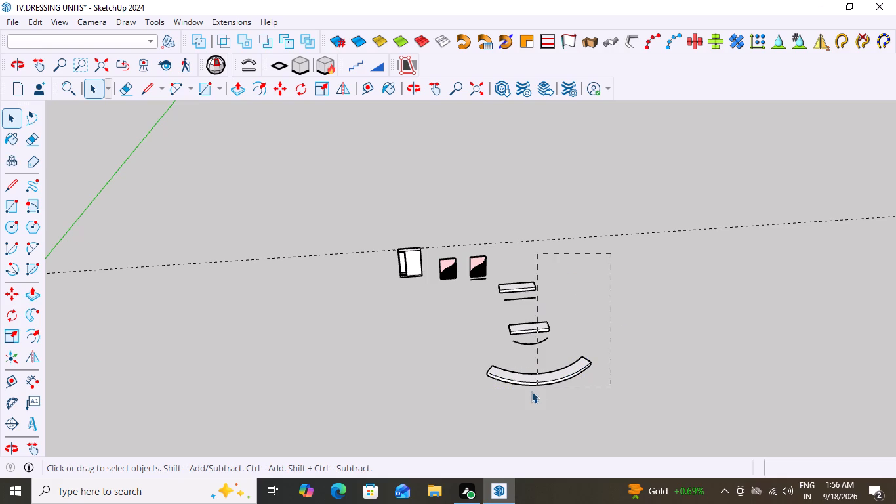
left_click_drag(531, 391, 531, 391)
key("Delete")
Draw a two-point arc about 2' 1" long with a 6" bulge in front of the straight line by the second fluted panel.
scroll(487, 254, "up", 19)
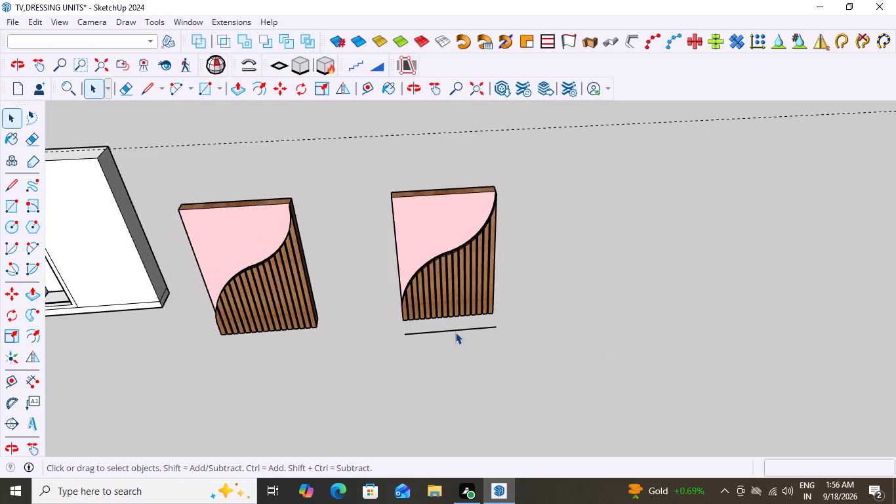
scroll(460, 337, "down", 13)
scroll(455, 387, "up", 4)
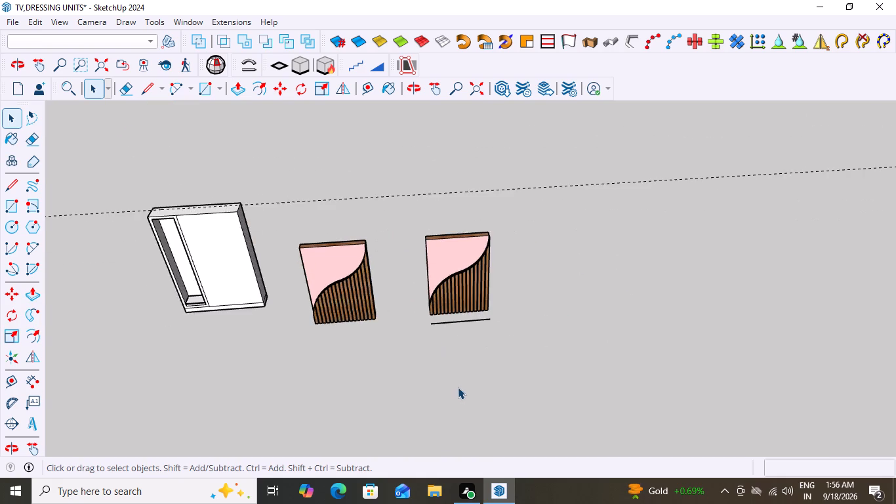
scroll(458, 387, "up", 3)
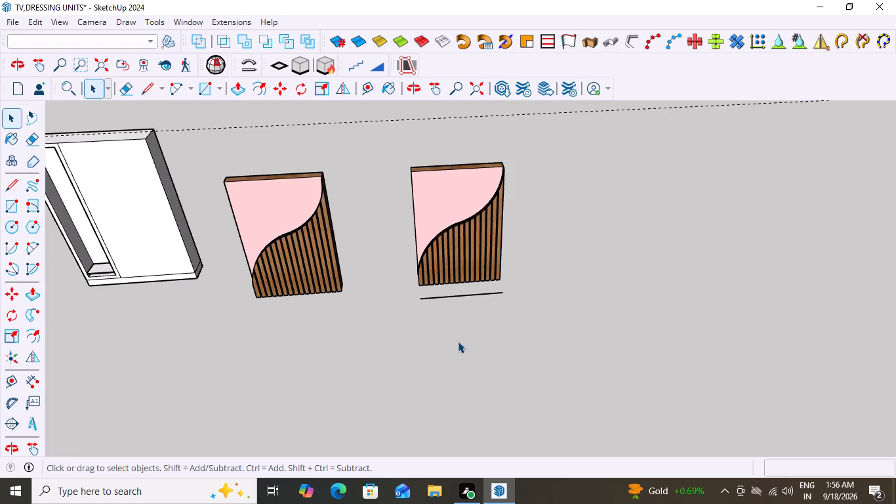
key("a")
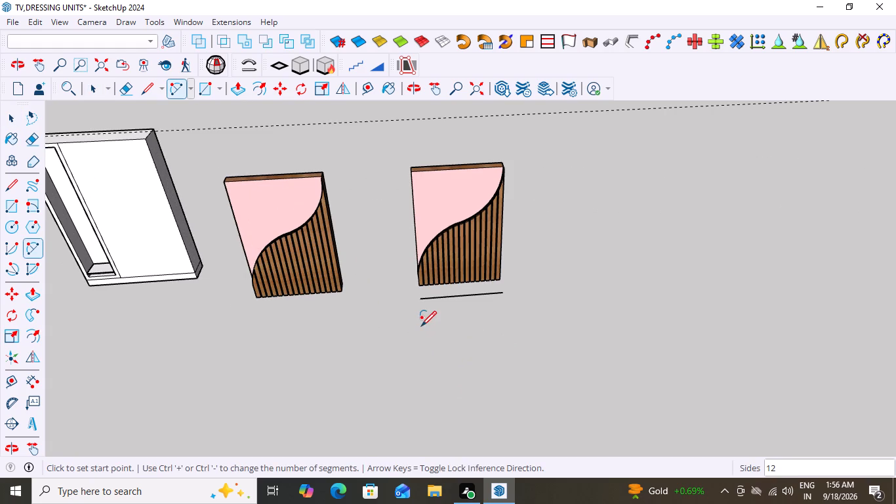
left_click(422, 325)
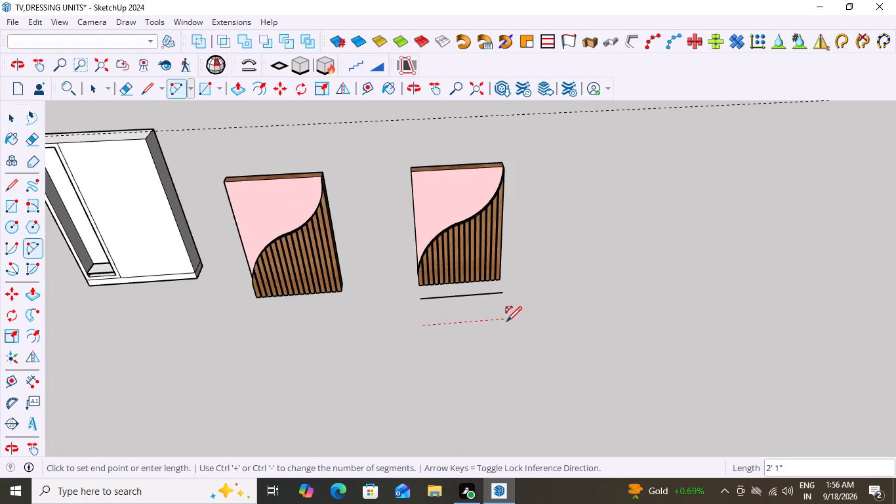
left_click(506, 322)
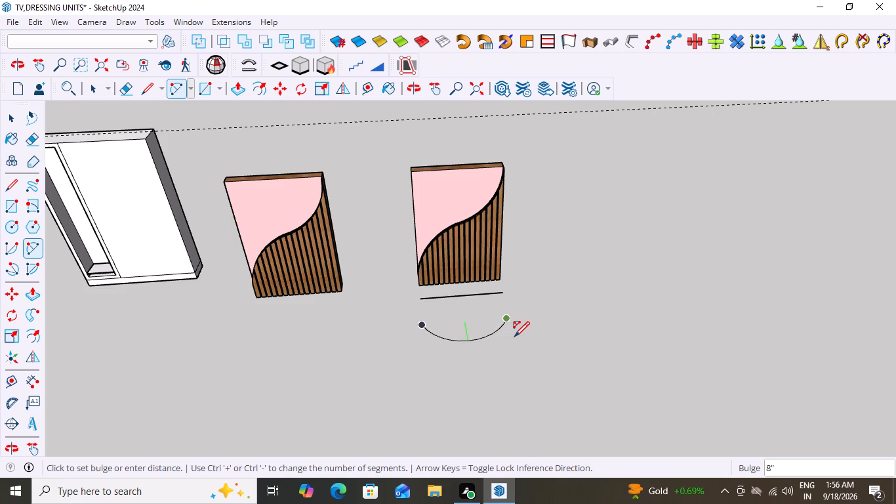
left_click(574, 326)
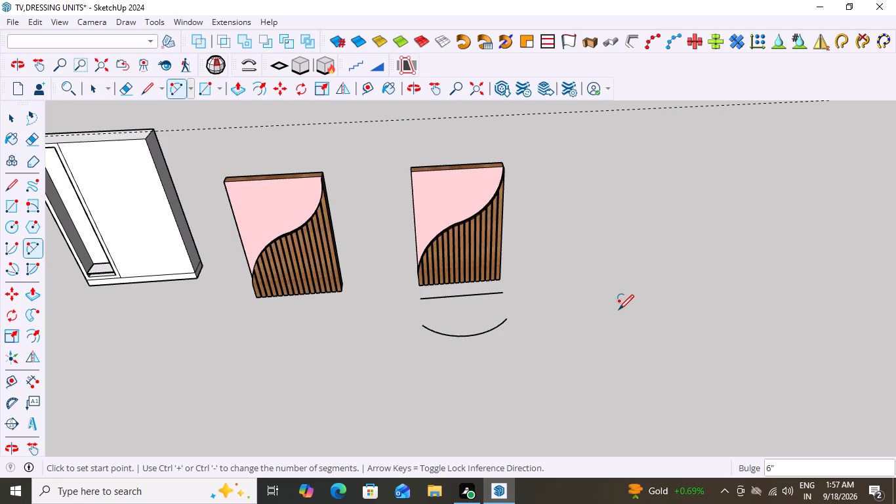
key("space")
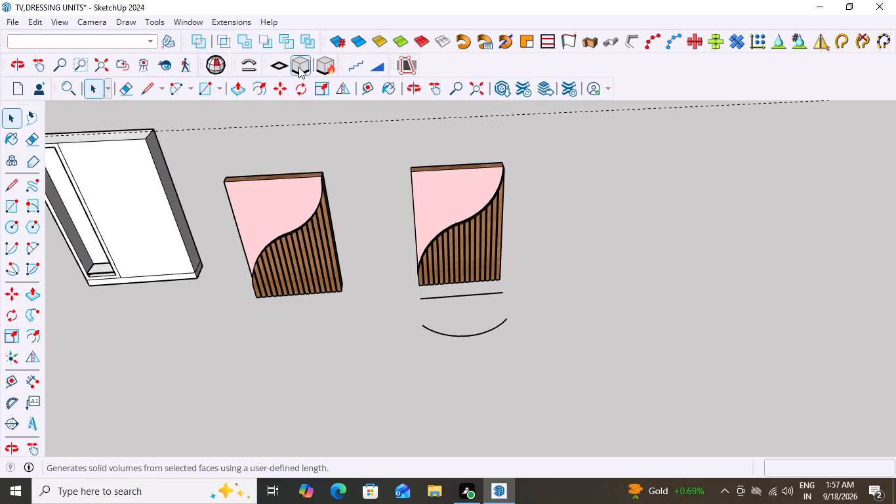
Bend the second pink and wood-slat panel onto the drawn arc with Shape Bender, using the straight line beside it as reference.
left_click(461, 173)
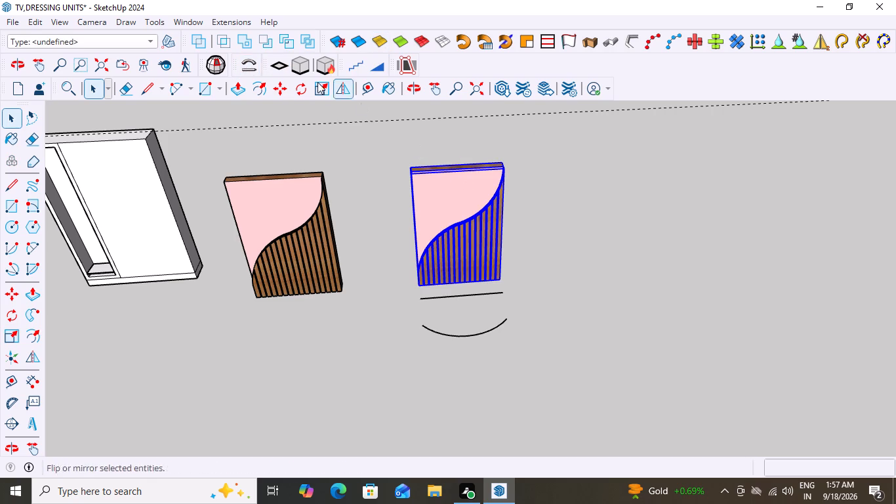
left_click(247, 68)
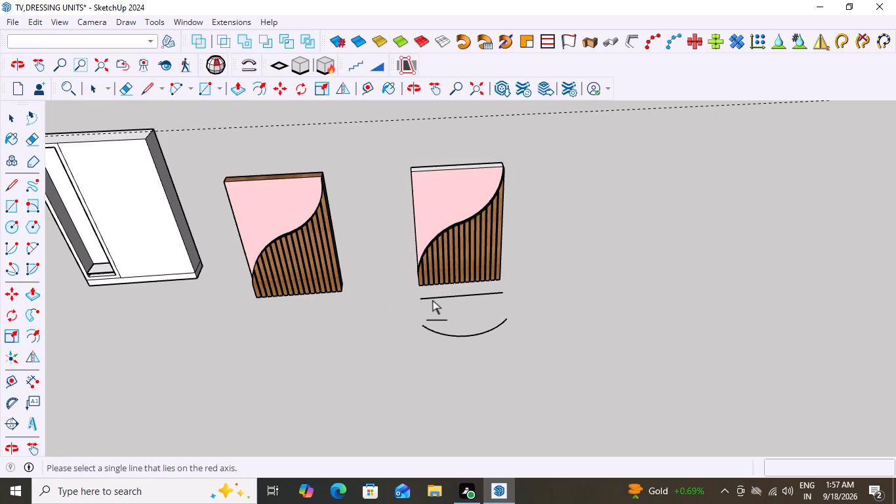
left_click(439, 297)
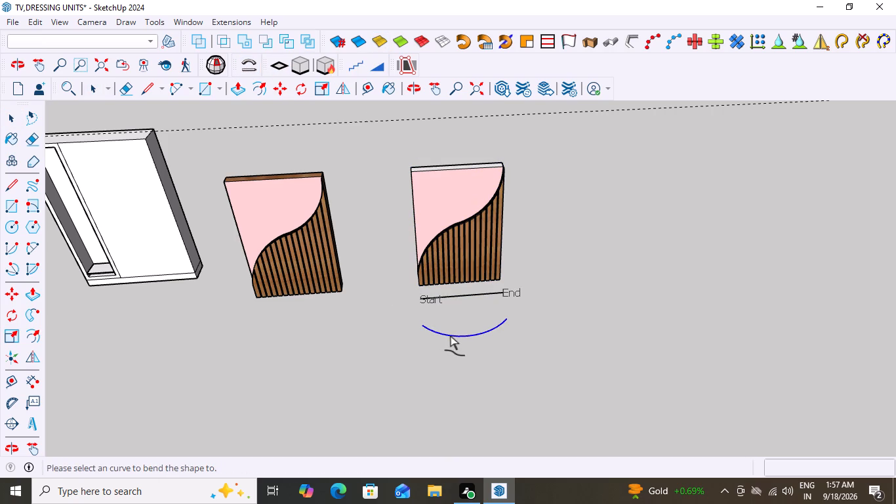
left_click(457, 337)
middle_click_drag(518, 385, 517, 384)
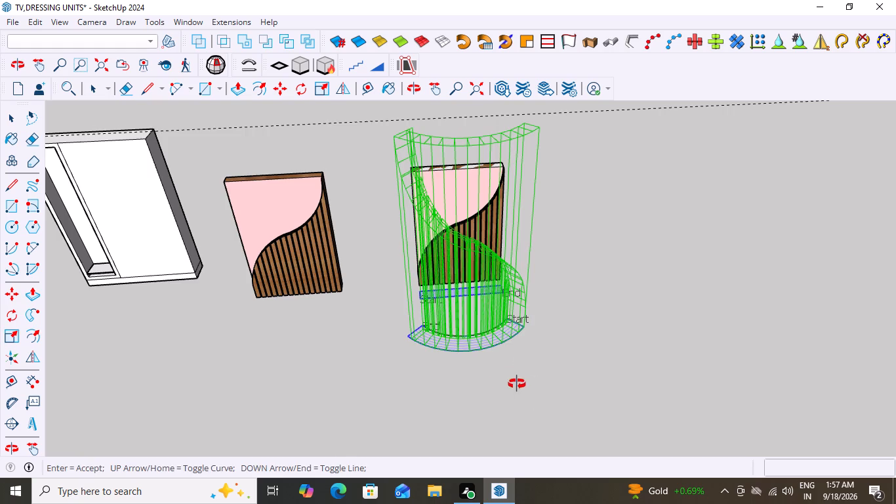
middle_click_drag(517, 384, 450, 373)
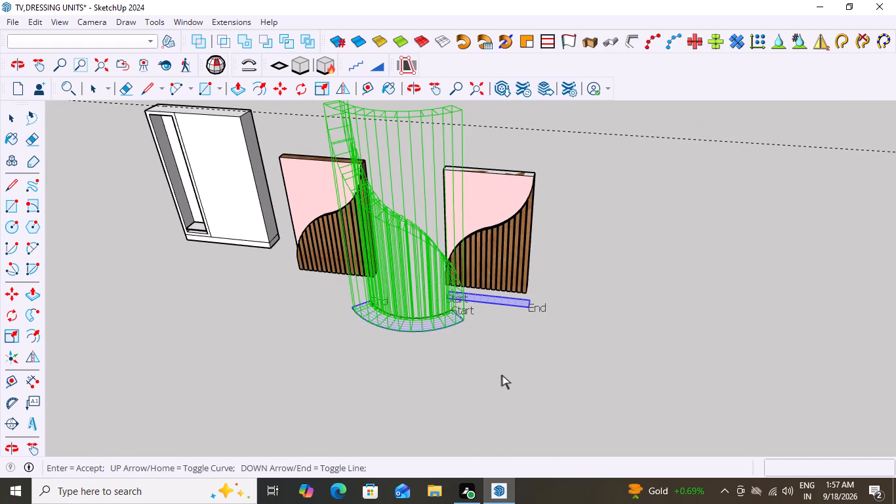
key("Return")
Examine the front, back and side faces of the curved panel against the two flat panels.
middle_click_drag(506, 364, 632, 339)
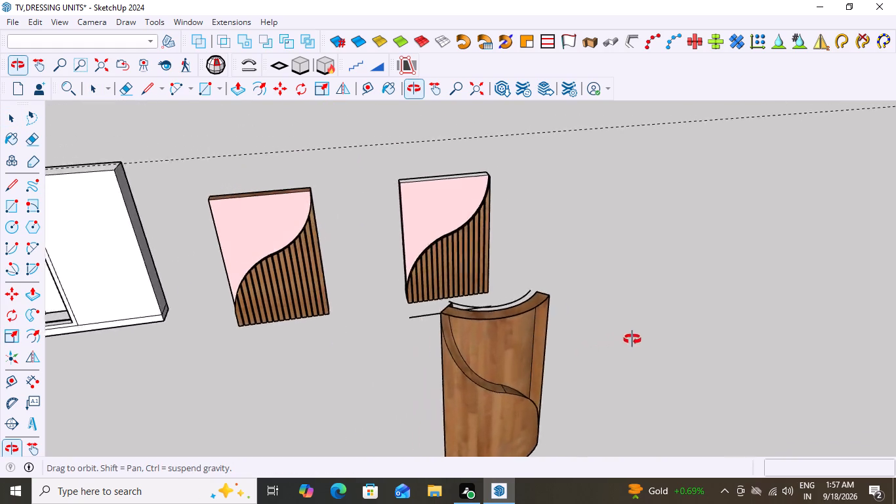
middle_click_drag(632, 339, 696, 318)
scroll(687, 335, "down", 8)
middle_click_drag(584, 394, 834, 375)
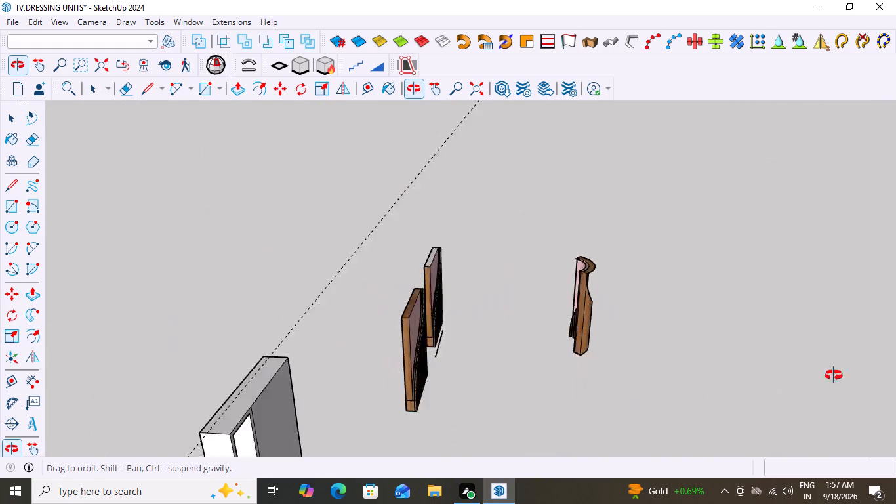
middle_click_drag(834, 375, 460, 348)
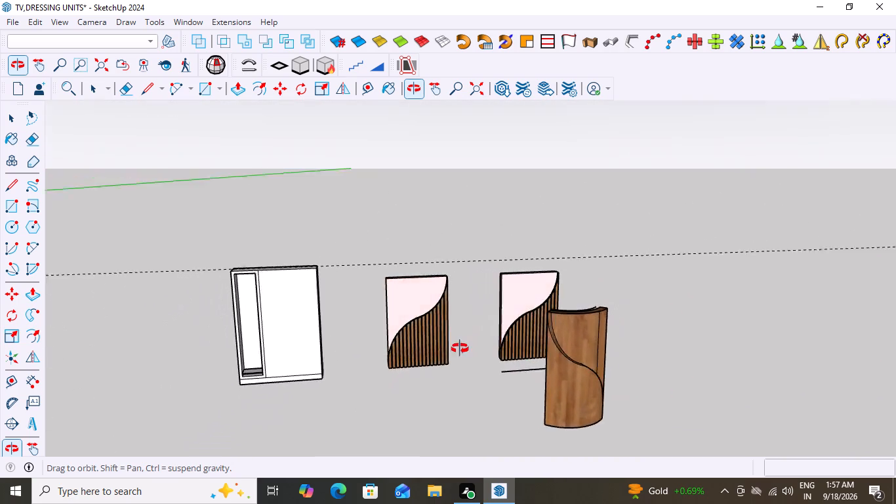
middle_click_drag(460, 348, 459, 348)
scroll(572, 417, "up", 4)
middle_click_drag(509, 385, 638, 459)
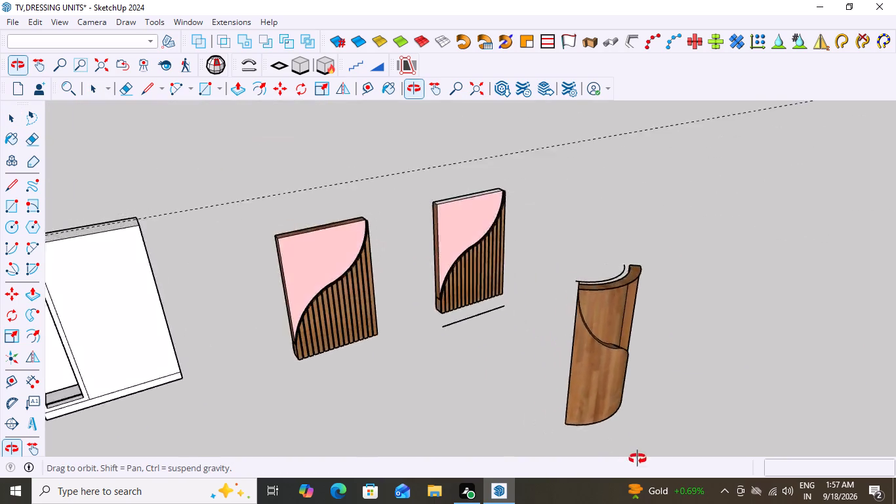
middle_click_drag(638, 459, 890, 382)
middle_click_drag(510, 354, 670, 439)
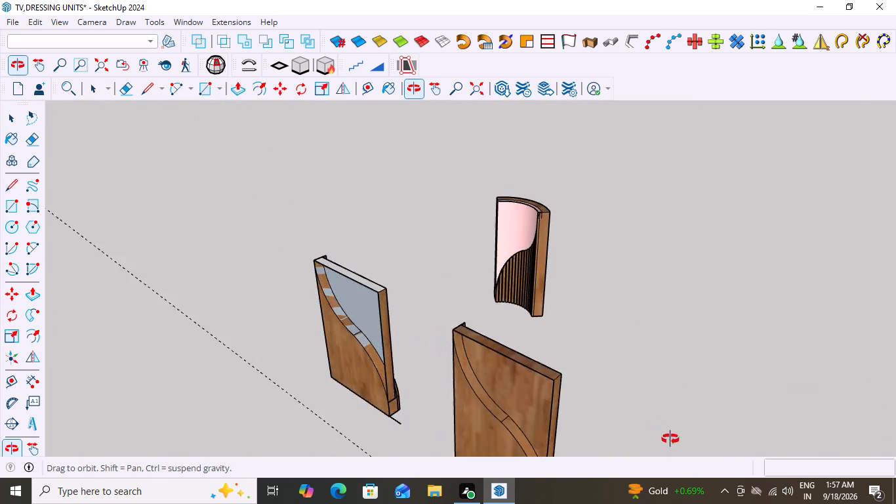
middle_click_drag(670, 439, 753, 438)
scroll(500, 215, "up", 4)
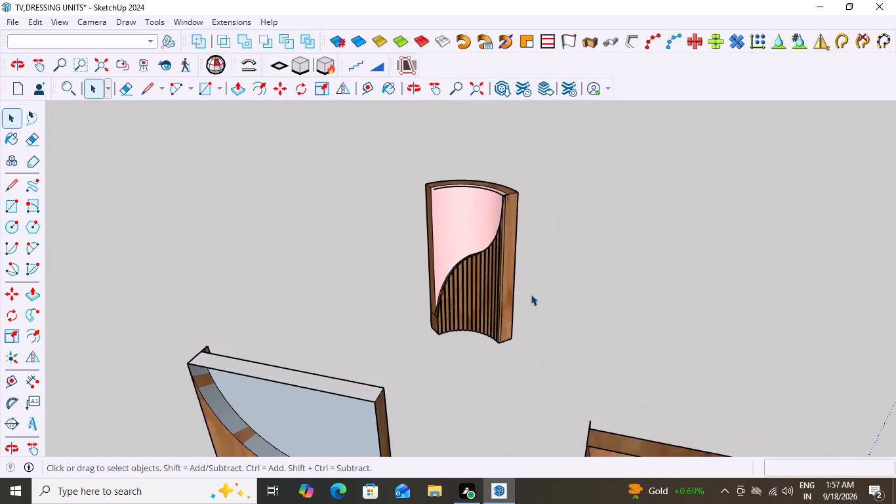
scroll(531, 294, "up", 4)
scroll(432, 268, "up", 7)
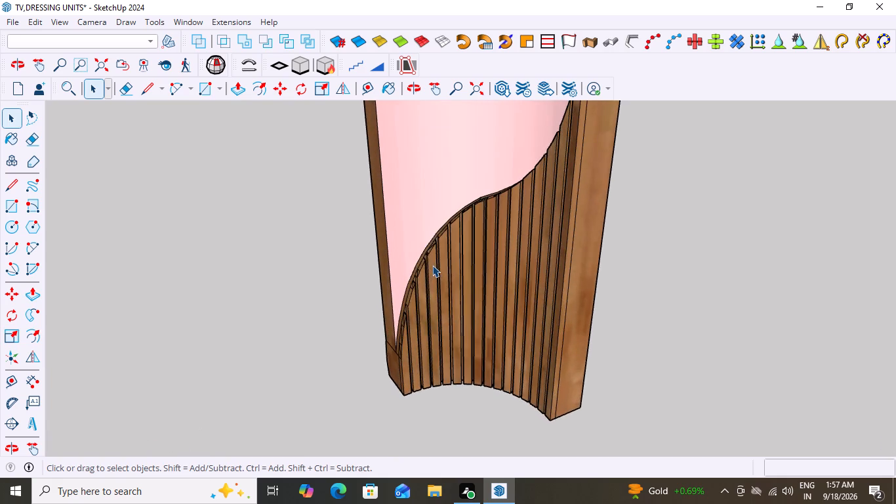
scroll(432, 265, "down", 19)
middle_click_drag(428, 307, 256, 320)
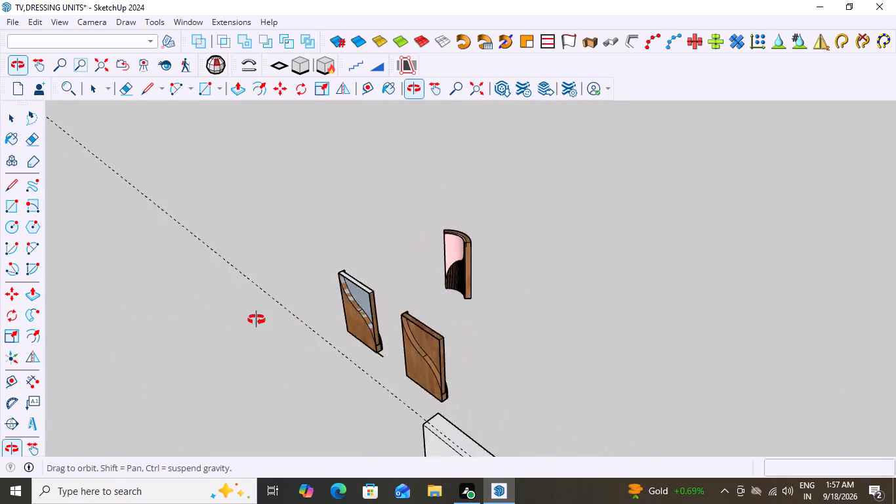
middle_click_drag(256, 320, 232, 315)
middle_click_drag(707, 304, 320, 289)
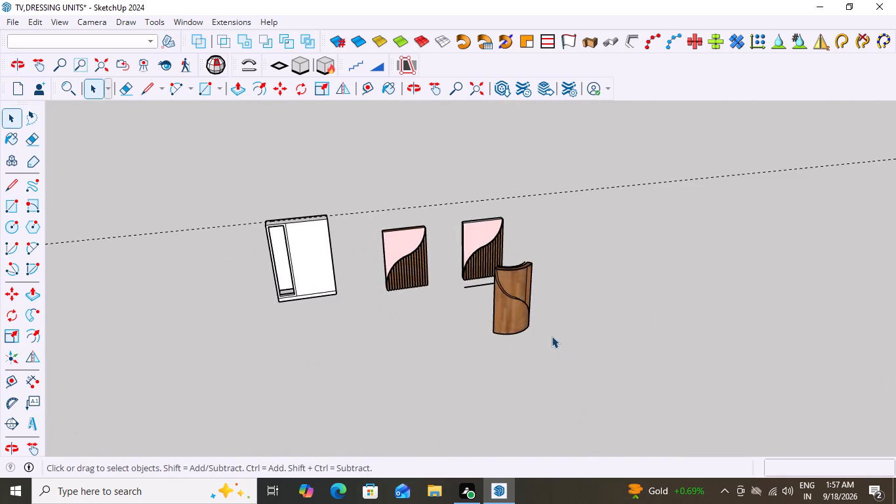
scroll(552, 336, "up", 4)
middle_click_drag(544, 337, 435, 339)
scroll(451, 331, "up", 3)
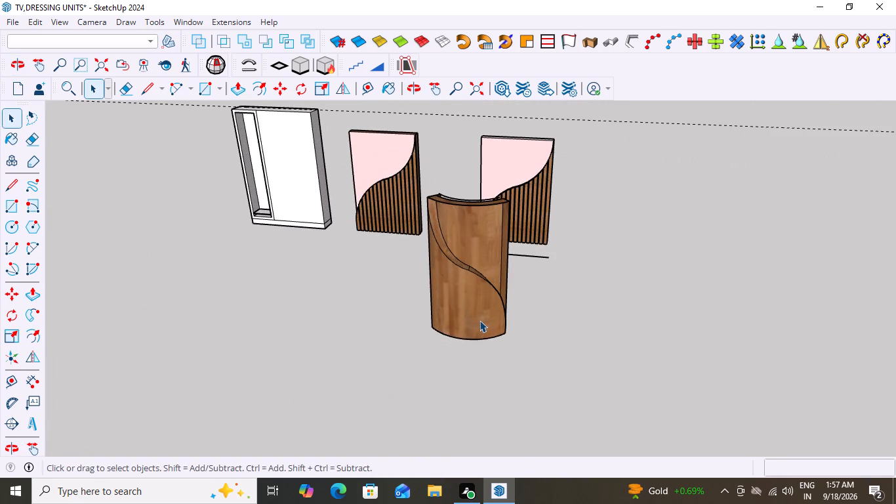
scroll(479, 320, "down", 4)
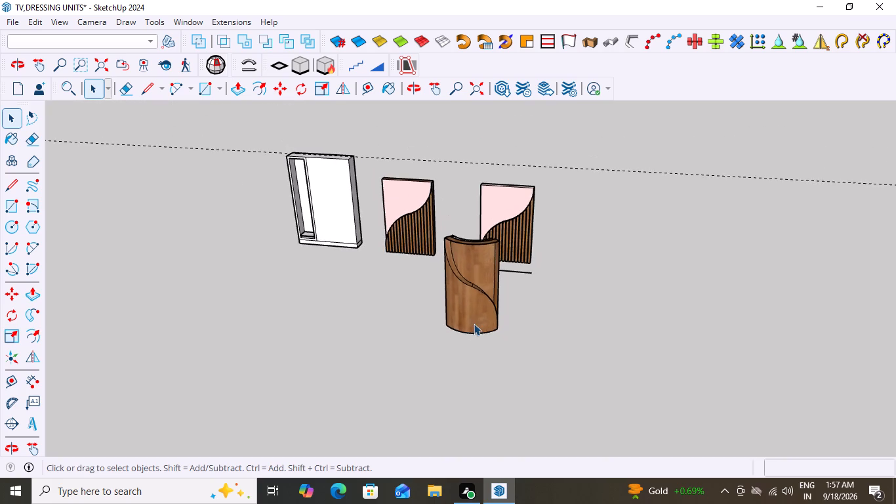
middle_click_drag(473, 324, 699, 425)
middle_click_drag(526, 247, 568, 292)
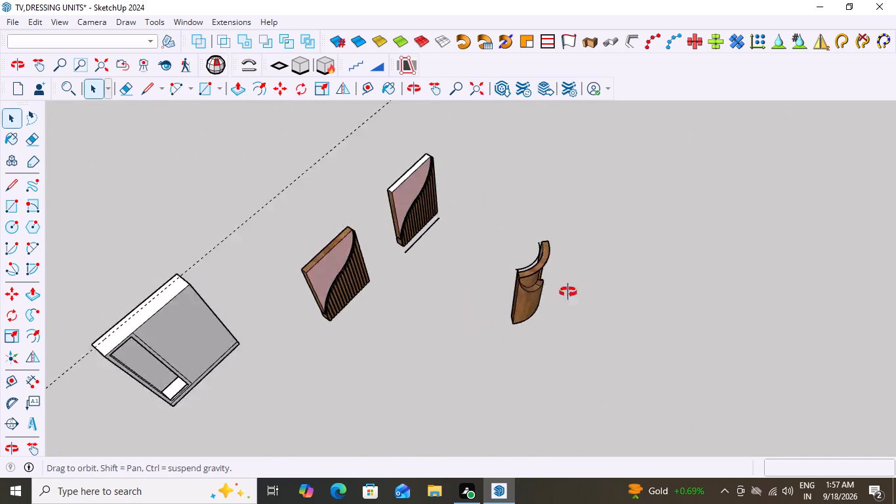
middle_click_drag(568, 292, 653, 290)
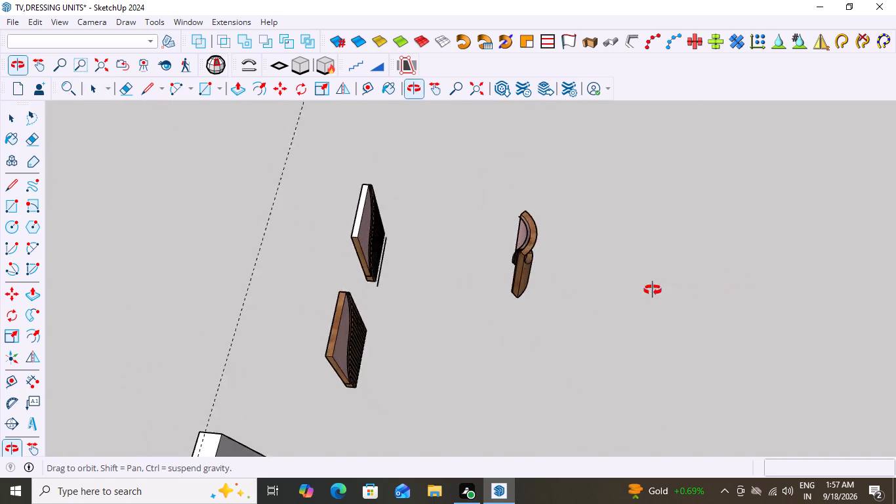
middle_click_drag(653, 290, 408, 214)
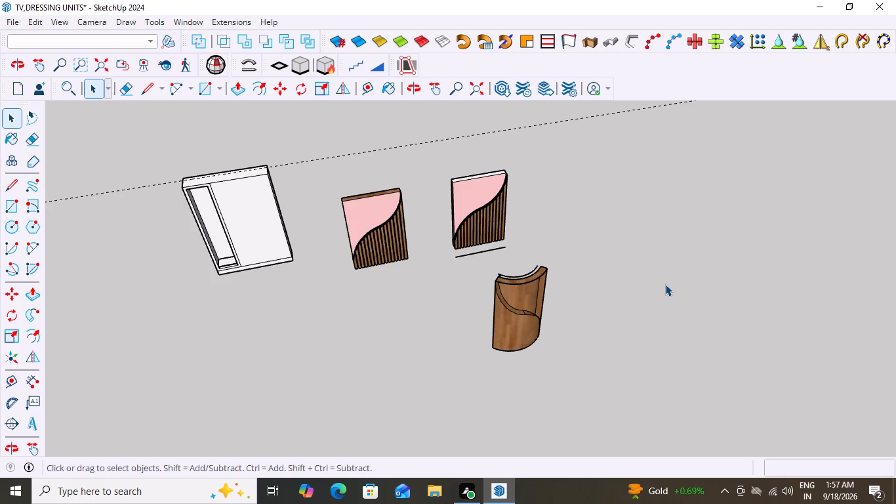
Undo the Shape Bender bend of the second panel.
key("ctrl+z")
Undo the arc drawn in front of the second panel's straight line.
middle_click_drag(561, 297, 472, 318)
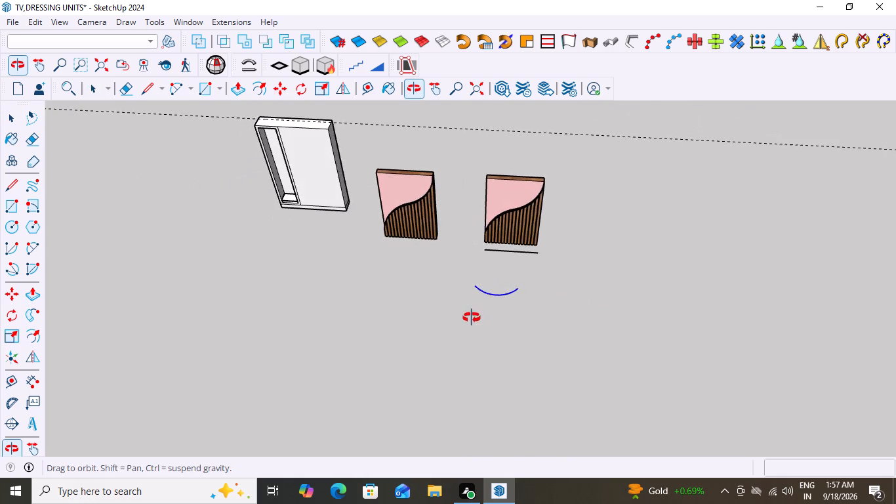
middle_click_drag(472, 318, 470, 318)
scroll(500, 306, "down", 12)
middle_click_drag(514, 342, 580, 314)
scroll(505, 298, "up", 9)
scroll(565, 337, "up", 1)
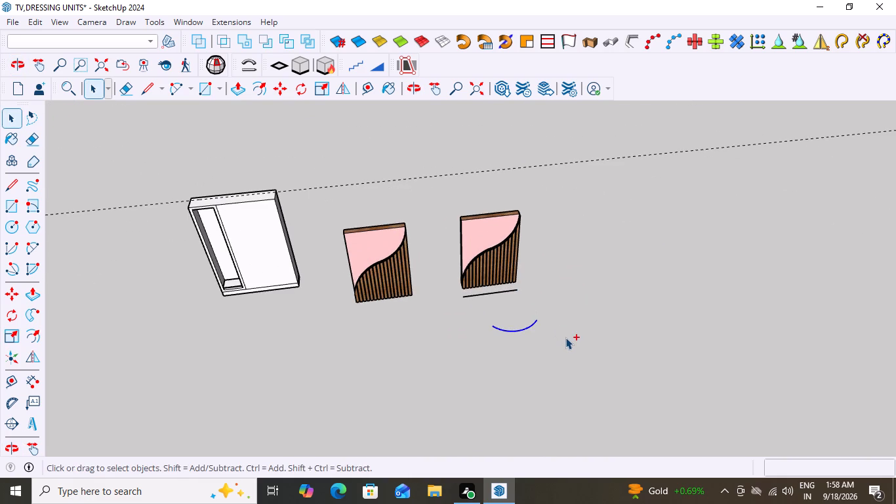
key("ctrl+z")
Draw a two-point arc about 1' 5" long with a 6" bulge in front of the second panel's straight line.
middle_click_drag(477, 316, 477, 281)
scroll(493, 322, "up", 8)
key("a")
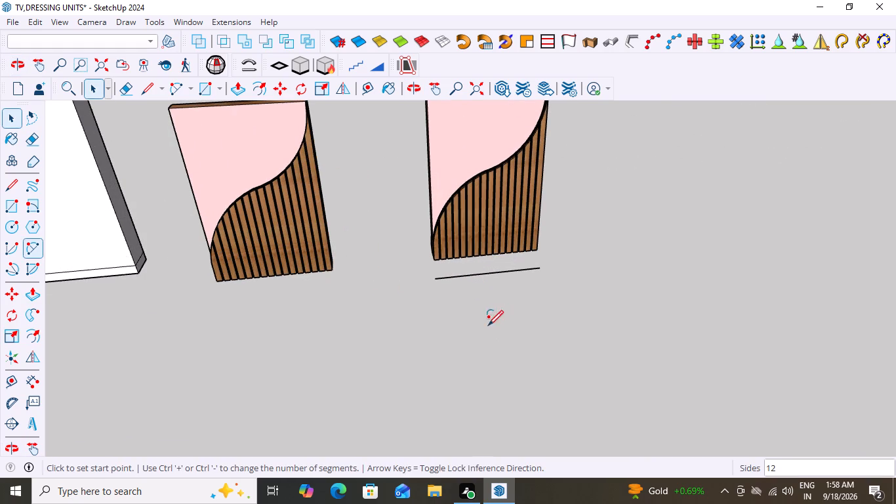
left_click(438, 314)
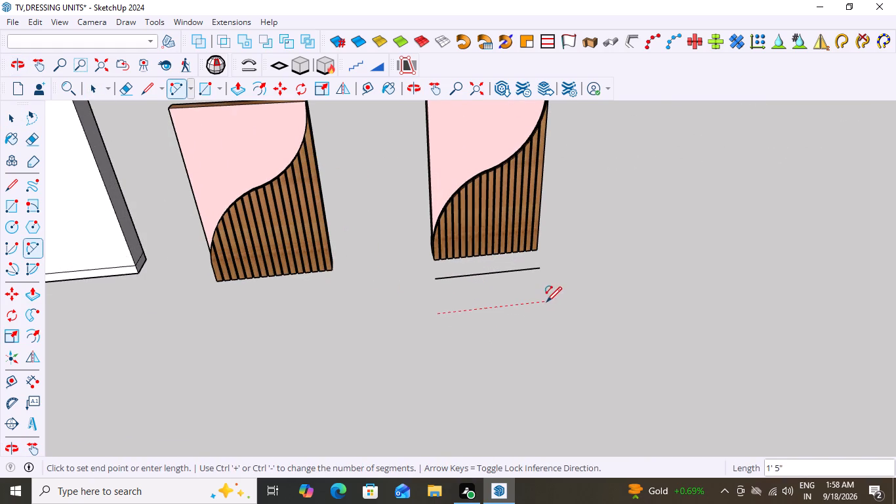
left_click(546, 302)
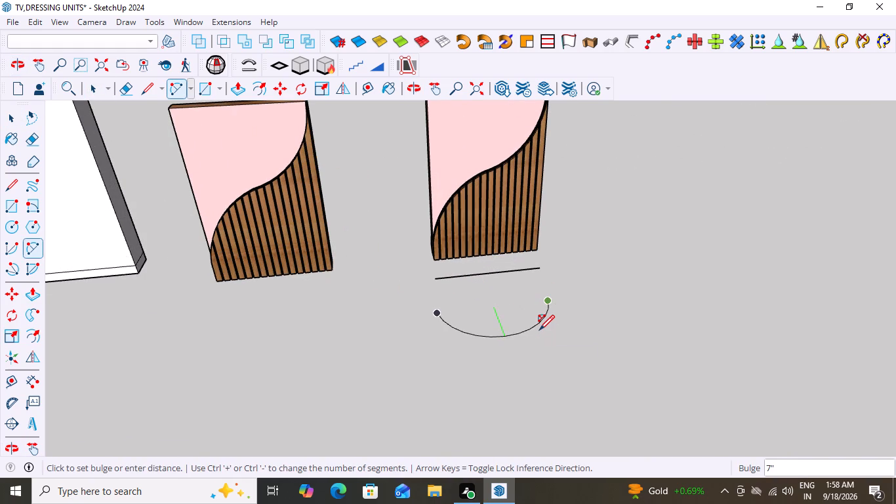
left_click(553, 325)
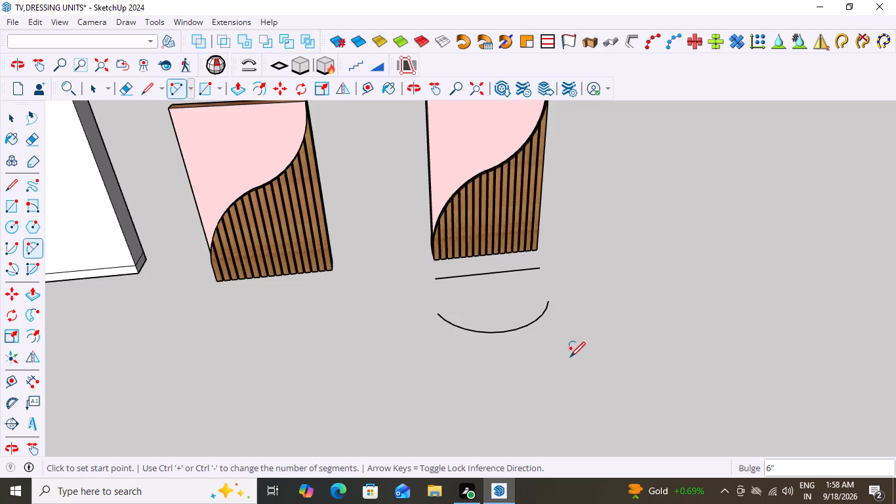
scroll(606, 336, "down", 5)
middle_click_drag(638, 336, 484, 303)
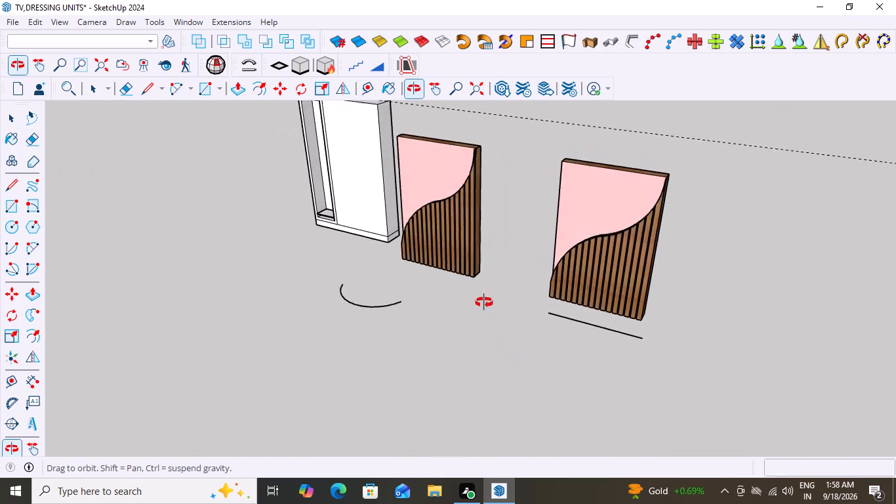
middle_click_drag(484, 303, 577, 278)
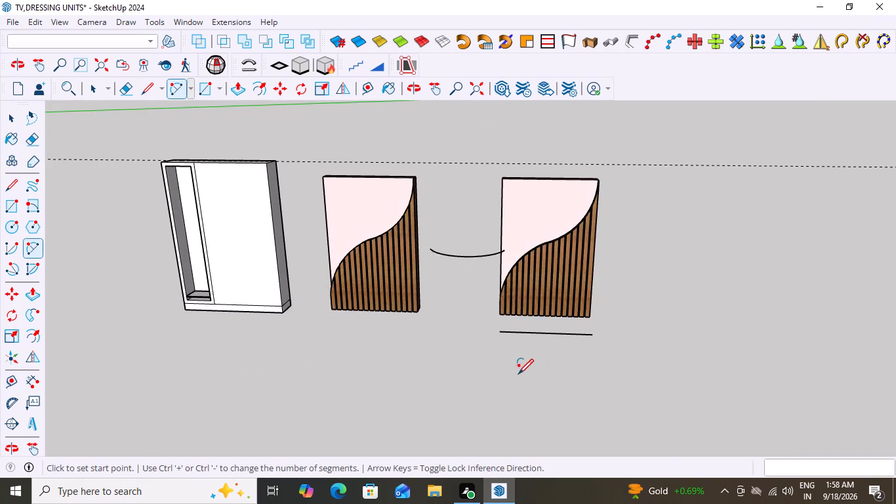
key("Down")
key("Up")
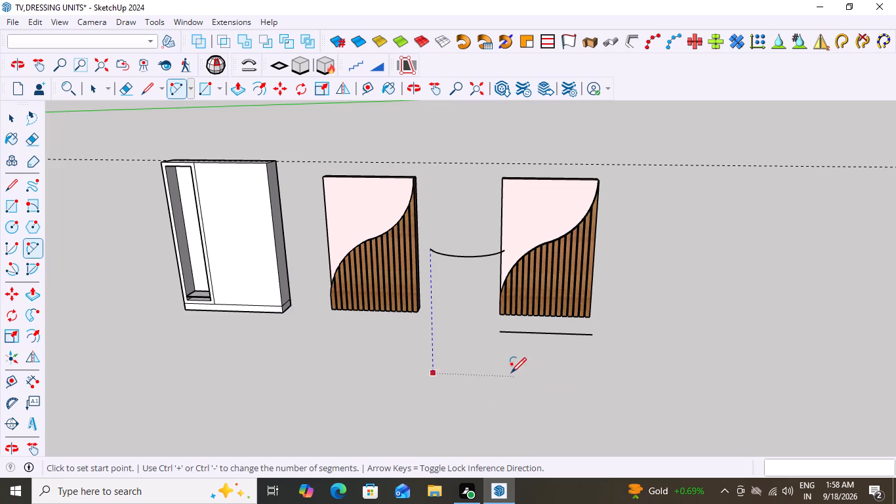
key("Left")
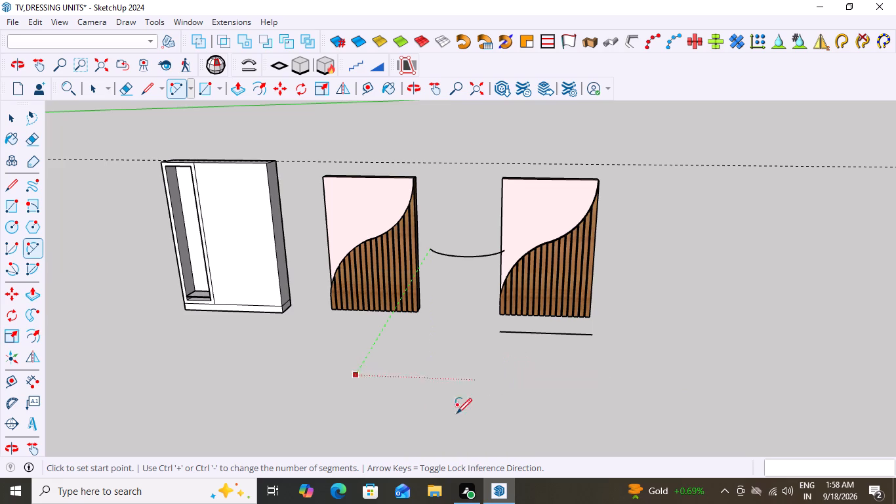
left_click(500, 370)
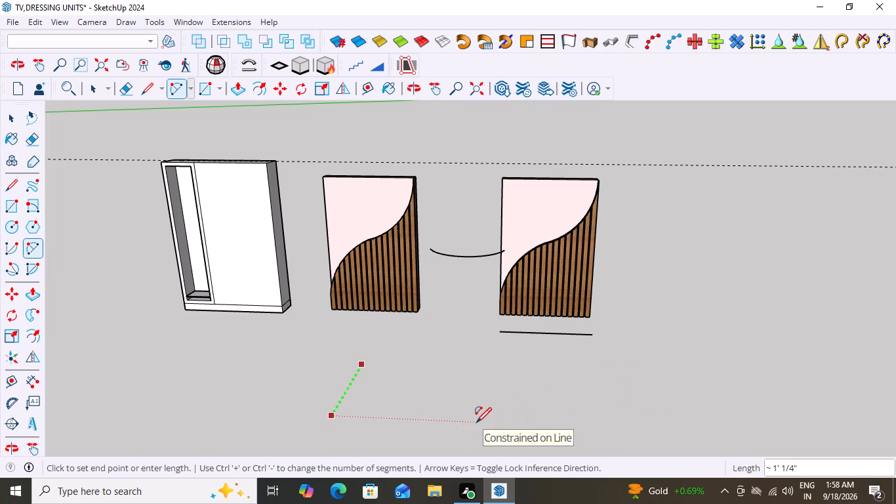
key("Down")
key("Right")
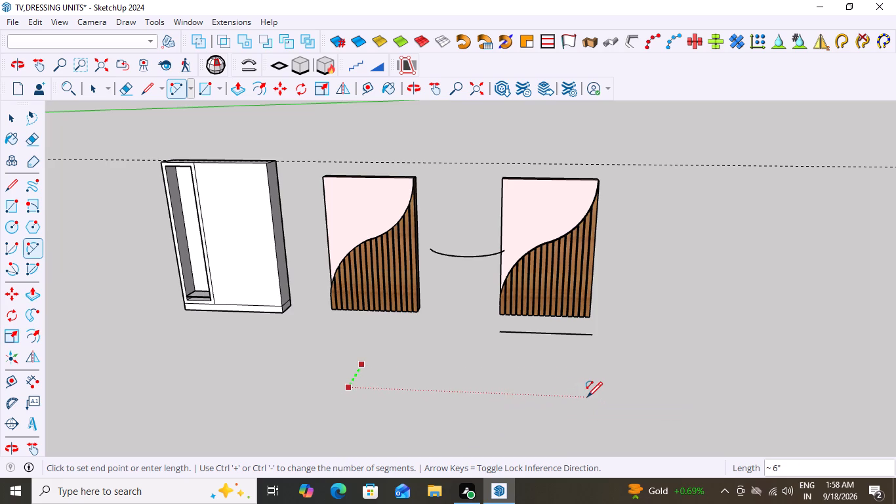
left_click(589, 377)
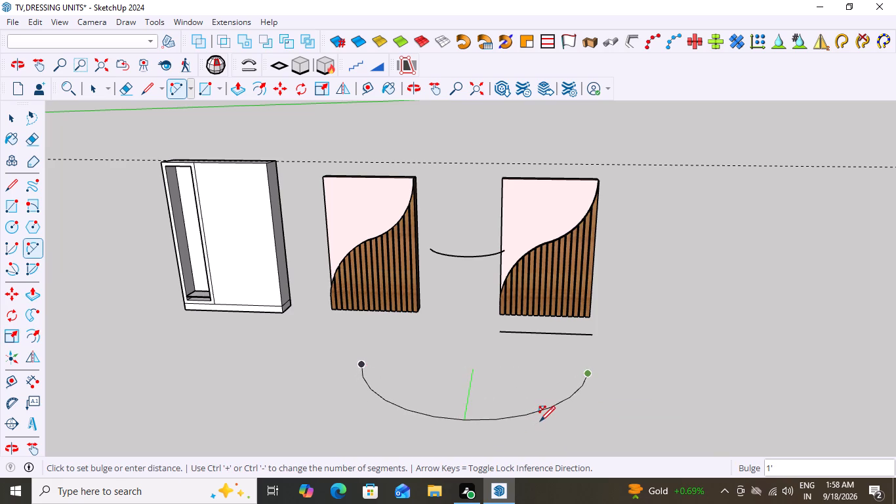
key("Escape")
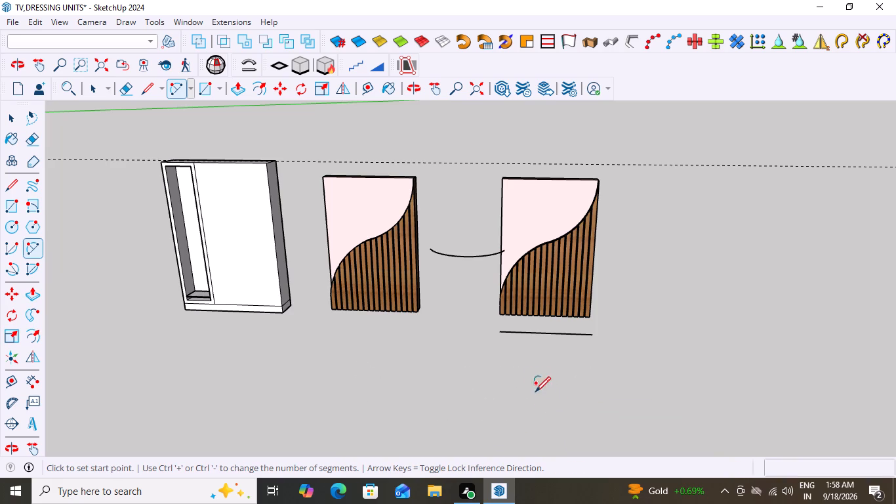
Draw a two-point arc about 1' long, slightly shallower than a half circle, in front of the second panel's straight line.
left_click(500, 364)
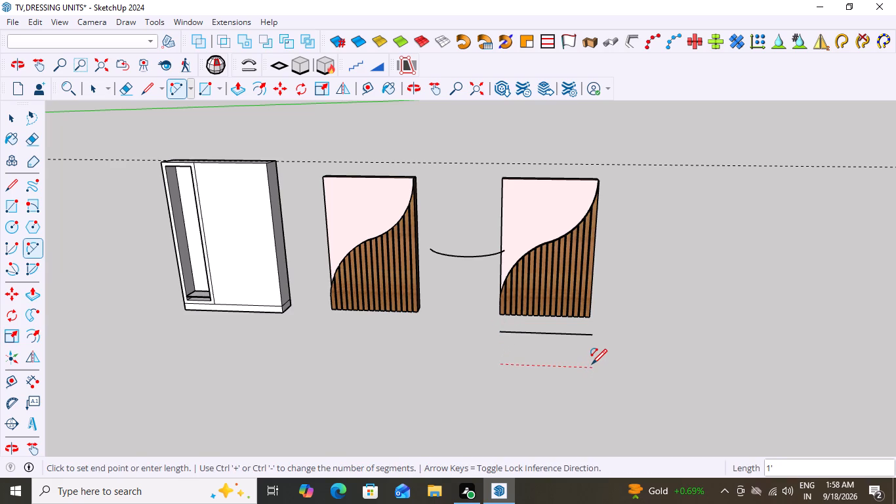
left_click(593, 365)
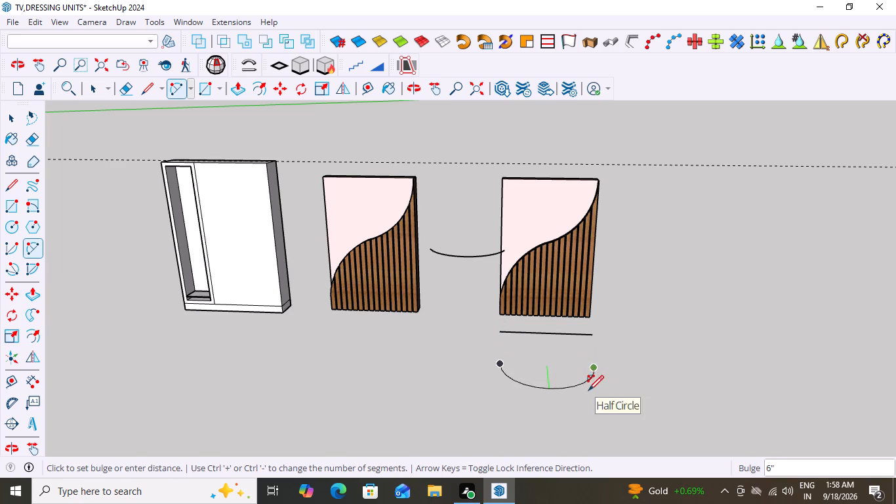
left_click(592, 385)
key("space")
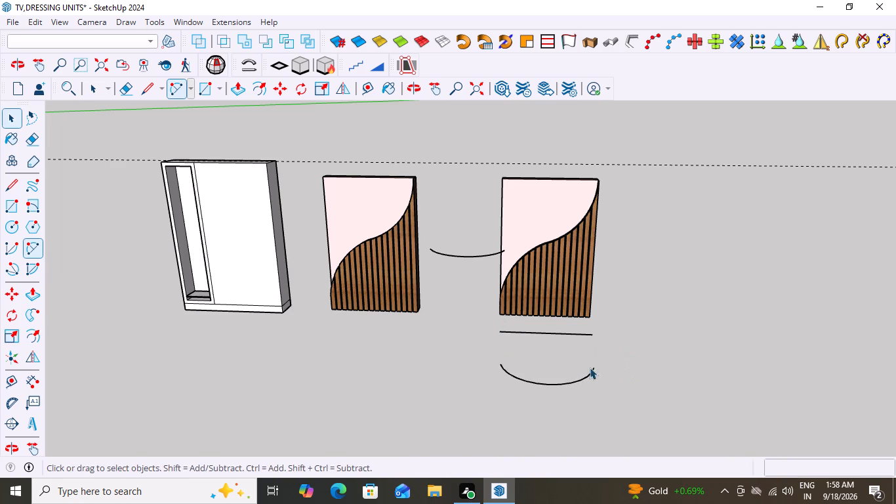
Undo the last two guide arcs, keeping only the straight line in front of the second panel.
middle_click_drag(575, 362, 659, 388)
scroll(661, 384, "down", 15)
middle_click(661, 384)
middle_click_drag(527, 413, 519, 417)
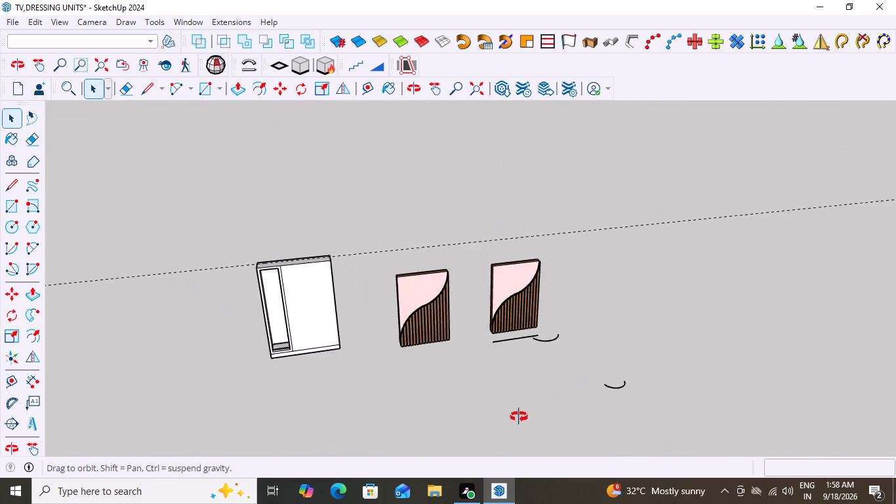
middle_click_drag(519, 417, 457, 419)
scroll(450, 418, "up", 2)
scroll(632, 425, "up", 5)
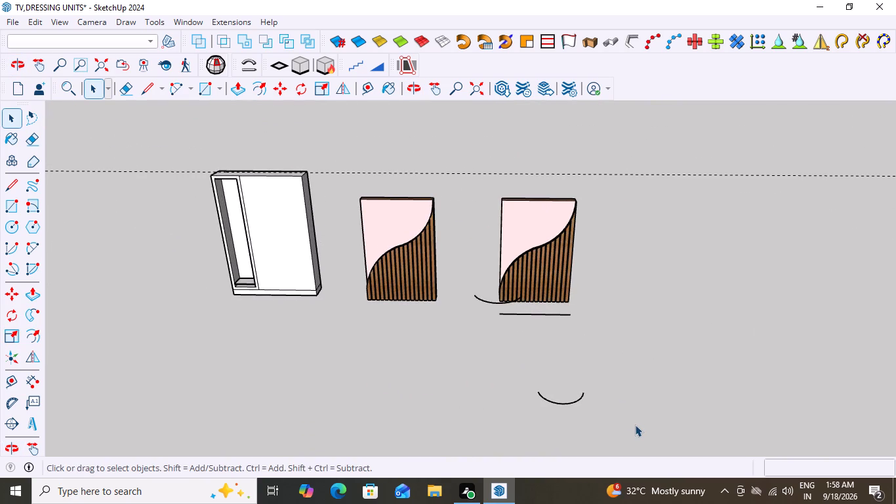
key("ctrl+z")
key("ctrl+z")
Examine the two flat pink and wood-slat panels, including their slat edges and side thickness, beside the white cabinet.
scroll(564, 312, "up", 2)
scroll(572, 336, "down", 7)
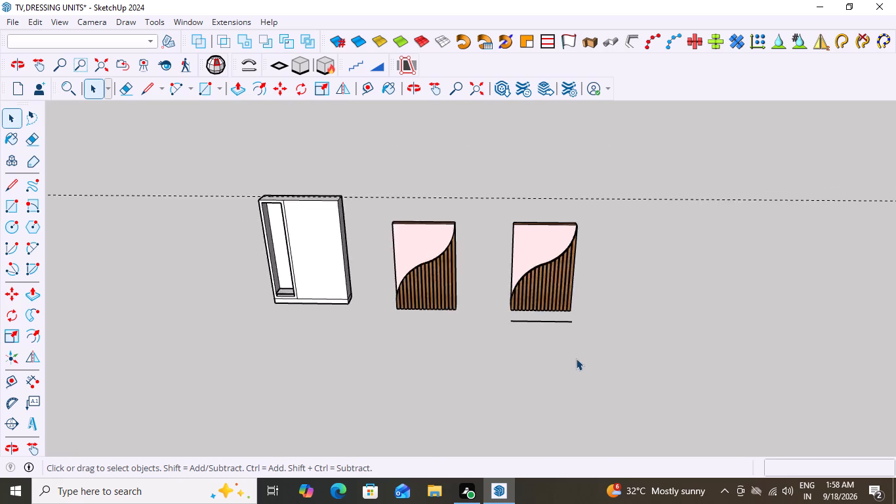
scroll(576, 358, "down", 7)
scroll(597, 378, "up", 10)
scroll(519, 380, "up", 5)
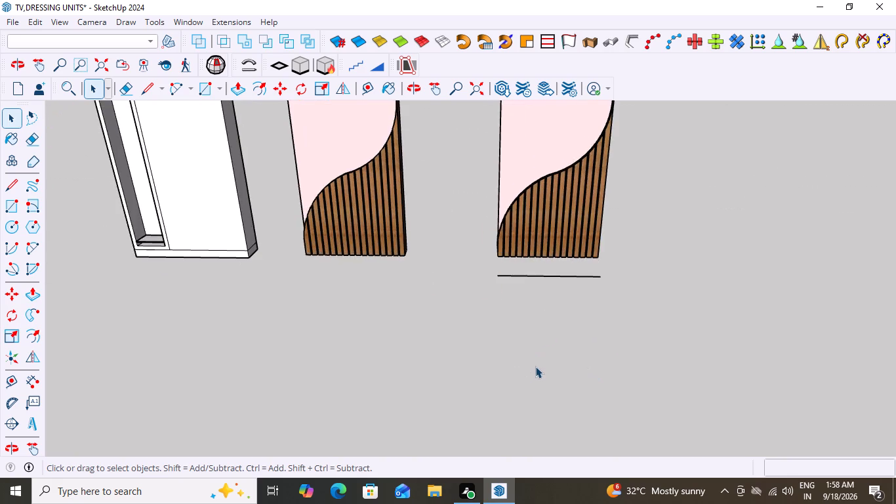
scroll(536, 361, "down", 8)
scroll(446, 289, "up", 3)
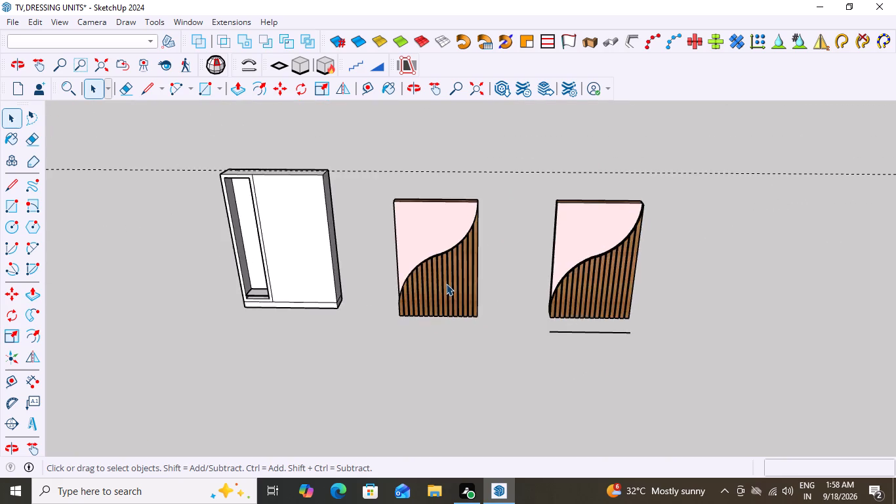
scroll(446, 283, "up", 19)
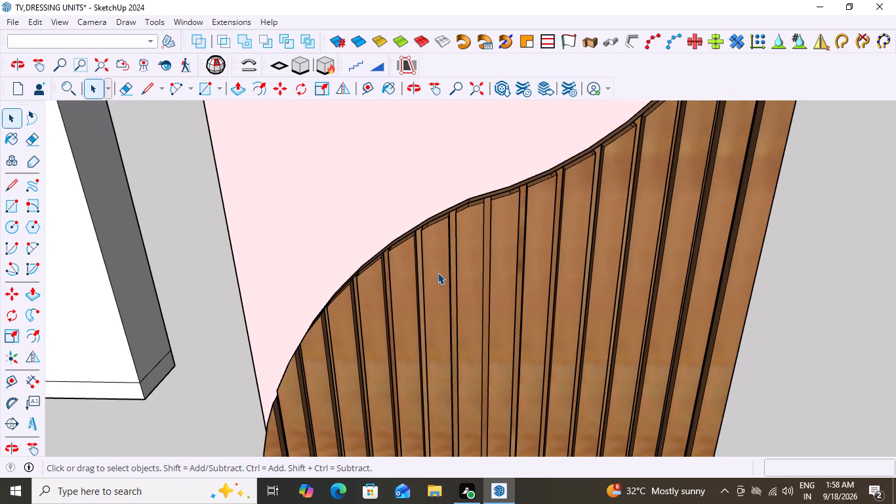
scroll(438, 272, "down", 19)
middle_click(450, 291)
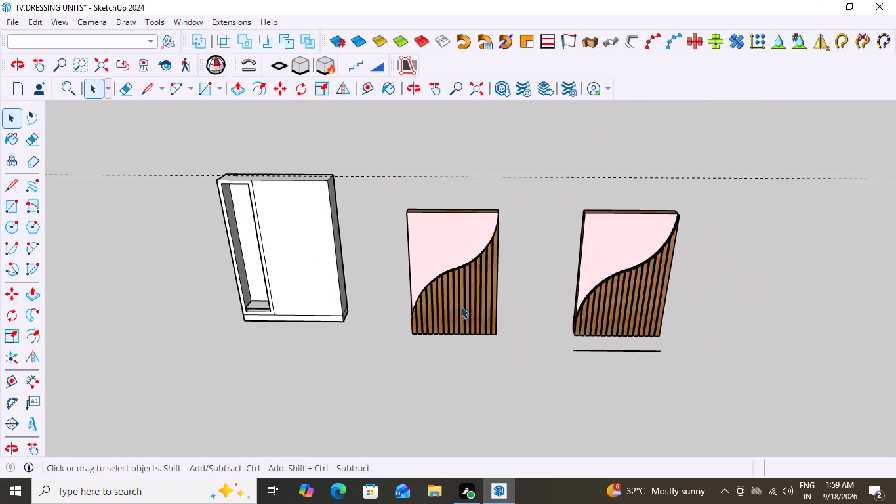
scroll(584, 322, "up", 12)
scroll(657, 312, "down", 12)
middle_click(657, 312)
middle_click(657, 313)
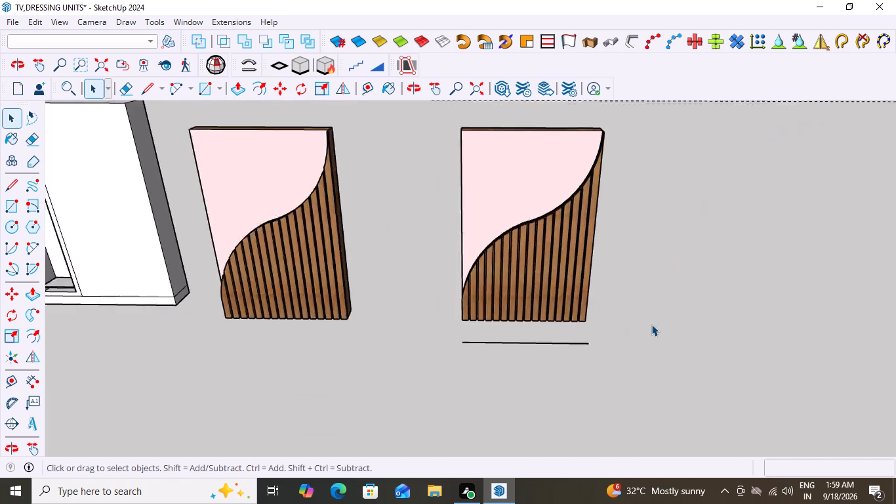
scroll(651, 324, "down", 3)
middle_click(651, 327)
scroll(582, 329, "up", 3)
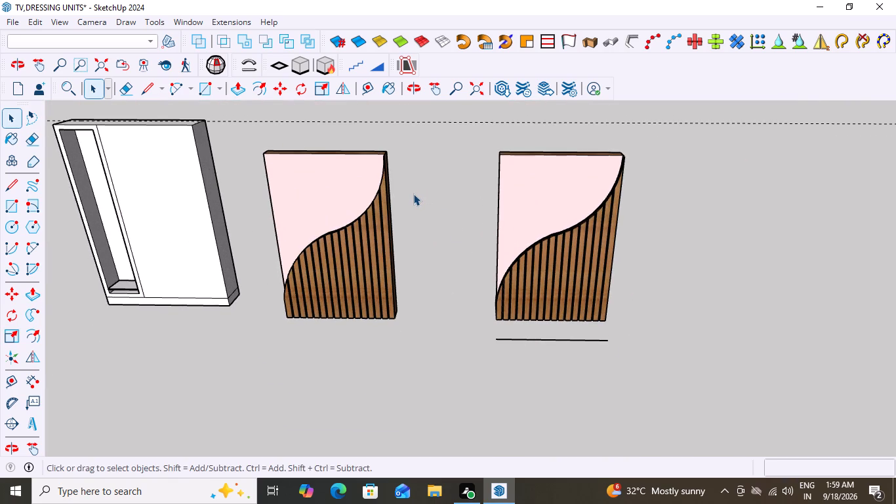
scroll(355, 226, "up", 12)
middle_click_drag(340, 261, 340, 260)
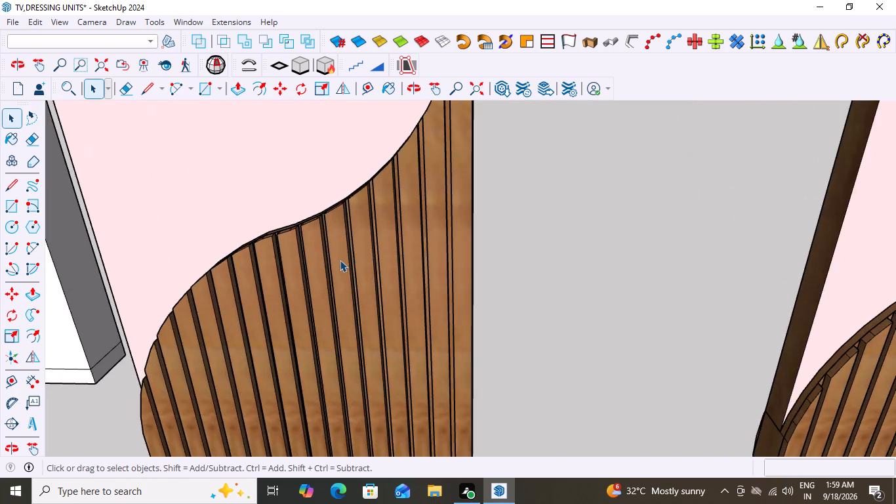
middle_click_drag(340, 260, 642, 261)
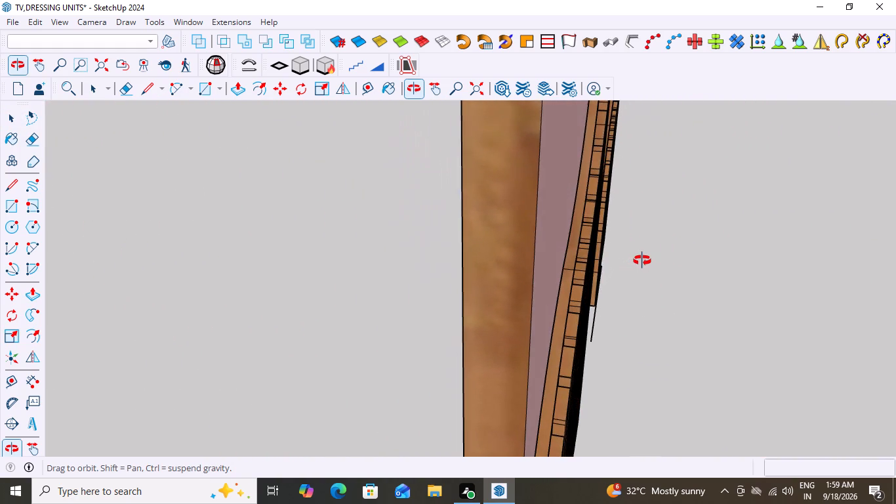
middle_click_drag(642, 261, 359, 269)
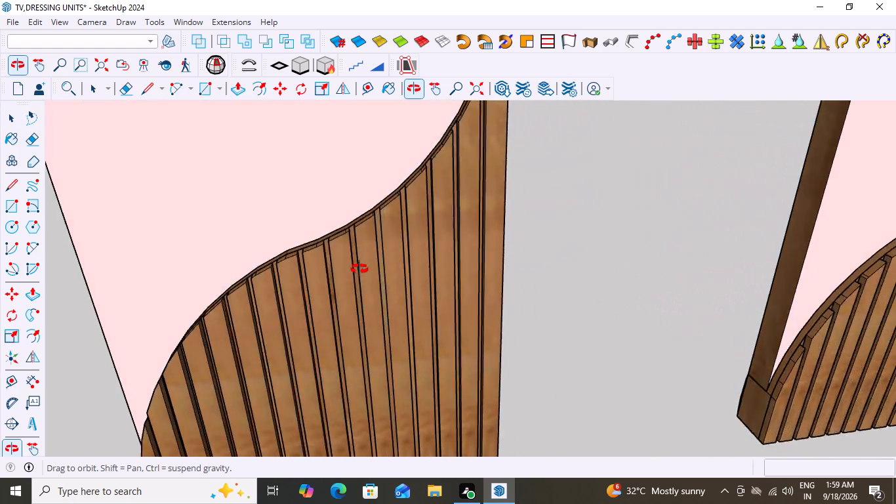
middle_click_drag(359, 269, 287, 250)
scroll(287, 243, "down", 2)
scroll(354, 255, "down", 17)
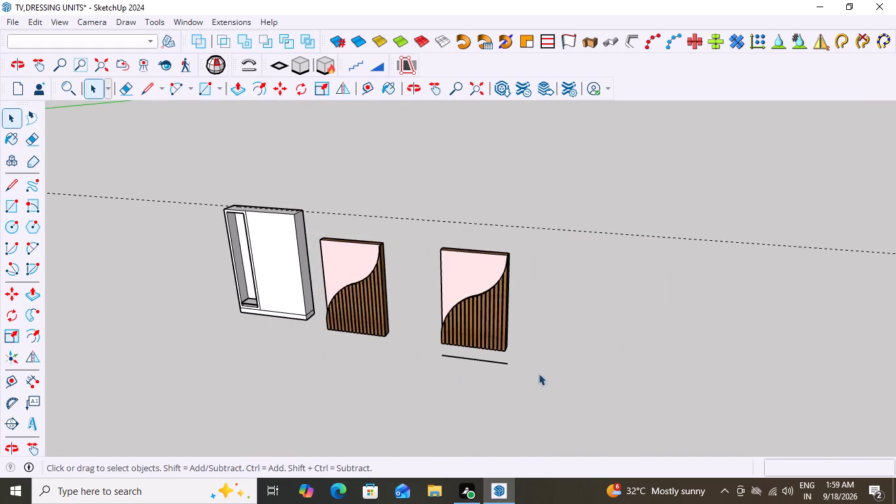
middle_click_drag(543, 372, 592, 357)
scroll(508, 342, "up", 7)
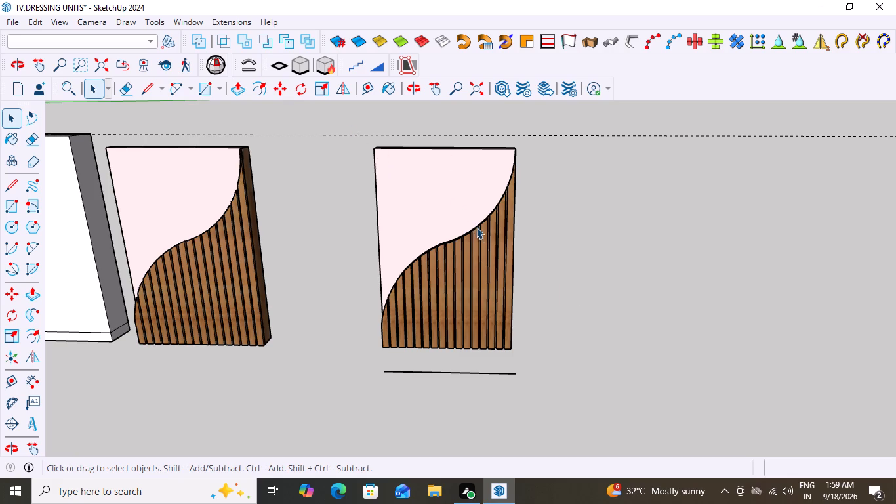
scroll(479, 236, "down", 3)
scroll(645, 338, "down", 5)
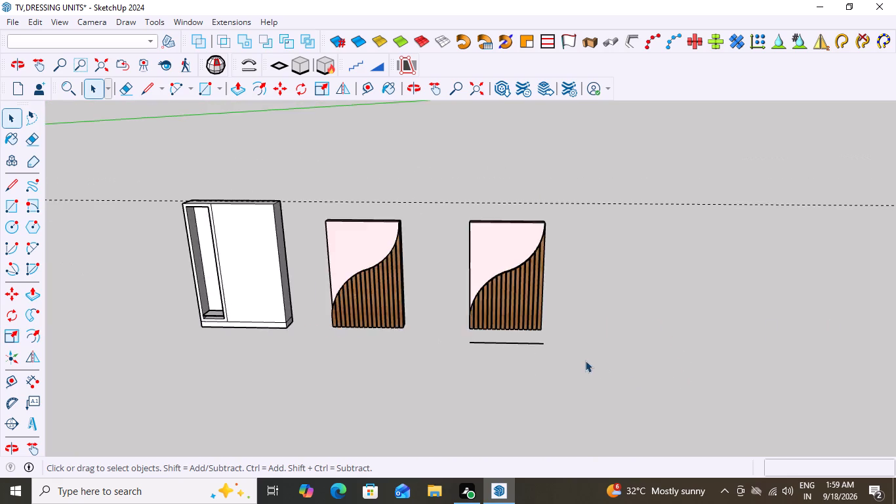
scroll(585, 360, "down", 4)
scroll(719, 401, "down", 2)
scroll(885, 400, "up", 4)
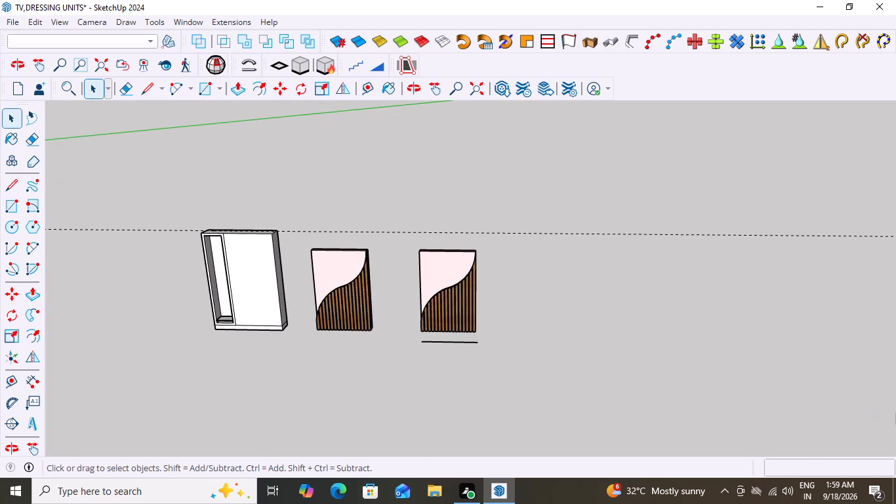
scroll(895, 415, "up", 5)
scroll(752, 385, "down", 4)
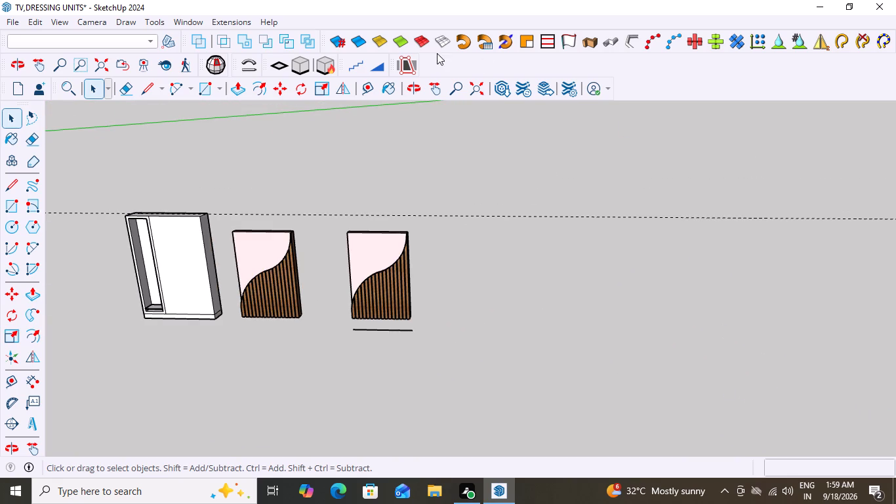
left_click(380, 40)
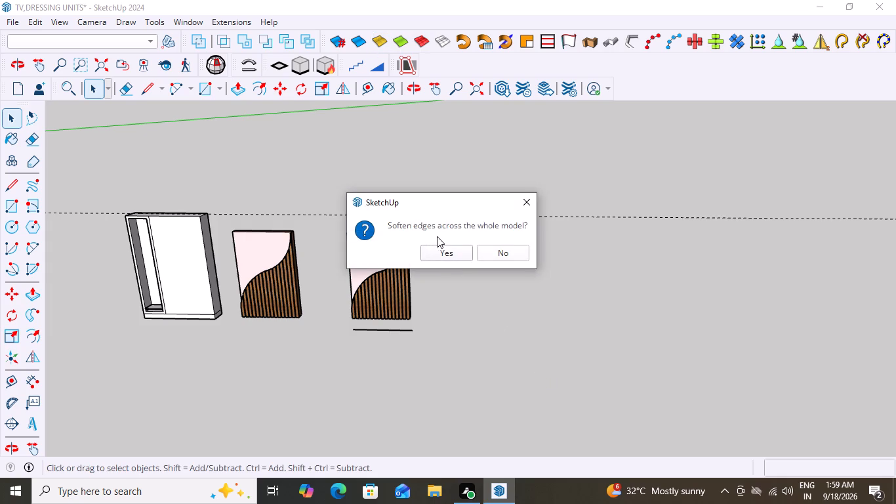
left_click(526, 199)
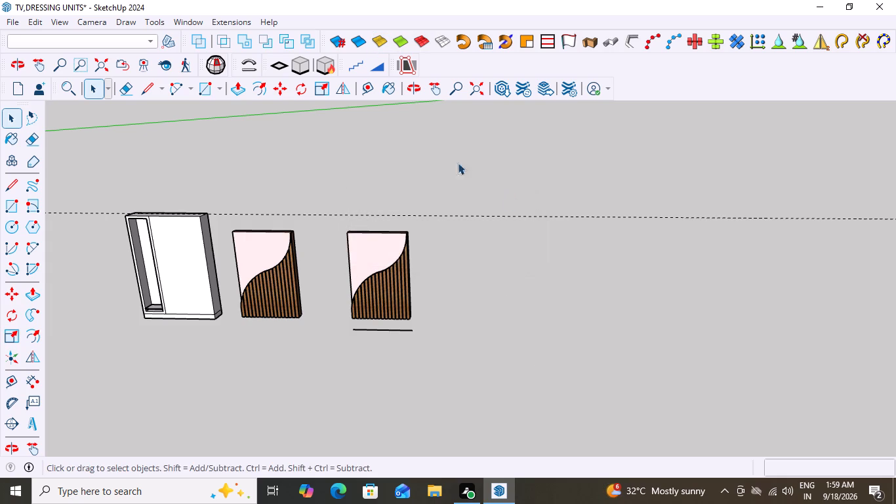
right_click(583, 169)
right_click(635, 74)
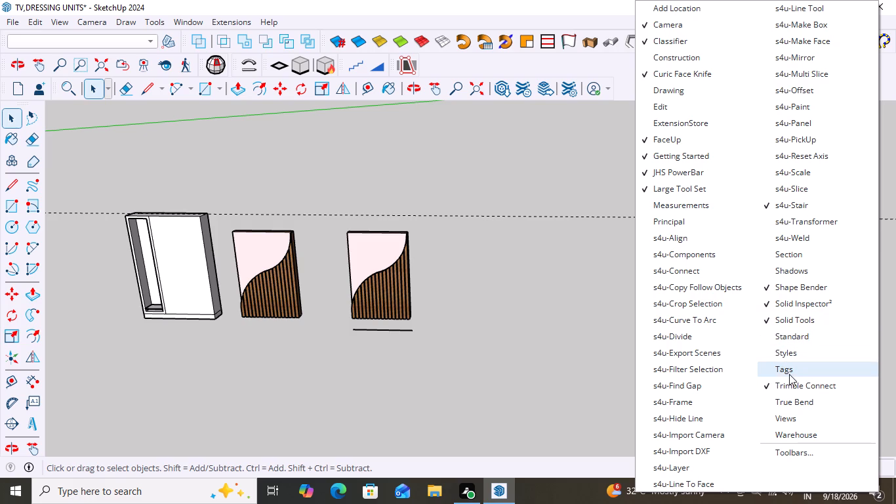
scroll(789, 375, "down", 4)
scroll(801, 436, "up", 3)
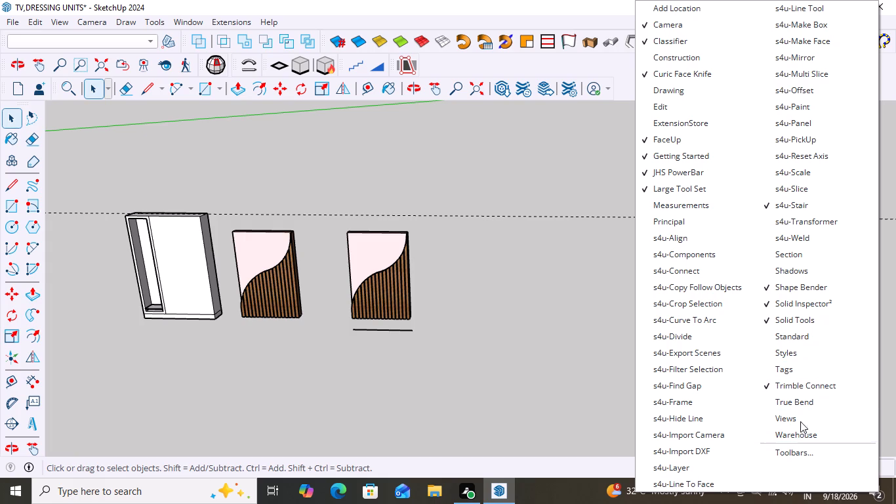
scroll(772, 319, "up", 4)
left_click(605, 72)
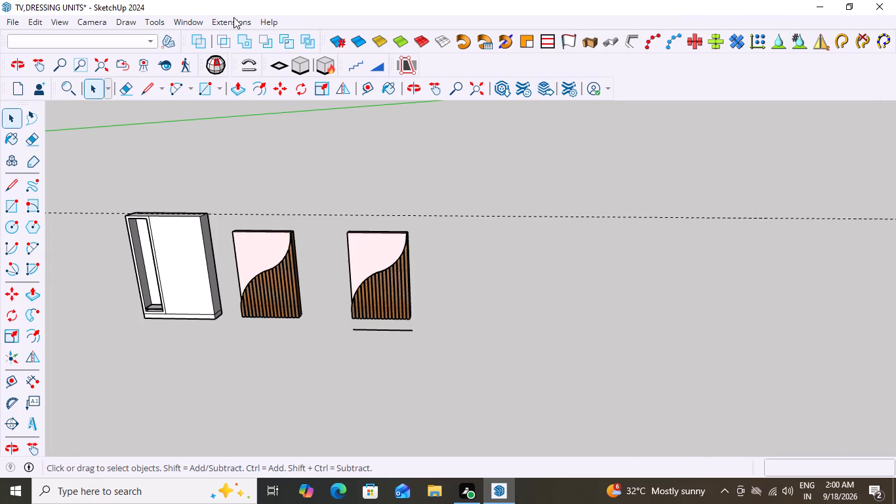
Enable the Sandbox Tools extension in the Extension Manager and apply the change.
left_click(237, 24)
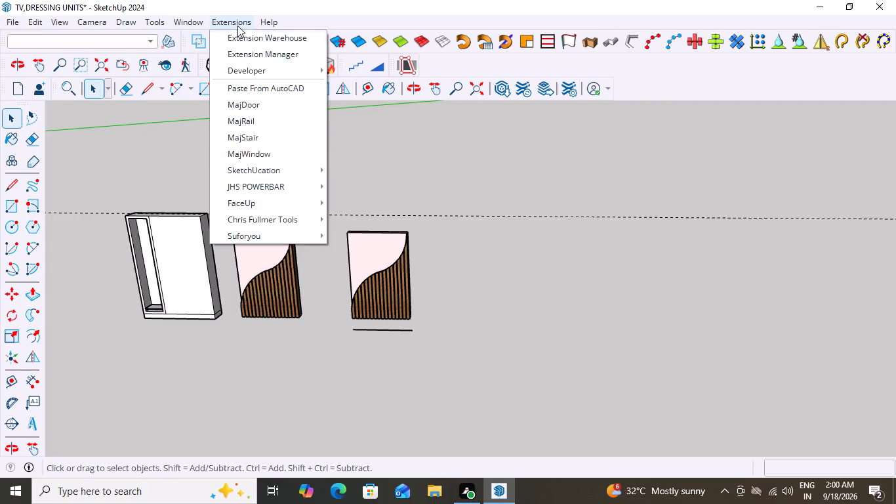
left_click(258, 50)
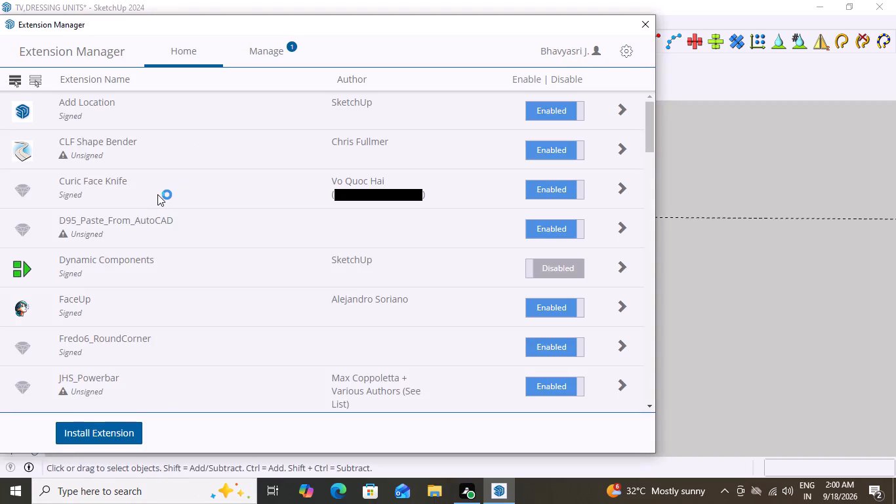
scroll(314, 193, "up", 3)
scroll(315, 193, "down", 8)
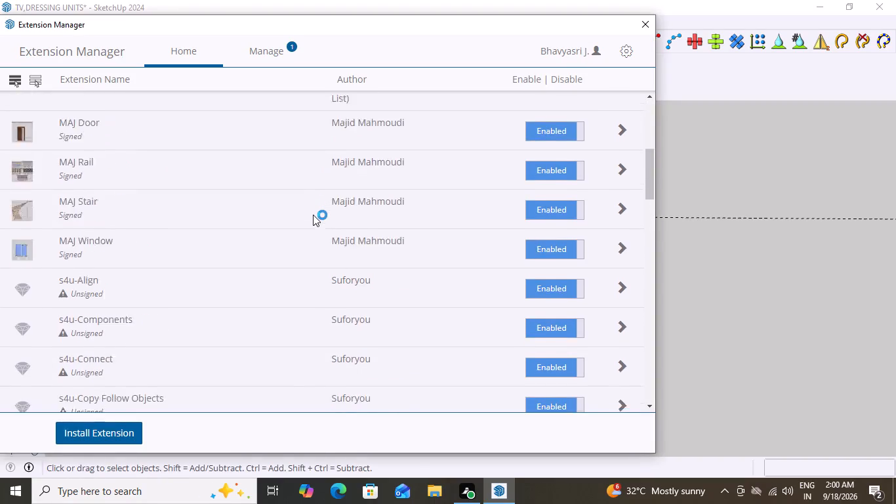
scroll(313, 211, "down", 17)
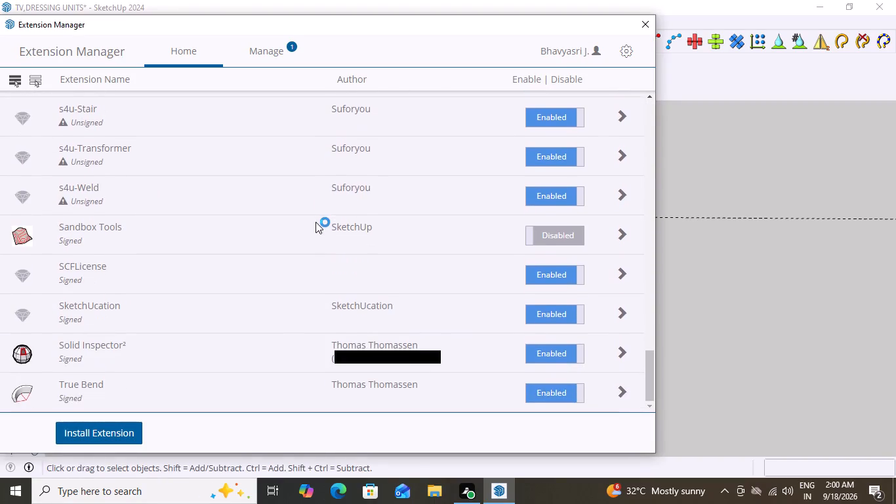
left_click(537, 232)
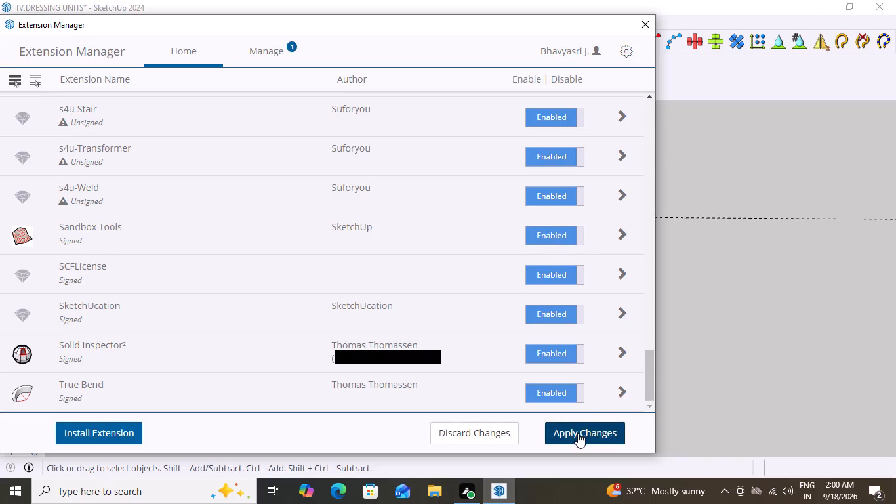
left_click(578, 433)
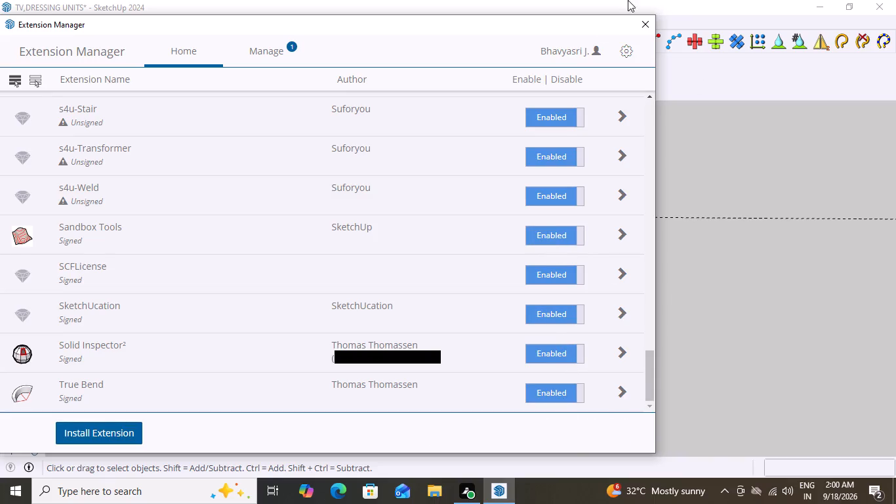
left_click(643, 24)
Display the Sandbox tool set in the workspace.
right_click(693, 72)
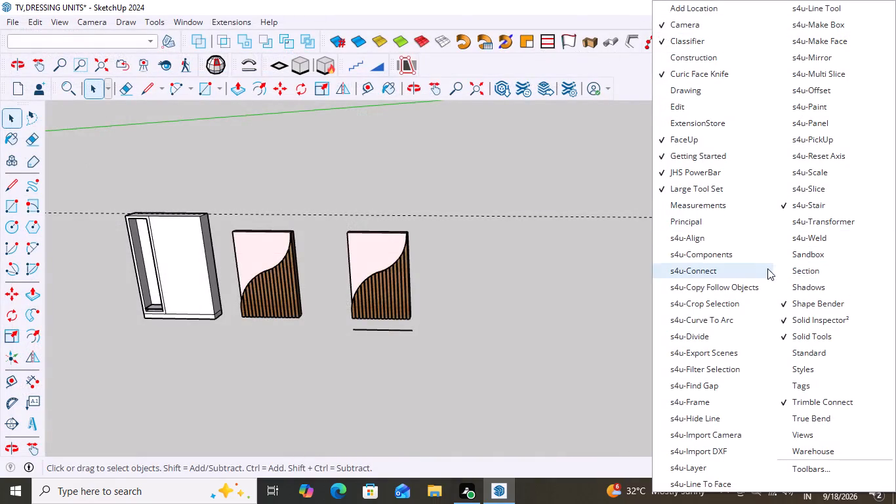
left_click(806, 250)
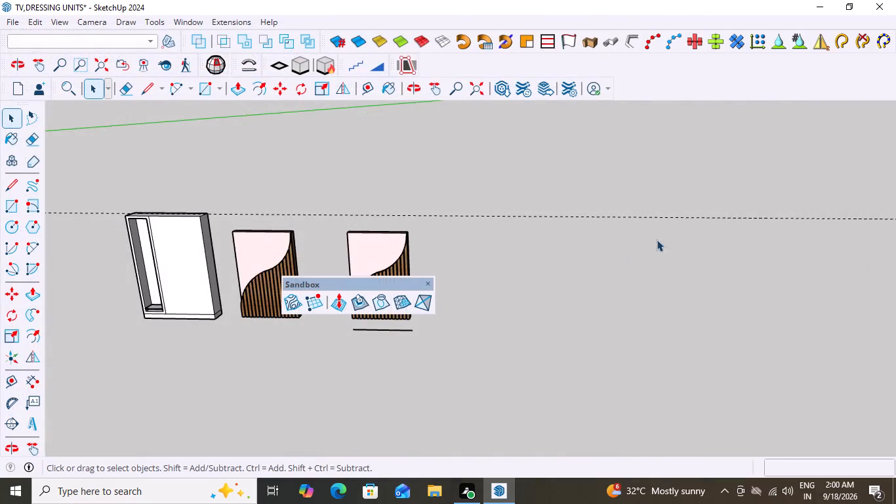
Dock the floating Sandbox tool set beside the other tool sets above the model.
left_click_drag(296, 282, 367, 255)
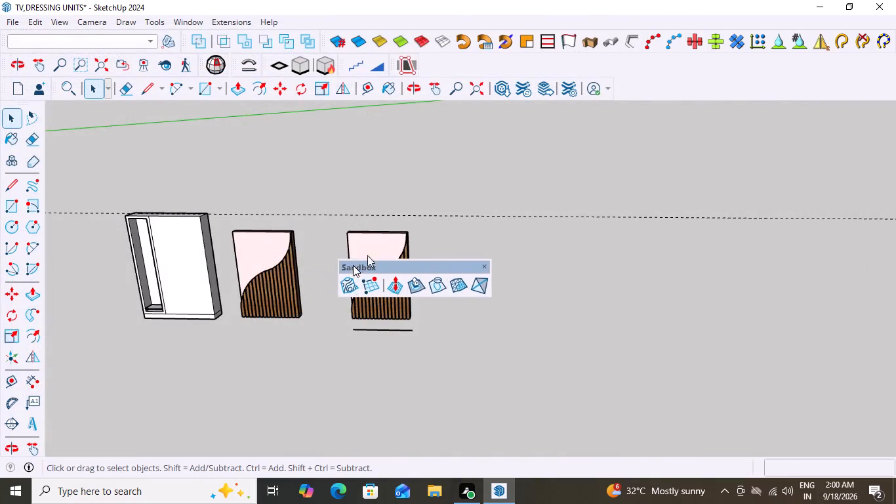
left_click_drag(367, 255, 436, 60)
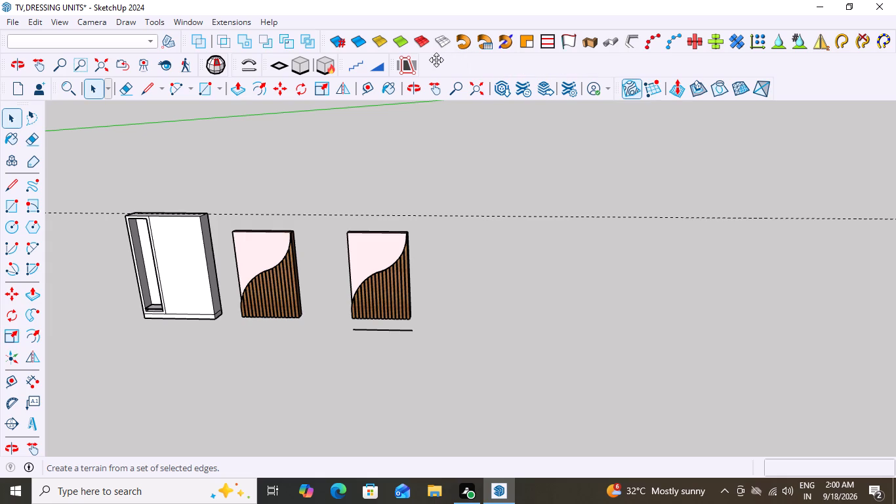
left_click_drag(436, 60, 423, 65)
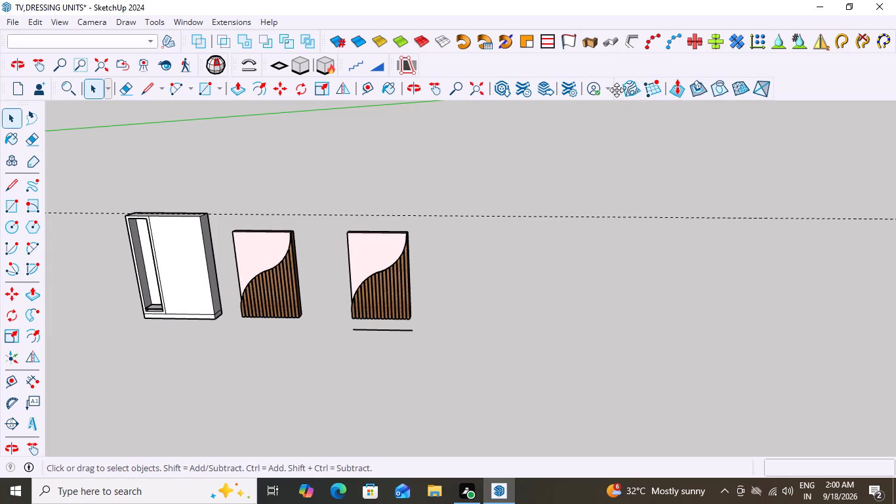
left_click_drag(619, 89, 426, 65)
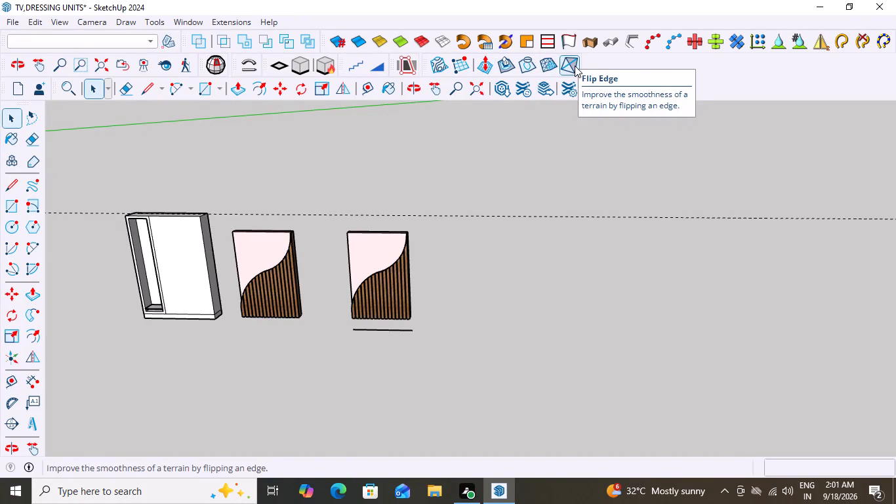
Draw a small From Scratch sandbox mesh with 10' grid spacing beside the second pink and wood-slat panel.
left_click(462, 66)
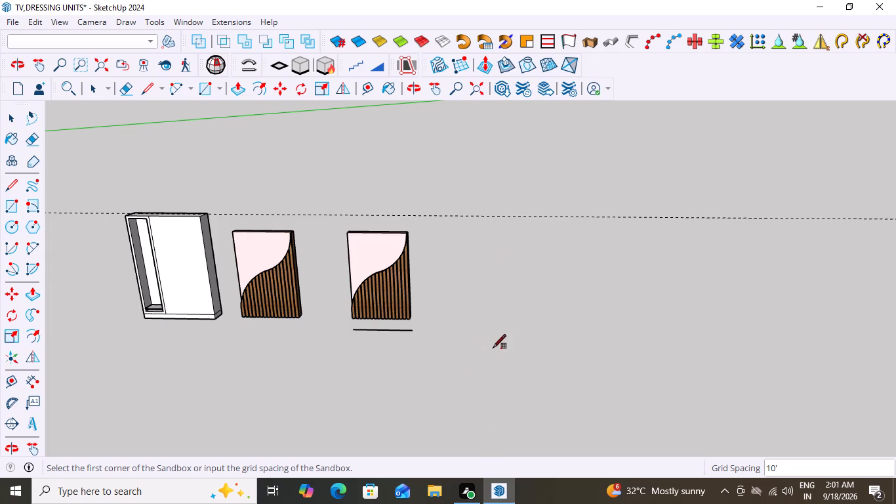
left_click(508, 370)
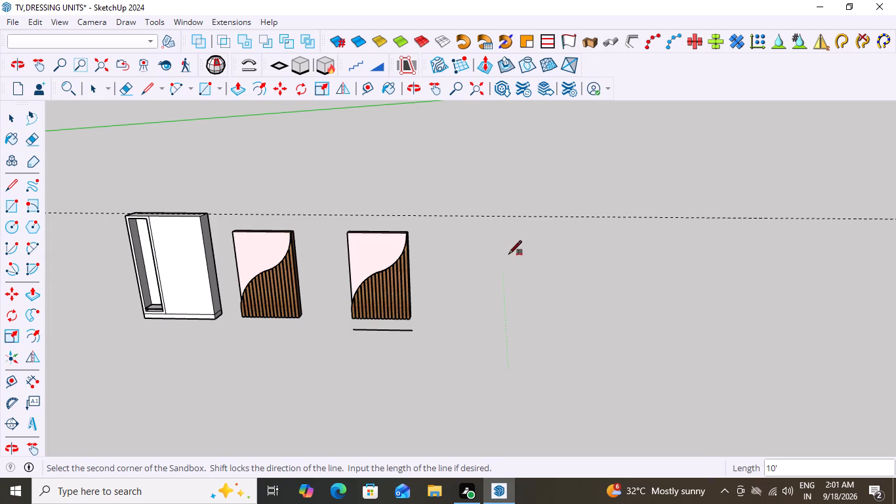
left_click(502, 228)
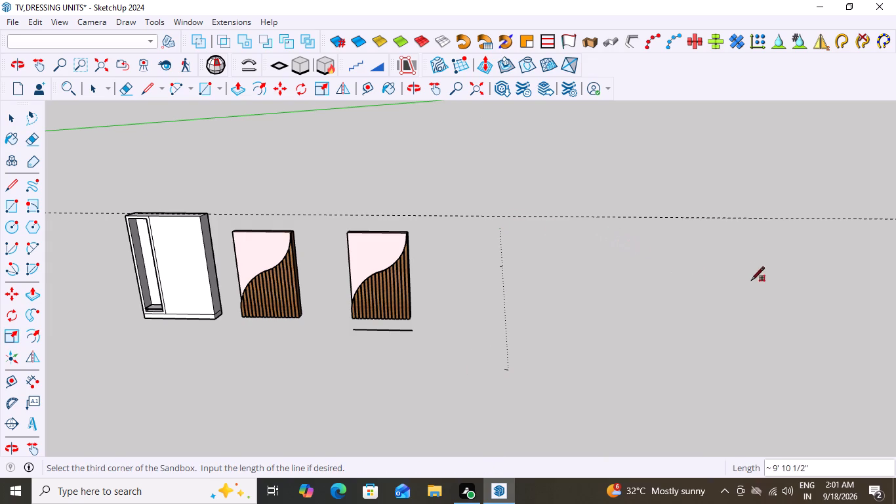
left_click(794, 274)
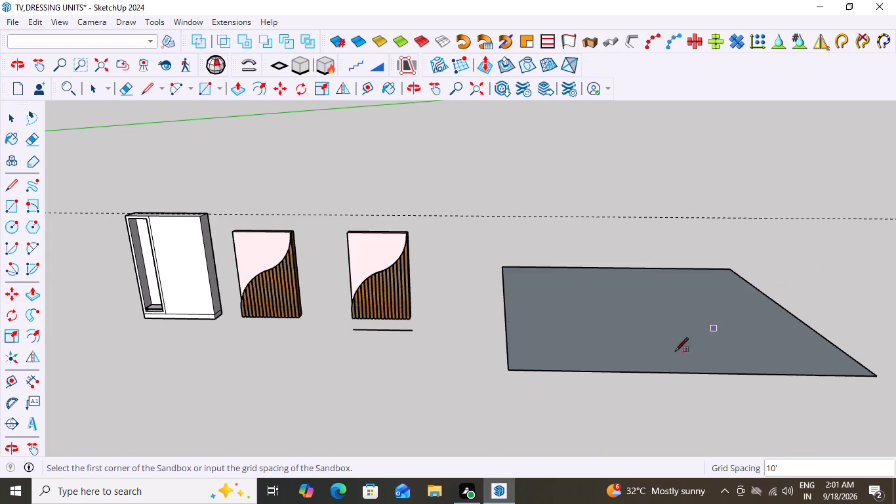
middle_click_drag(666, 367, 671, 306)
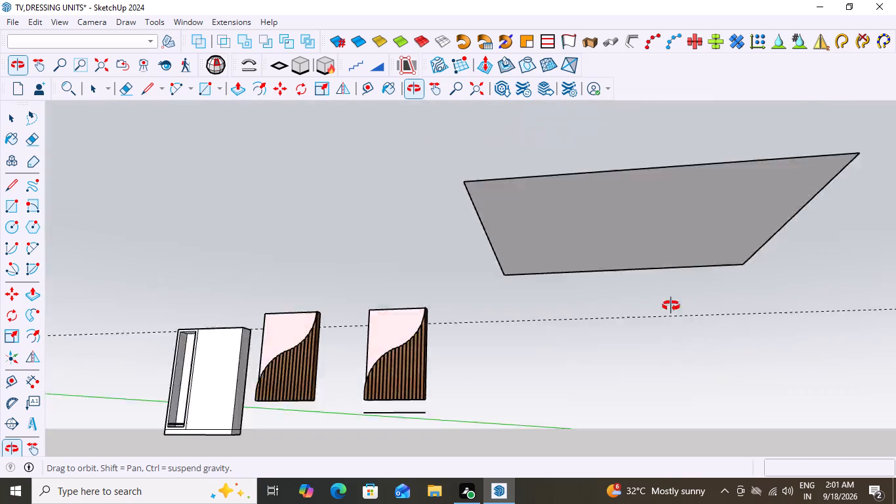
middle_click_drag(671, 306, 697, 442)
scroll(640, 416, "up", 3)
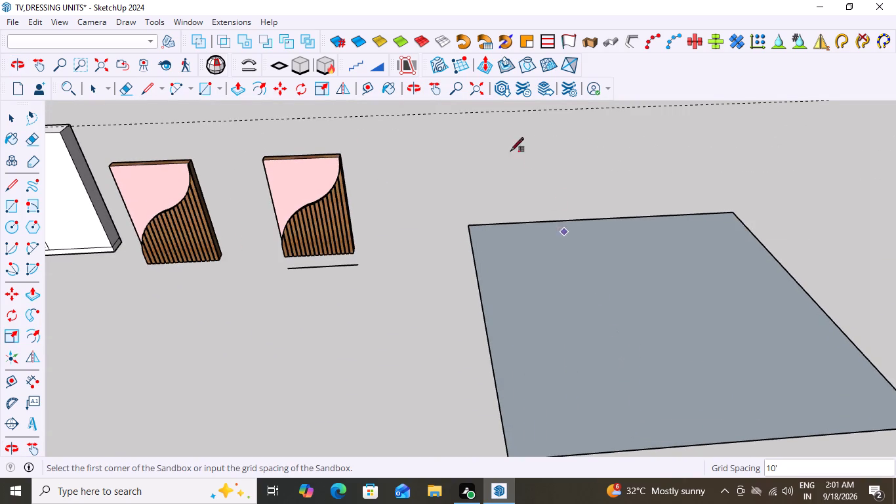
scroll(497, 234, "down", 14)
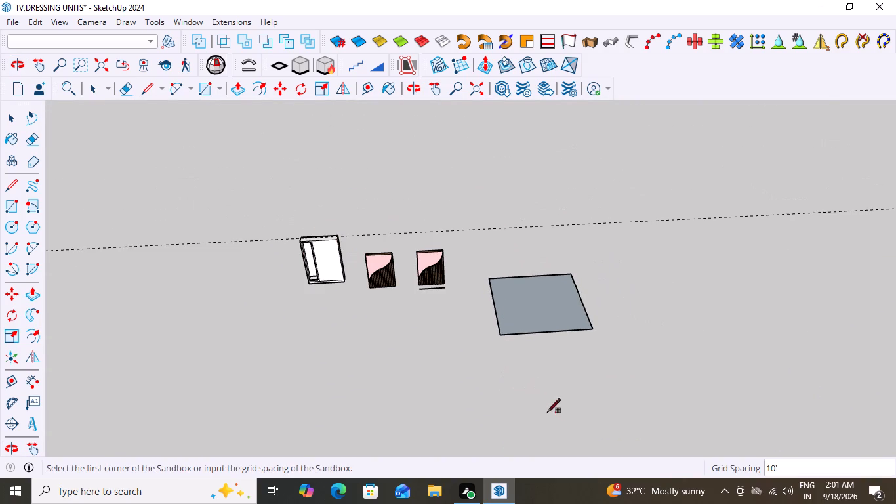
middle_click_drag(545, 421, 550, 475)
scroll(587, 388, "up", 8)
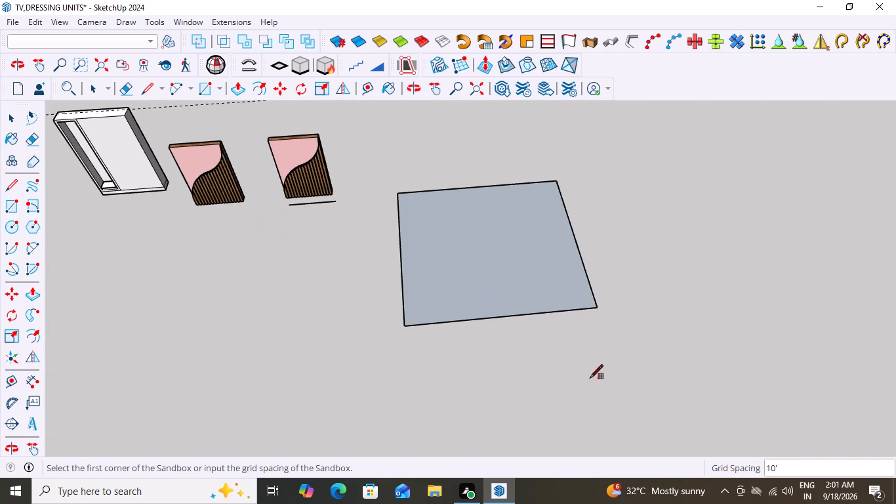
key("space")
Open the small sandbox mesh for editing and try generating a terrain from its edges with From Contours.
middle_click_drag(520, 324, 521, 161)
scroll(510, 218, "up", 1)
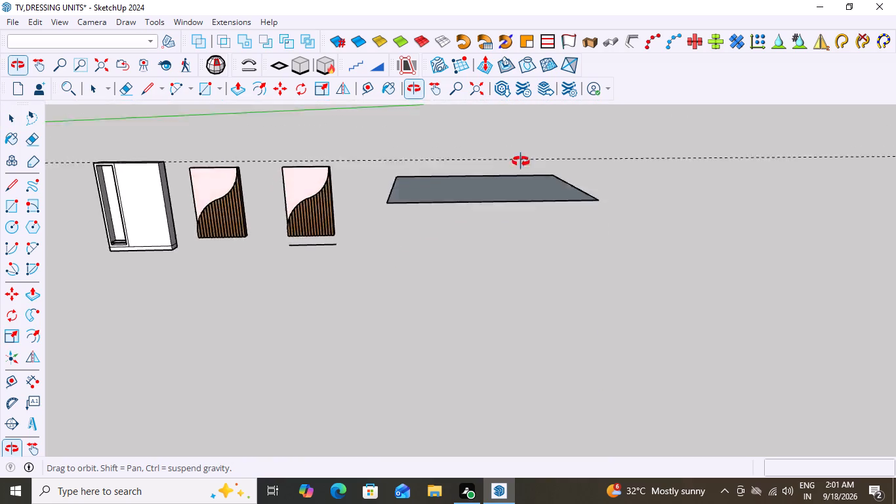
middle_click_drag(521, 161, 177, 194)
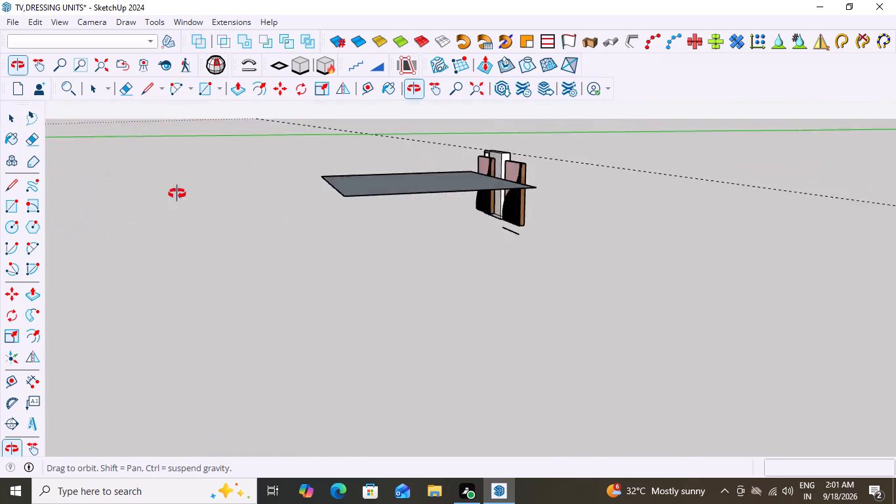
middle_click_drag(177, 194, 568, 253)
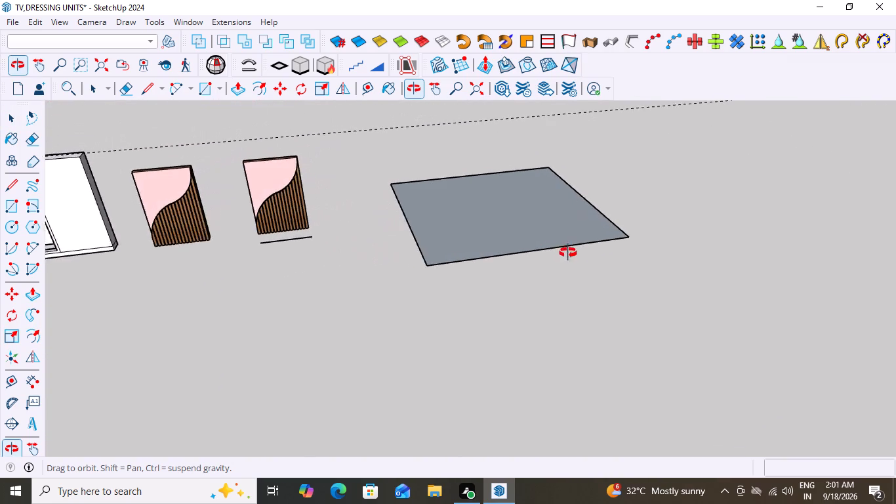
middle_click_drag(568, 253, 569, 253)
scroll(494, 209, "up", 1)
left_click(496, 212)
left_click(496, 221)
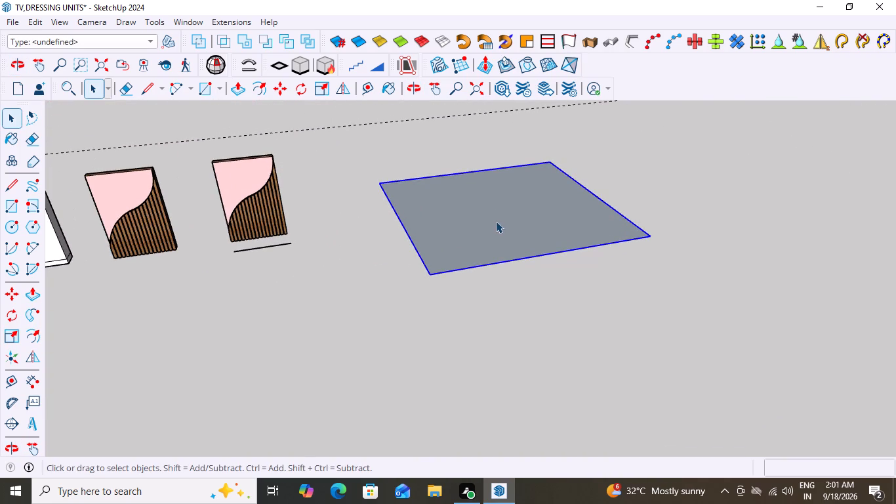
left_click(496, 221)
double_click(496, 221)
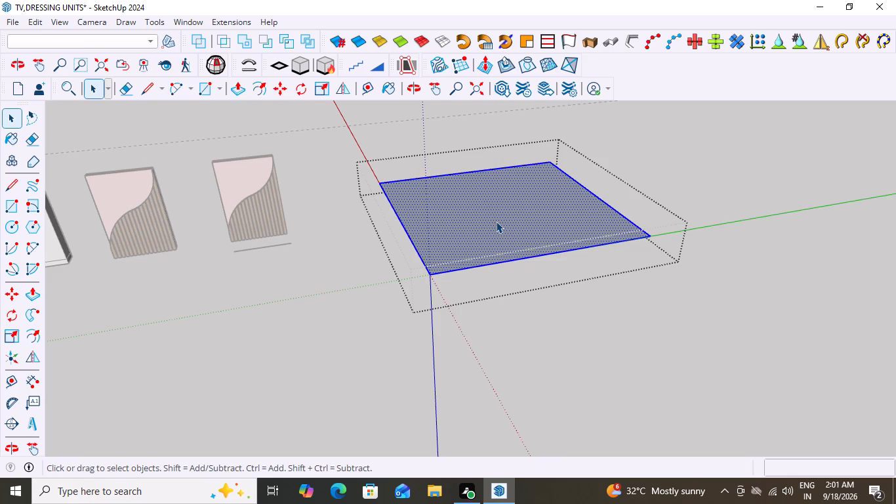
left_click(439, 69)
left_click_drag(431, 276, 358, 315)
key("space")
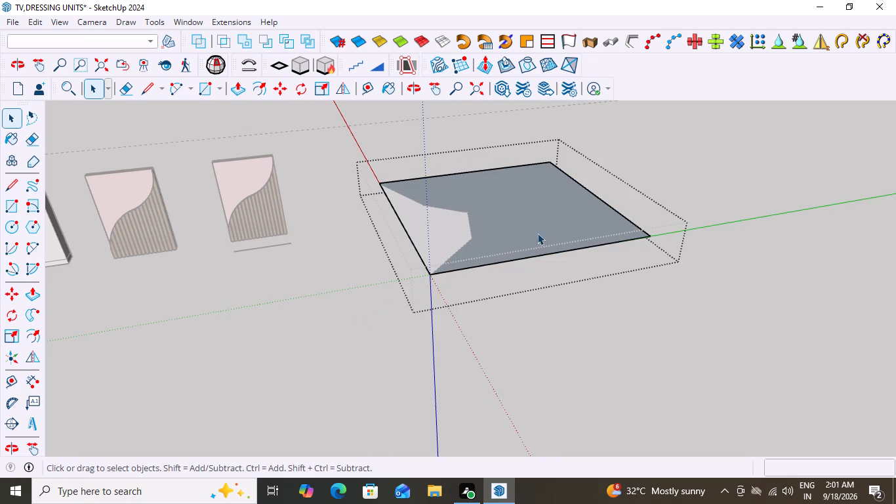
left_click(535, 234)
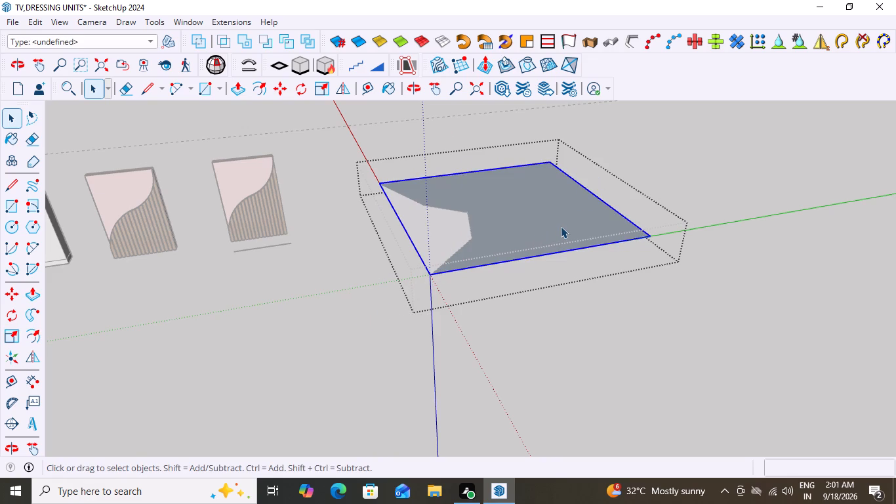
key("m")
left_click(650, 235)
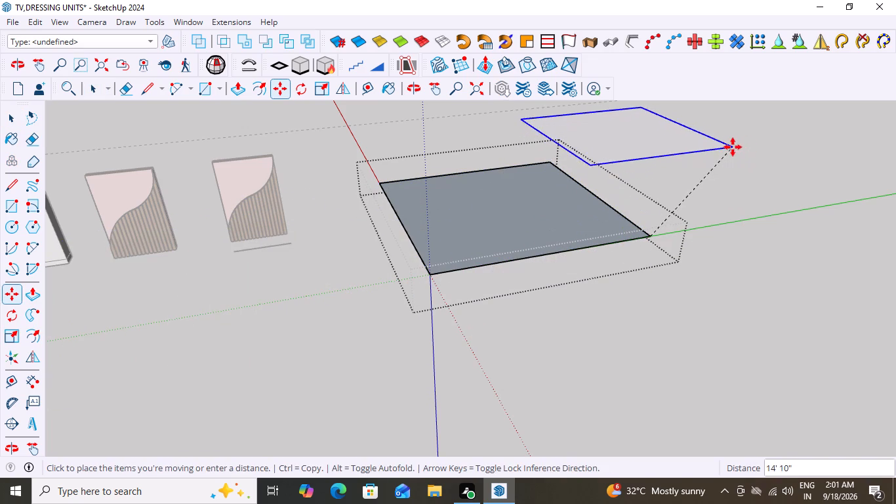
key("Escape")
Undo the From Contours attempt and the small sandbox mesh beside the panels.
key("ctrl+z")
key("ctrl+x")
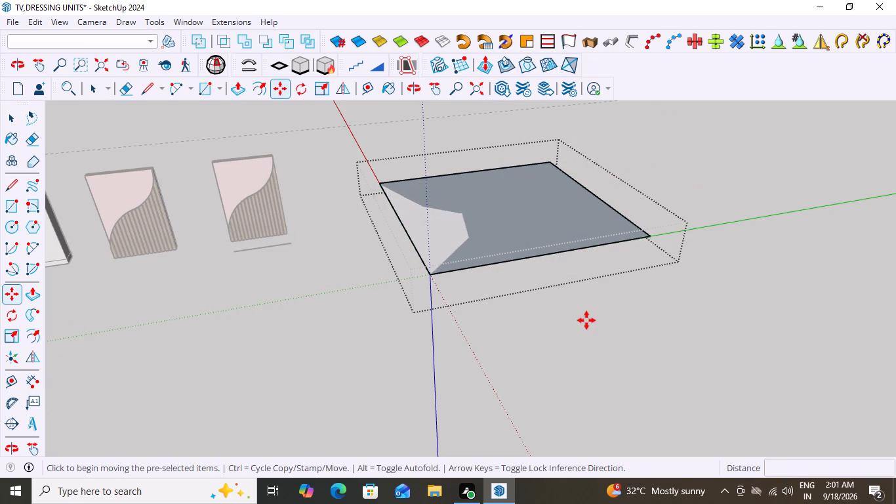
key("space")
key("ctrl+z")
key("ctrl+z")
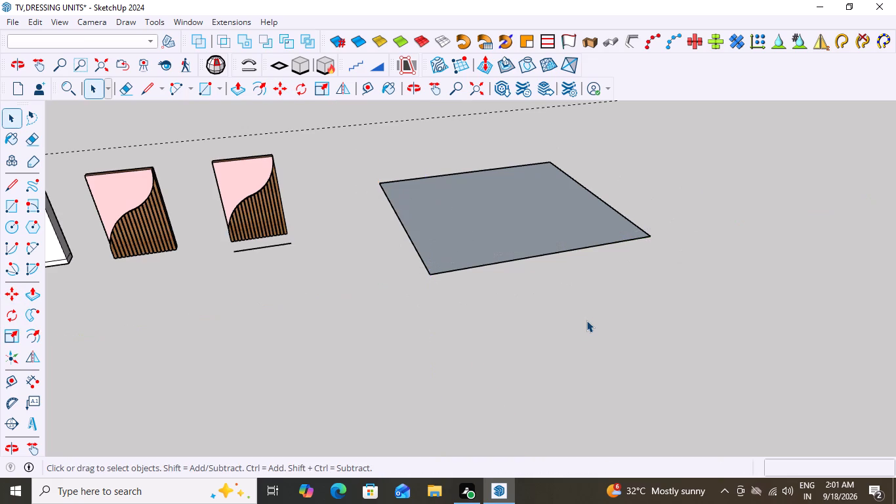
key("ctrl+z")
Draw a large From Scratch sandbox grid with 10' spacing, 11 by 12 cells, starting at the red axis away from the panels.
scroll(504, 324, "down", 12)
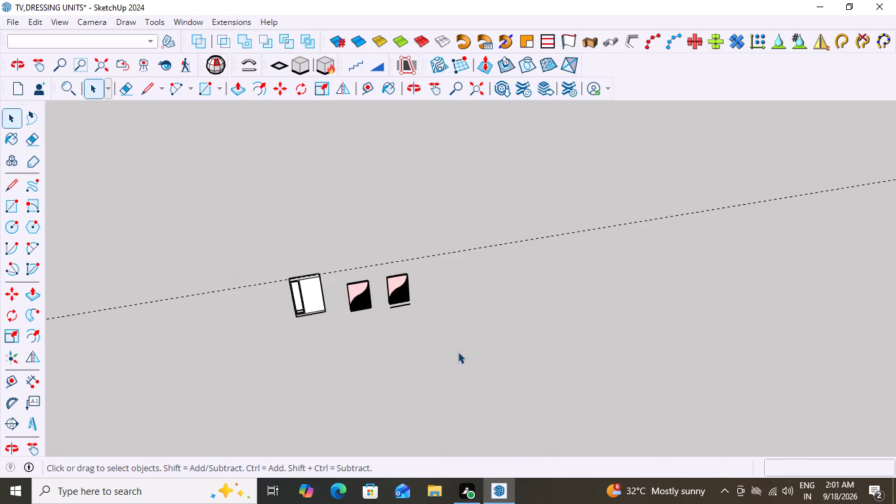
scroll(517, 330, "down", 12)
middle_click_drag(462, 326, 479, 446)
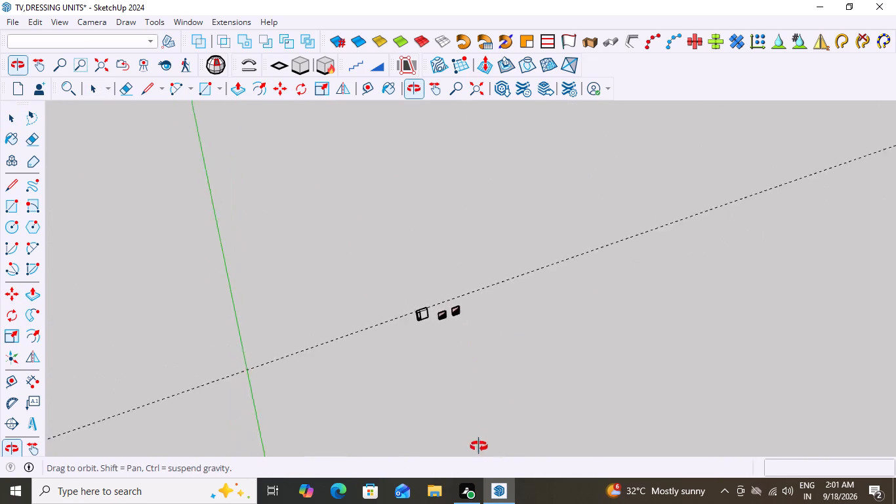
middle_click_drag(479, 446, 488, 503)
scroll(437, 331, "down", 15)
middle_click_drag(677, 318, 581, 422)
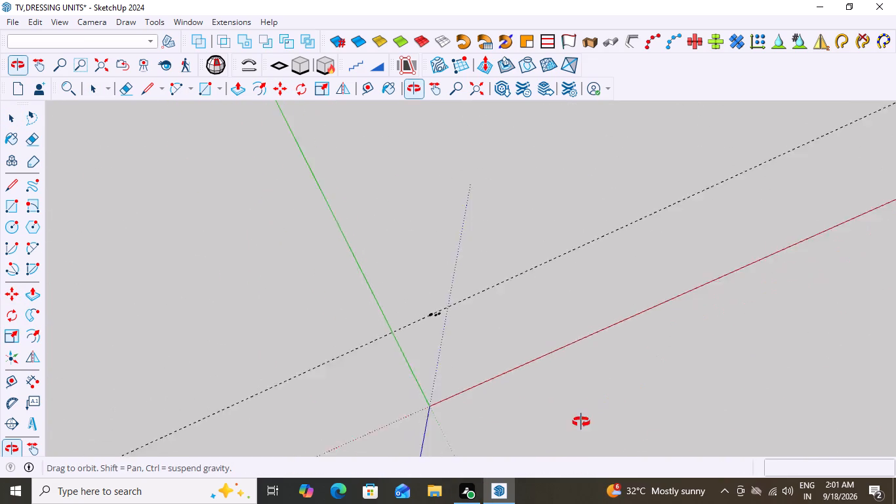
middle_click_drag(581, 422, 264, 152)
middle_click_drag(811, 240, 411, 301)
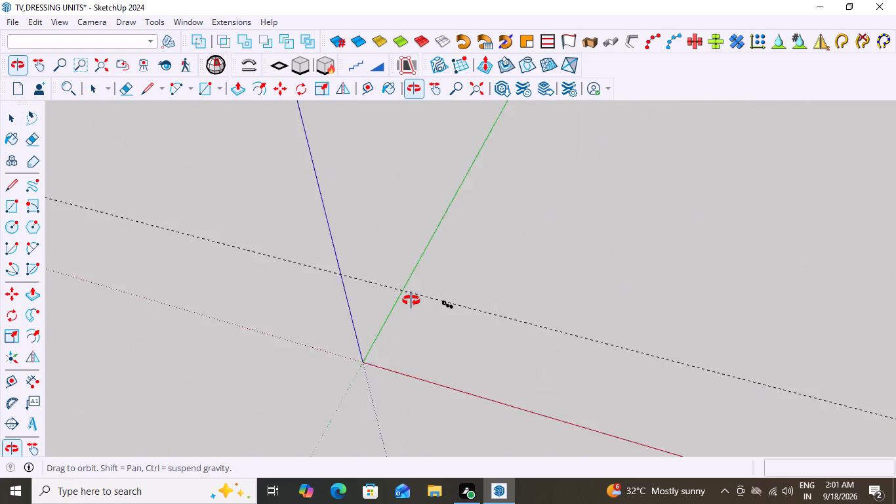
middle_click_drag(411, 301, 492, 263)
scroll(631, 493, "up", 4)
scroll(651, 418, "up", 8)
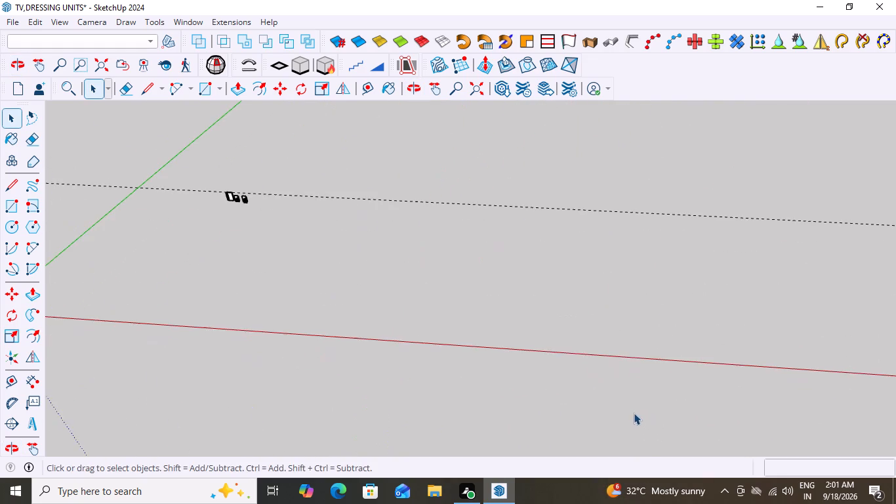
middle_click_drag(614, 382, 635, 404)
scroll(447, 383, "up", 4)
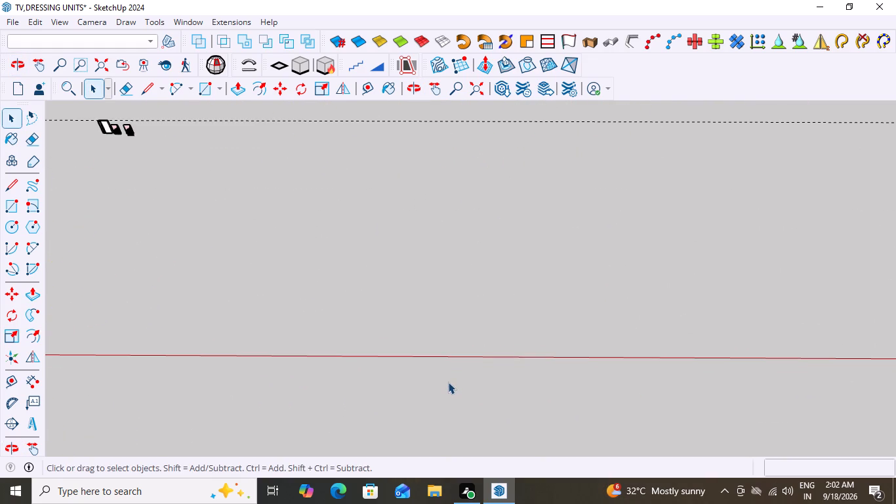
scroll(367, 356, "up", 1)
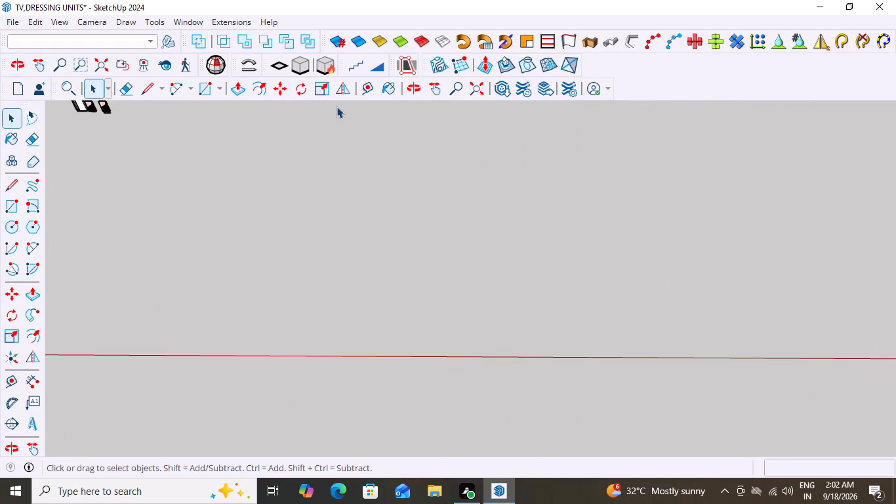
left_click(461, 62)
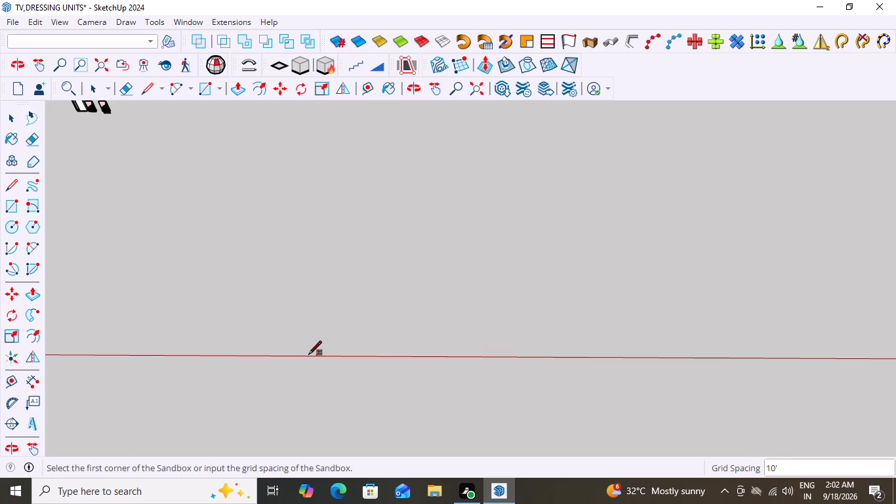
left_click(306, 359)
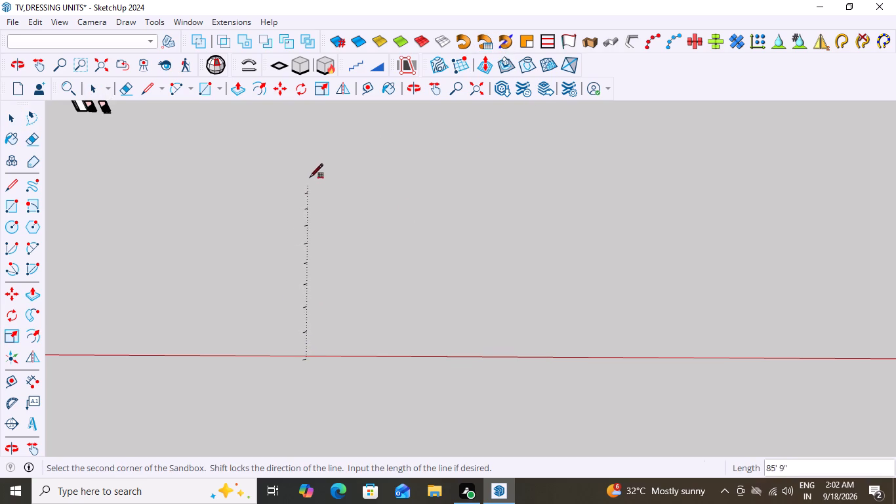
left_click(304, 142)
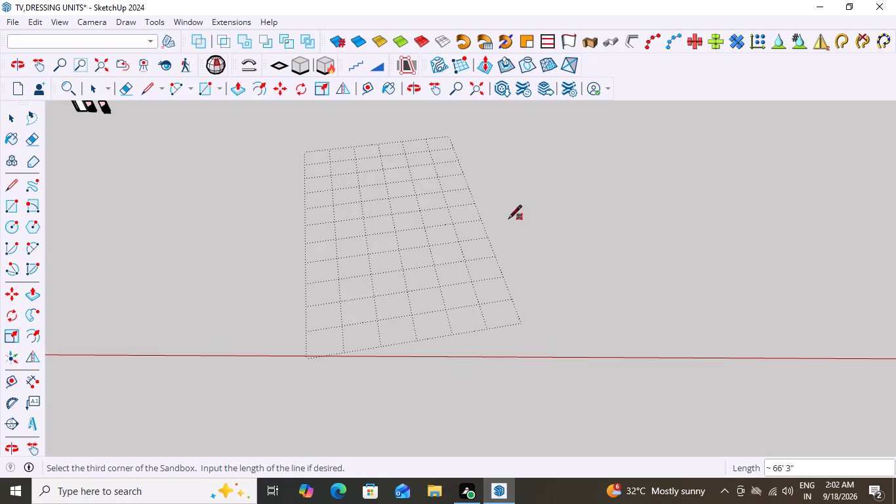
left_click(703, 243)
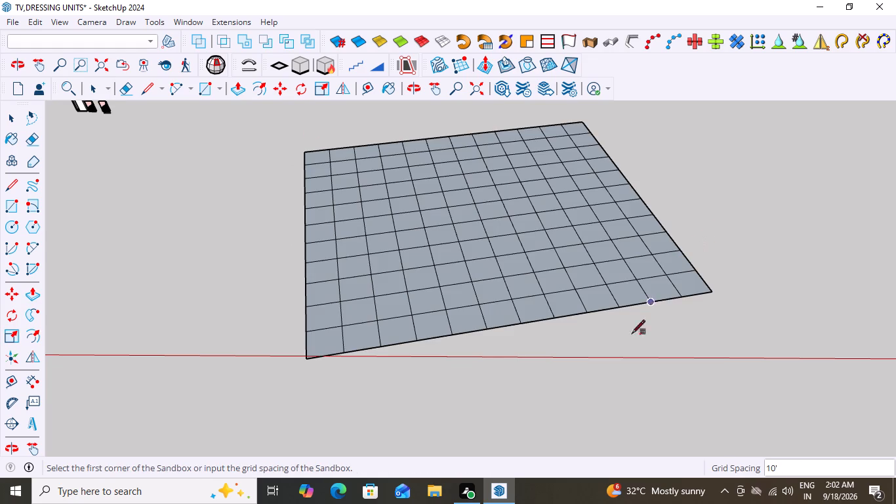
middle_click_drag(613, 371, 561, 371)
scroll(465, 257, "up", 2)
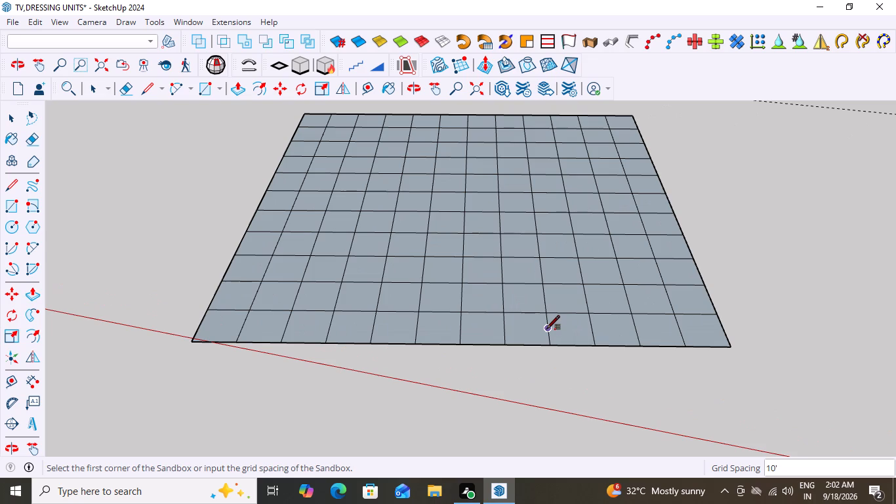
scroll(556, 392, "down", 8)
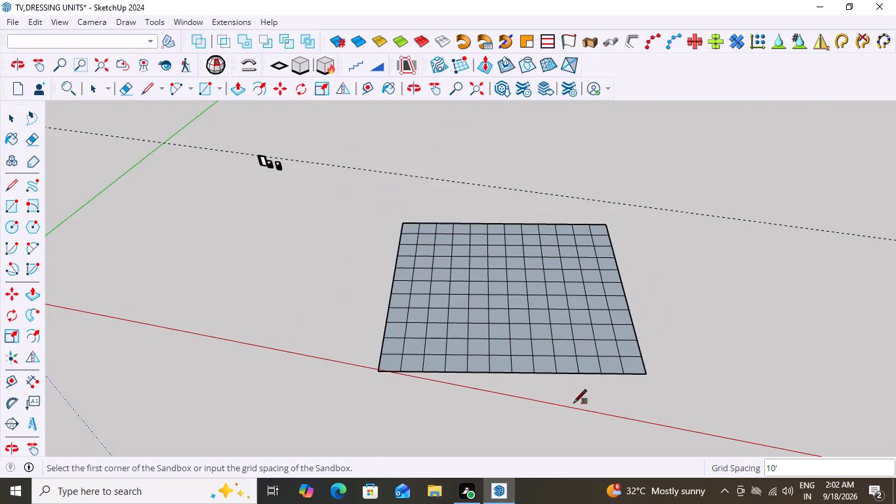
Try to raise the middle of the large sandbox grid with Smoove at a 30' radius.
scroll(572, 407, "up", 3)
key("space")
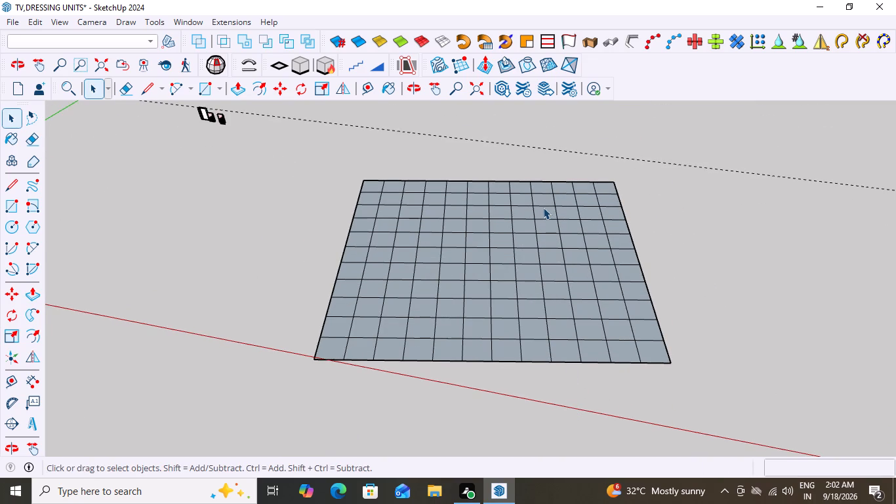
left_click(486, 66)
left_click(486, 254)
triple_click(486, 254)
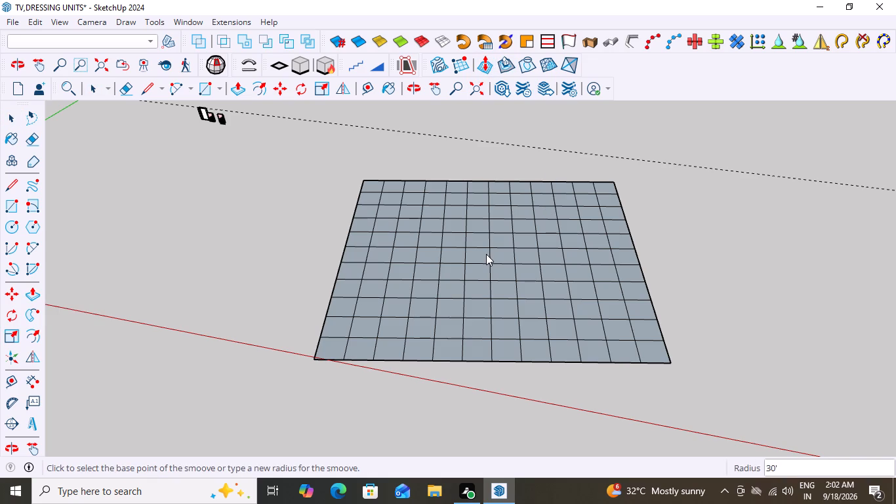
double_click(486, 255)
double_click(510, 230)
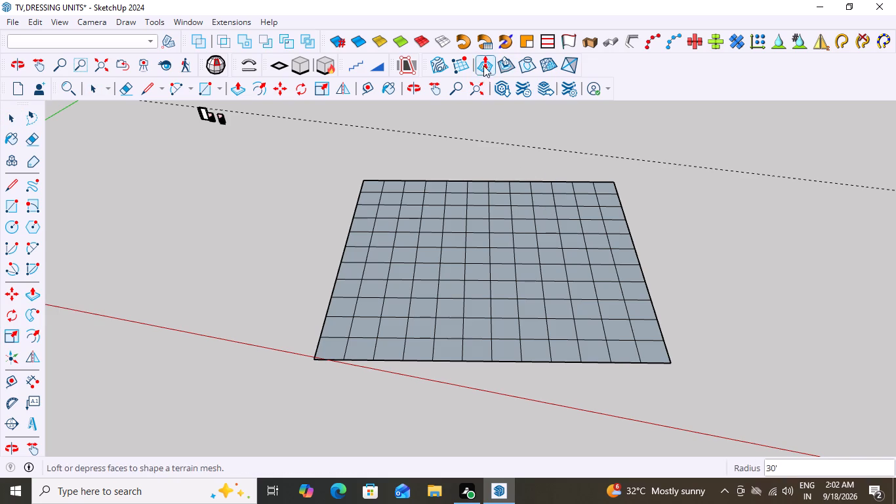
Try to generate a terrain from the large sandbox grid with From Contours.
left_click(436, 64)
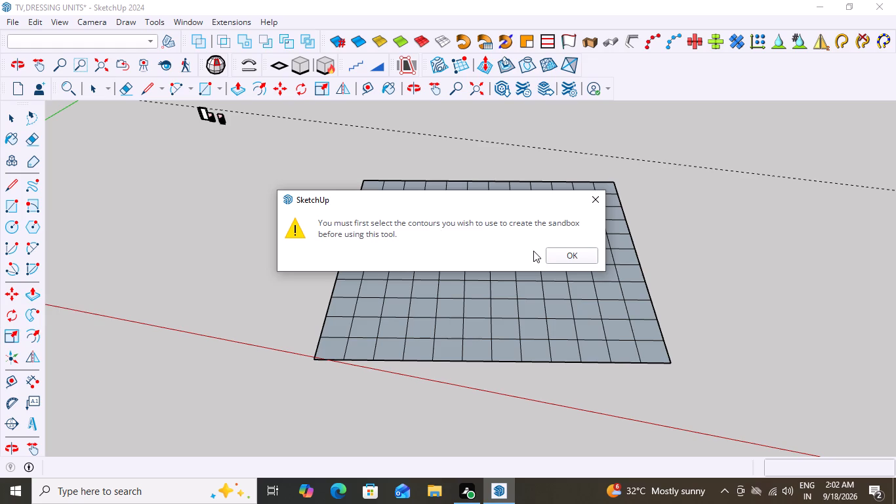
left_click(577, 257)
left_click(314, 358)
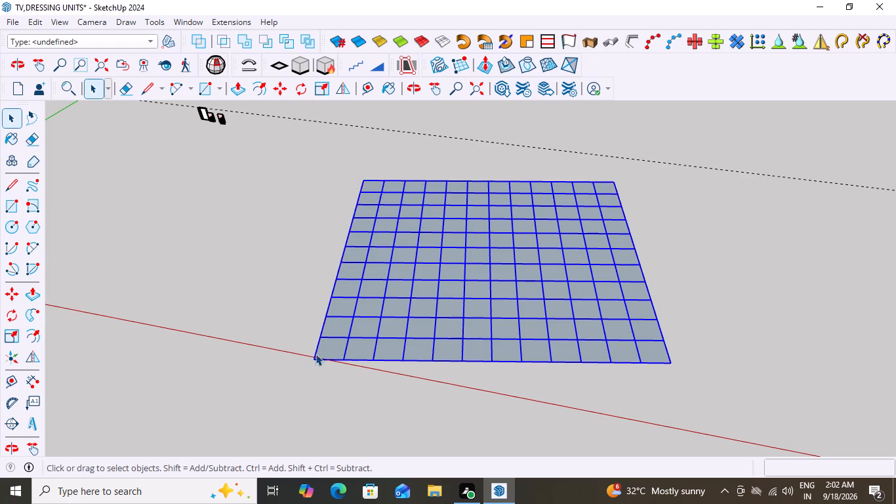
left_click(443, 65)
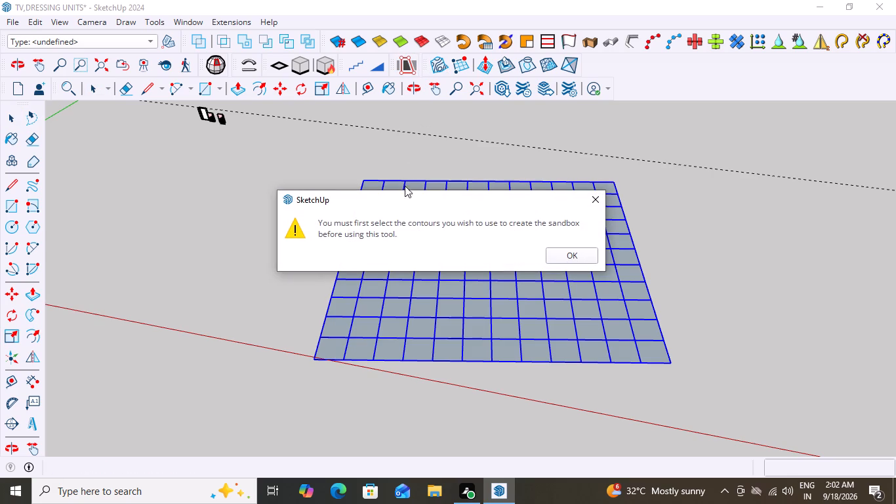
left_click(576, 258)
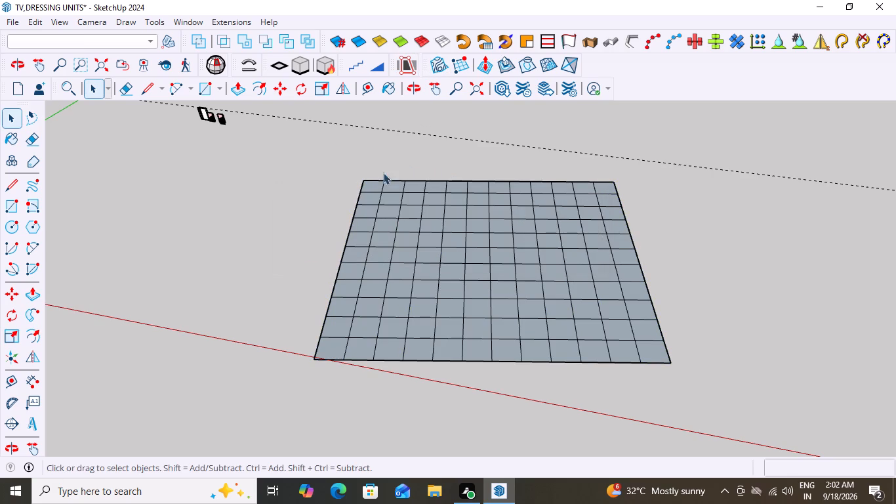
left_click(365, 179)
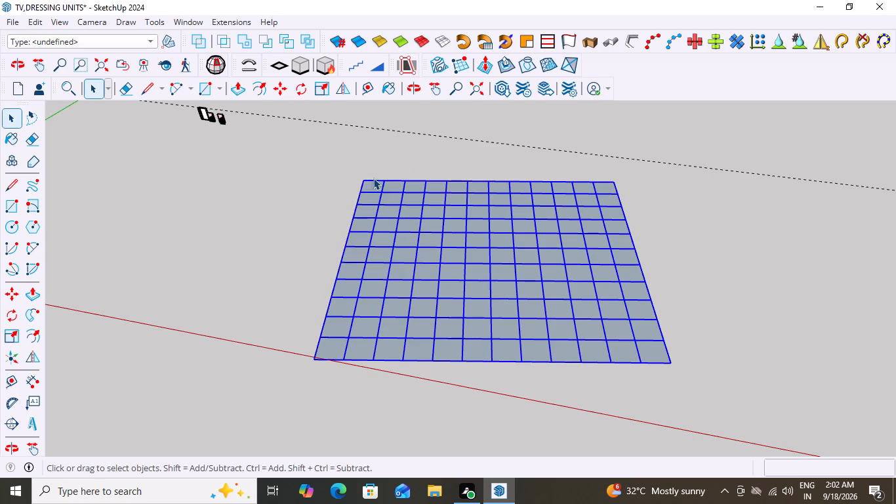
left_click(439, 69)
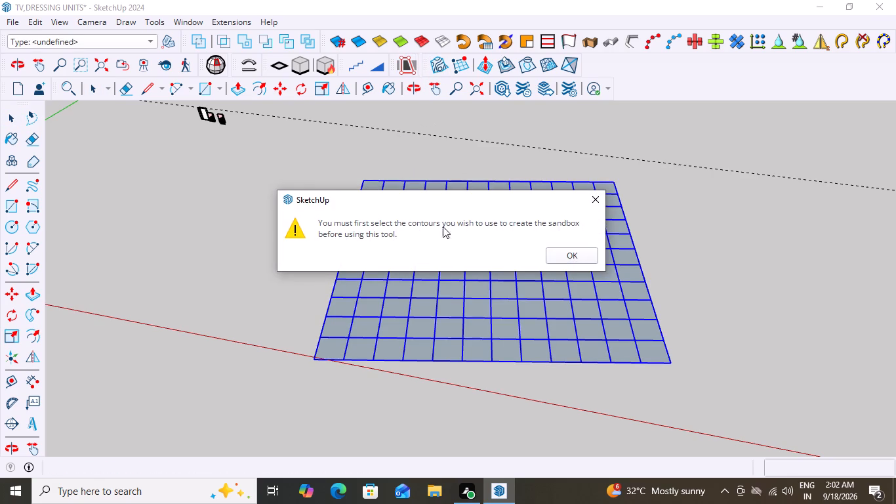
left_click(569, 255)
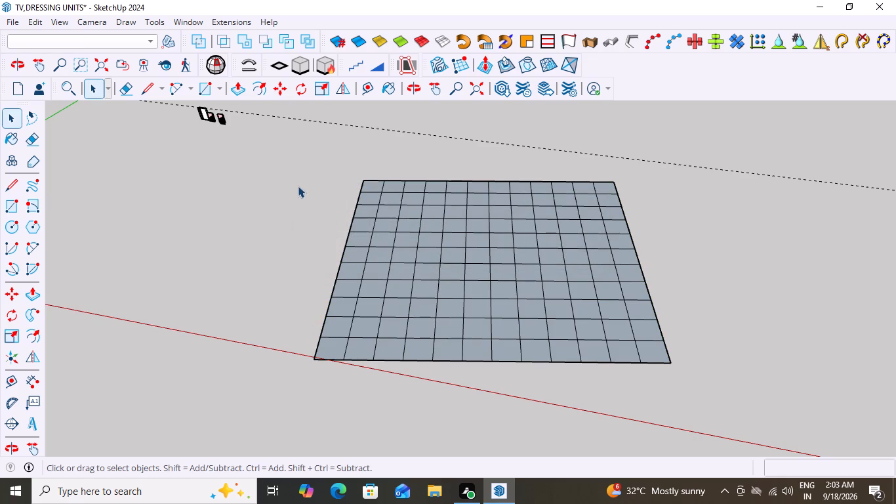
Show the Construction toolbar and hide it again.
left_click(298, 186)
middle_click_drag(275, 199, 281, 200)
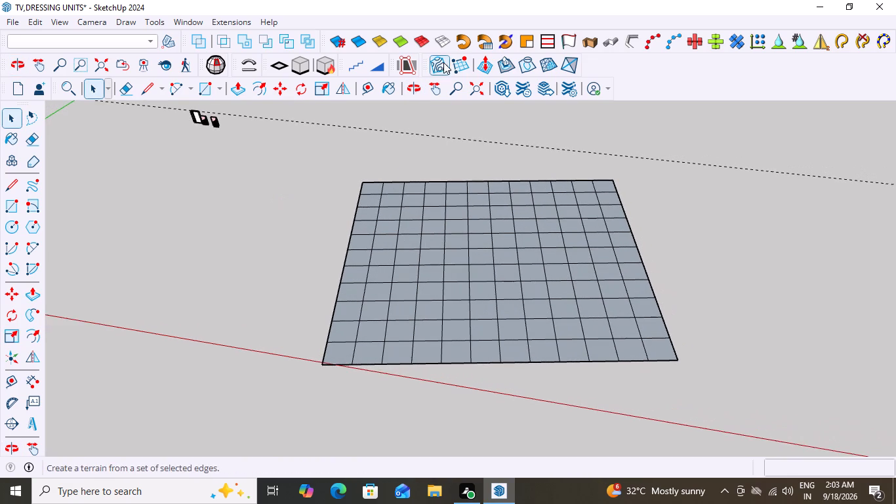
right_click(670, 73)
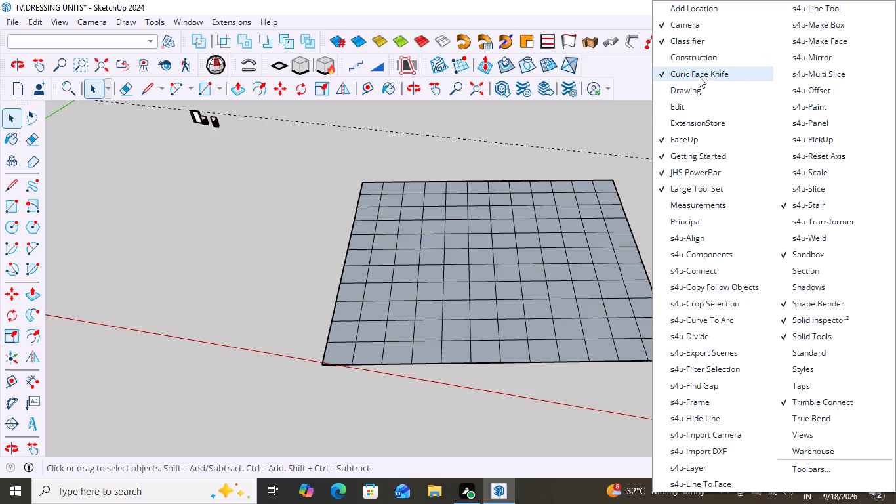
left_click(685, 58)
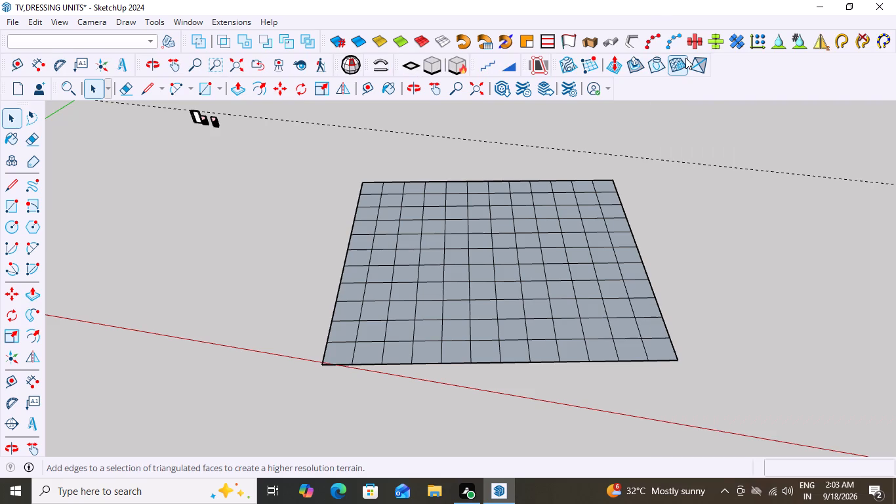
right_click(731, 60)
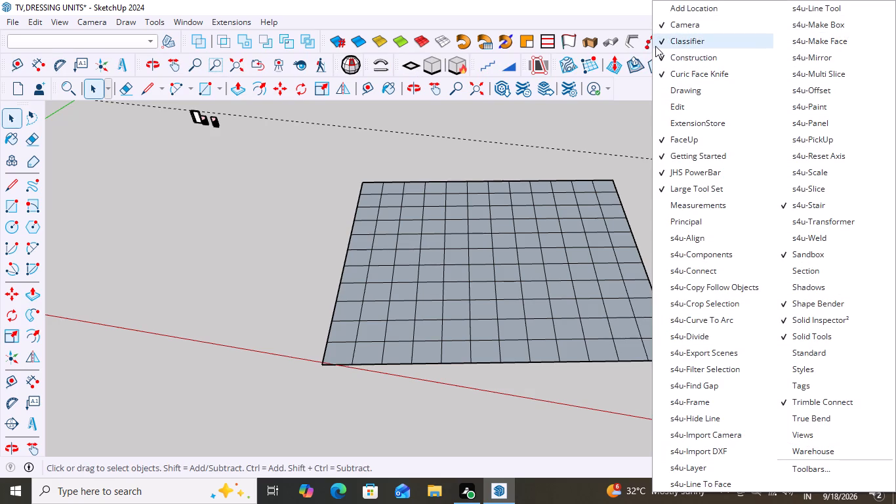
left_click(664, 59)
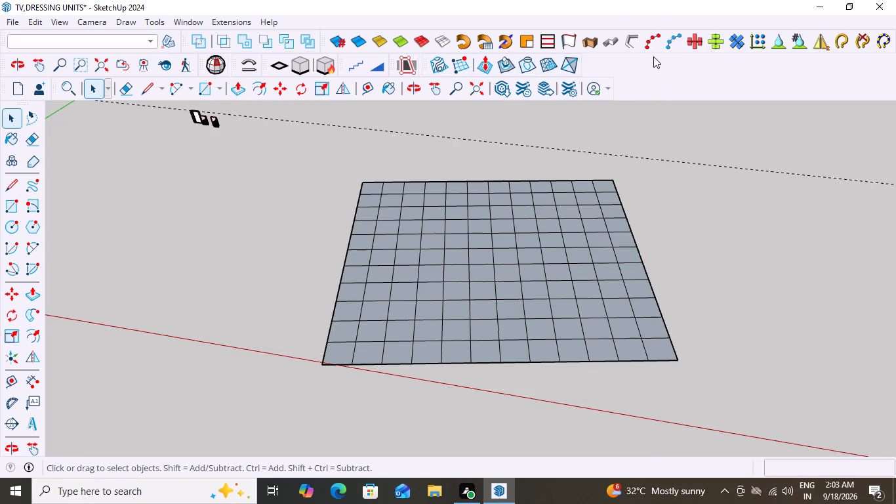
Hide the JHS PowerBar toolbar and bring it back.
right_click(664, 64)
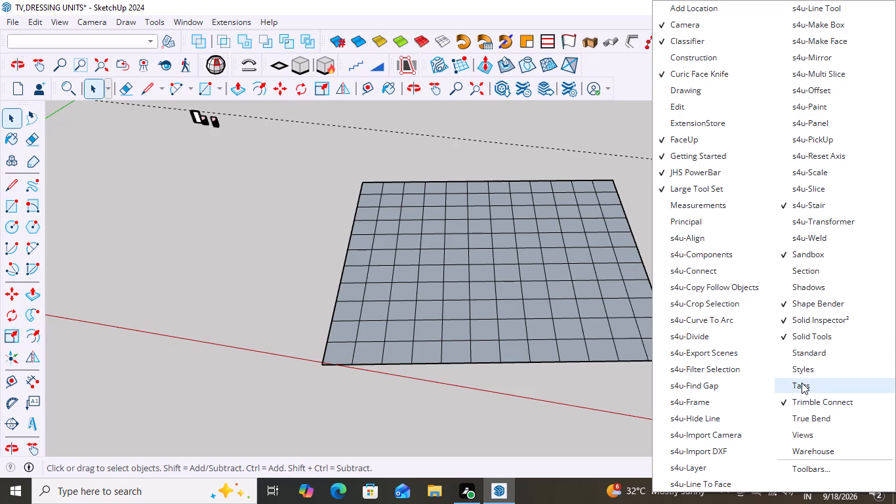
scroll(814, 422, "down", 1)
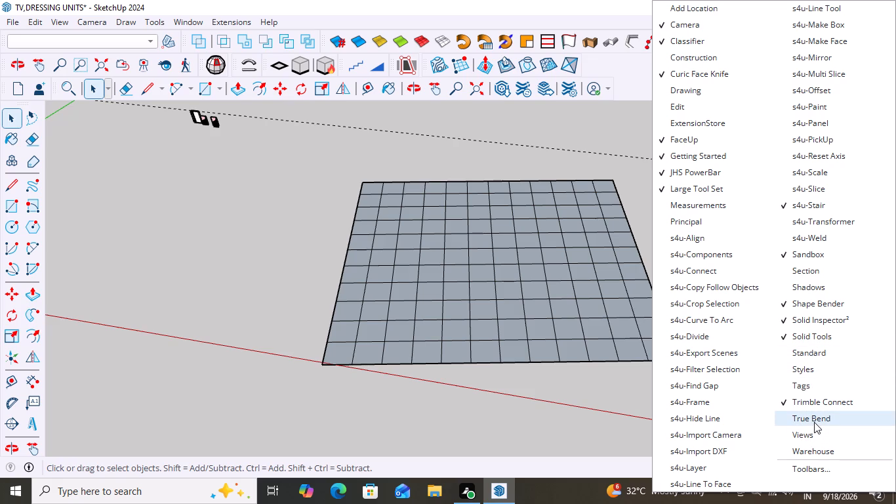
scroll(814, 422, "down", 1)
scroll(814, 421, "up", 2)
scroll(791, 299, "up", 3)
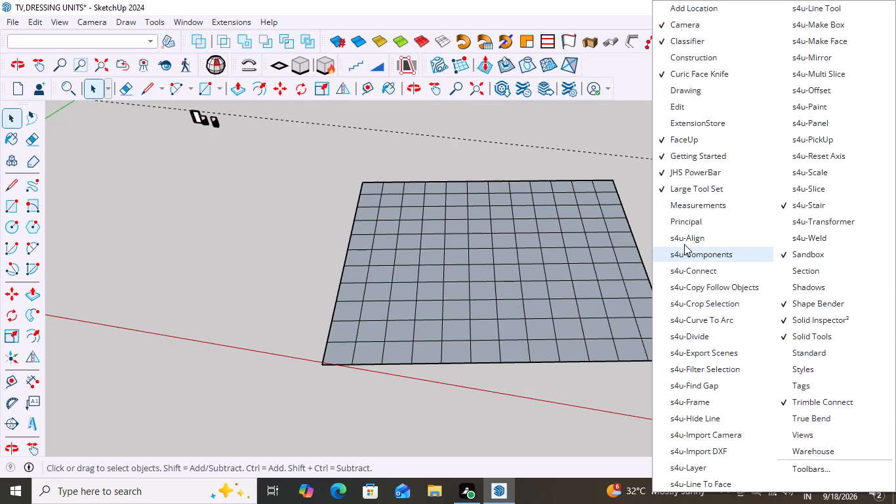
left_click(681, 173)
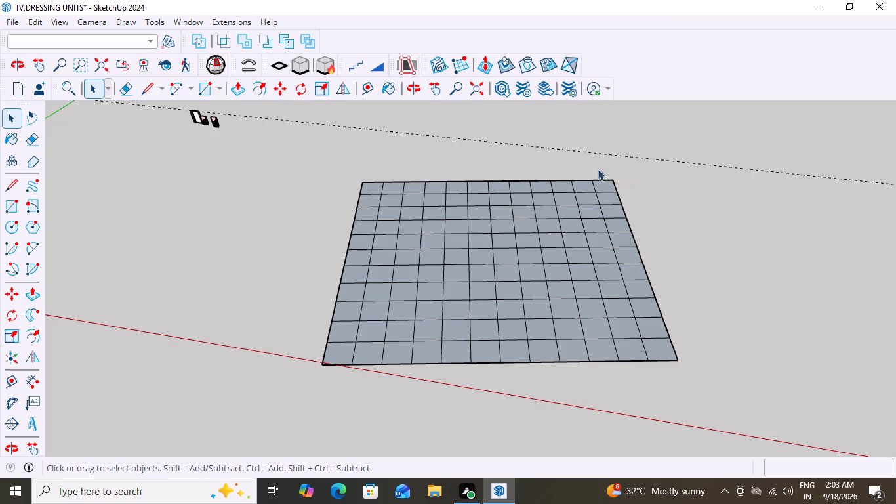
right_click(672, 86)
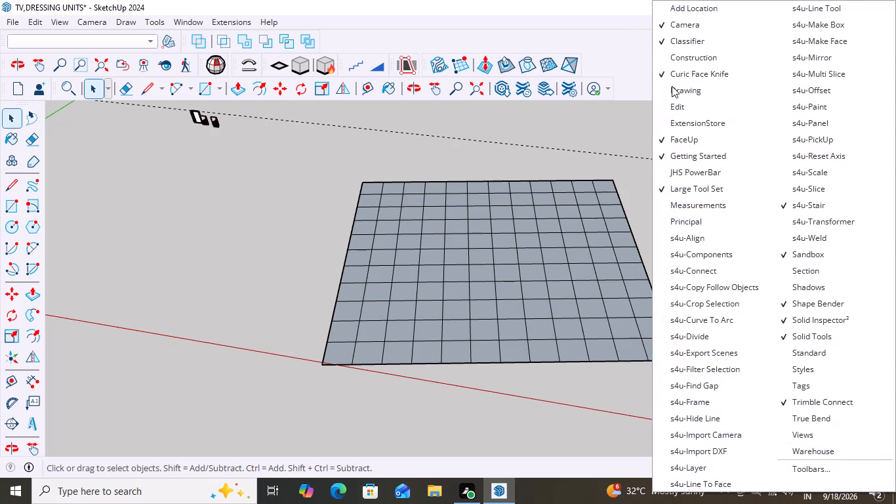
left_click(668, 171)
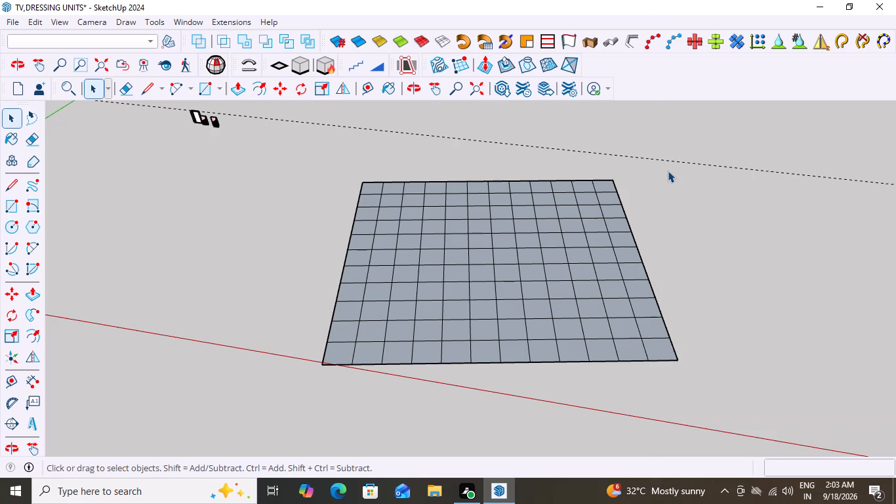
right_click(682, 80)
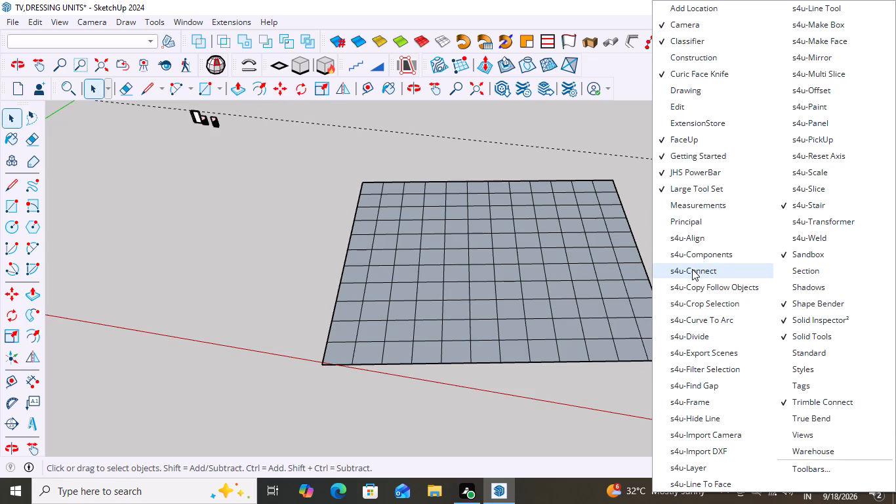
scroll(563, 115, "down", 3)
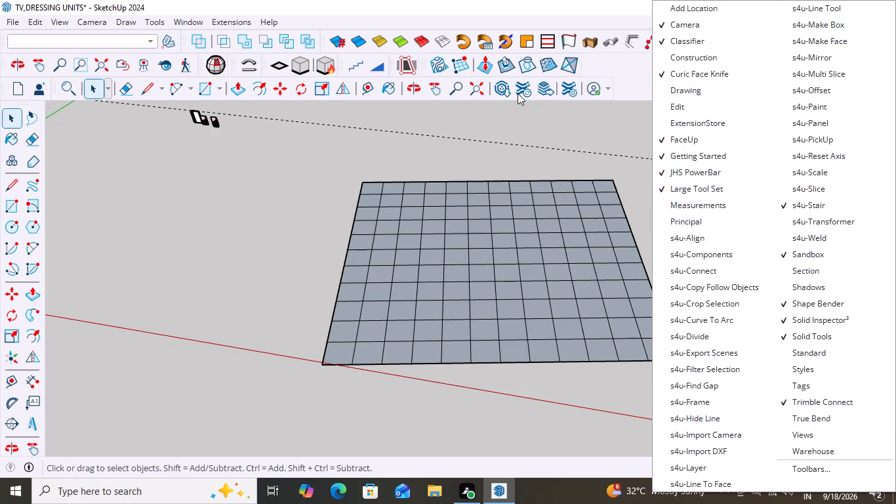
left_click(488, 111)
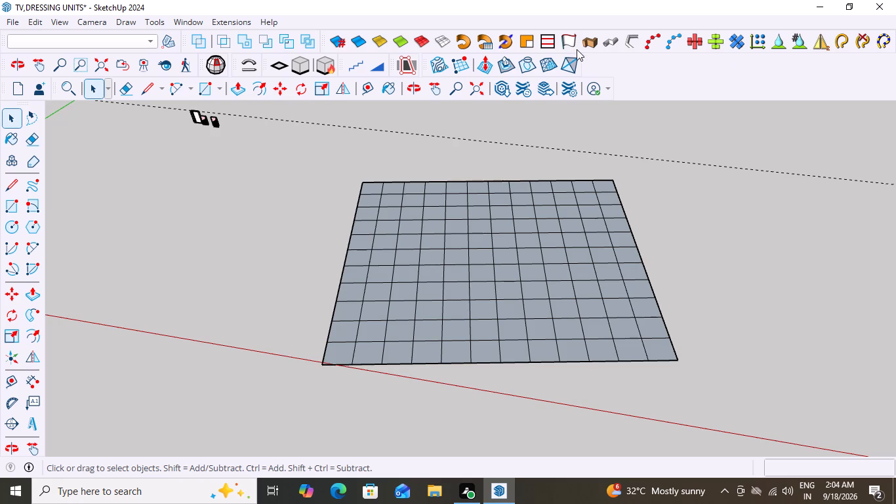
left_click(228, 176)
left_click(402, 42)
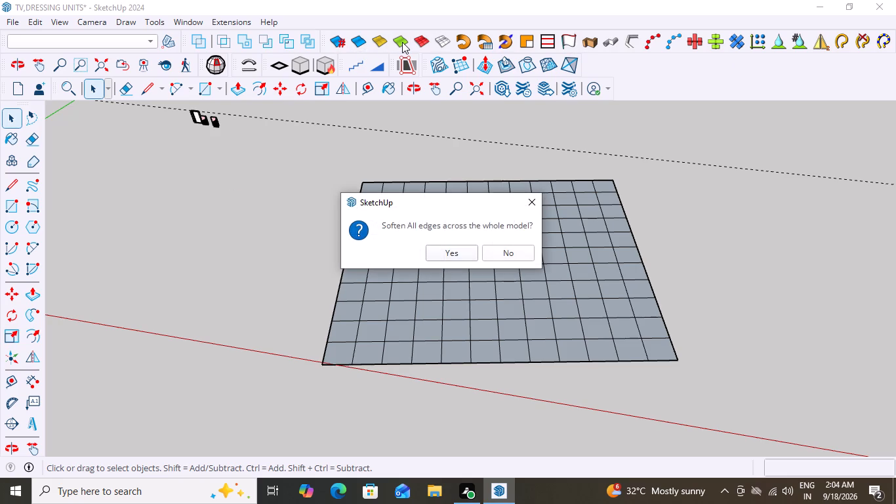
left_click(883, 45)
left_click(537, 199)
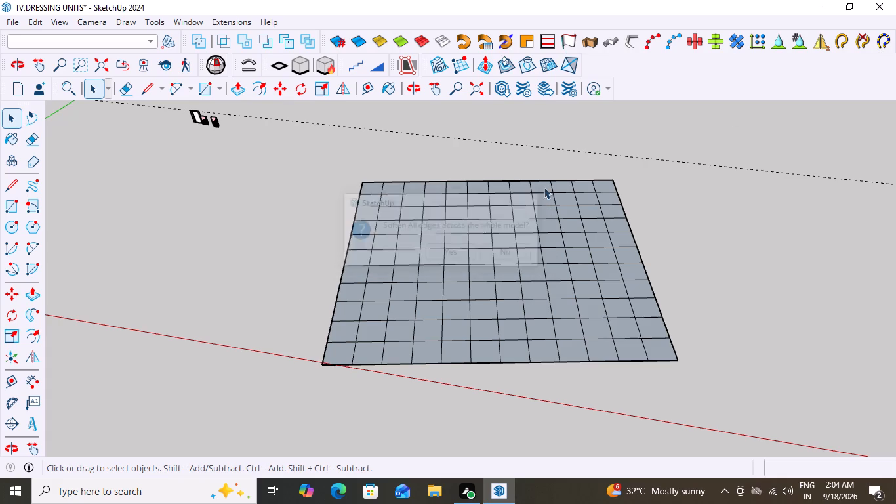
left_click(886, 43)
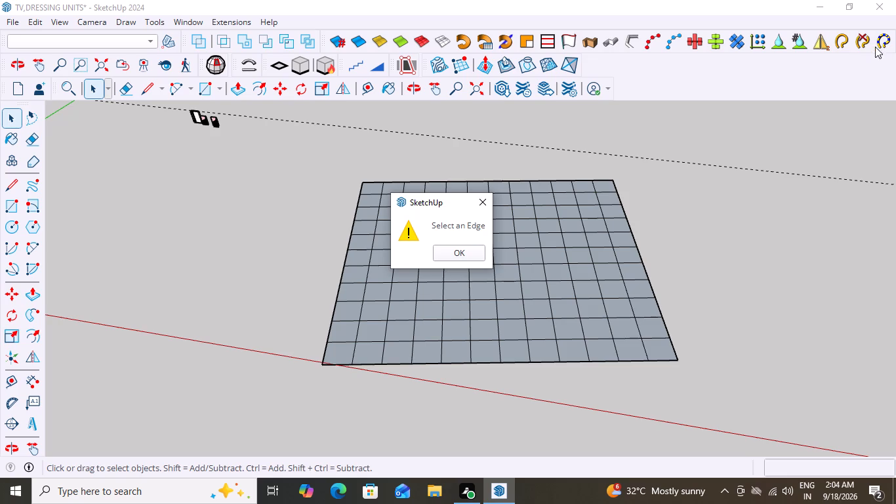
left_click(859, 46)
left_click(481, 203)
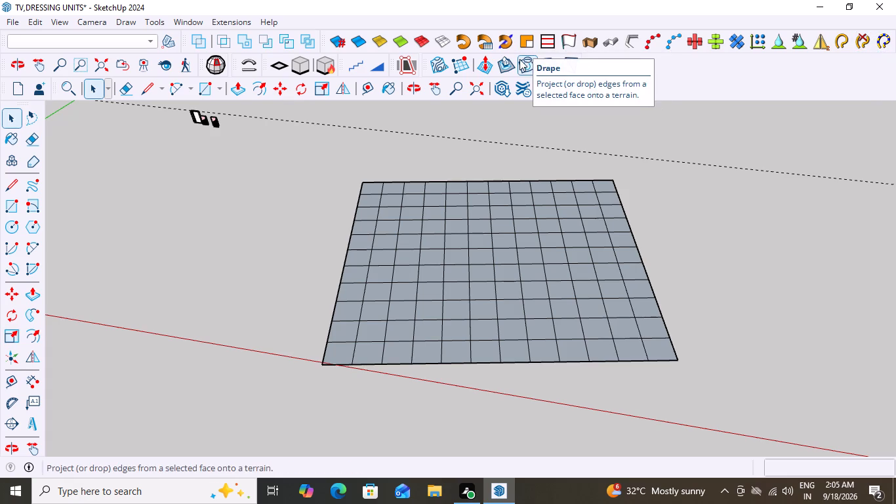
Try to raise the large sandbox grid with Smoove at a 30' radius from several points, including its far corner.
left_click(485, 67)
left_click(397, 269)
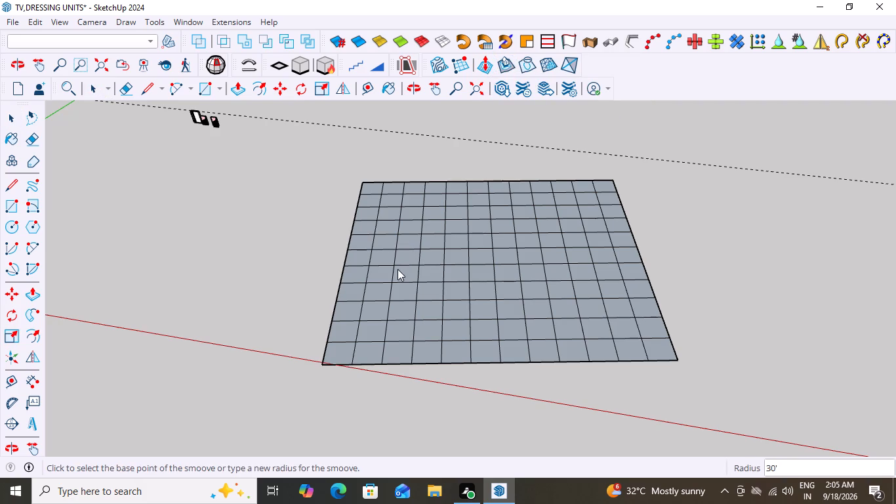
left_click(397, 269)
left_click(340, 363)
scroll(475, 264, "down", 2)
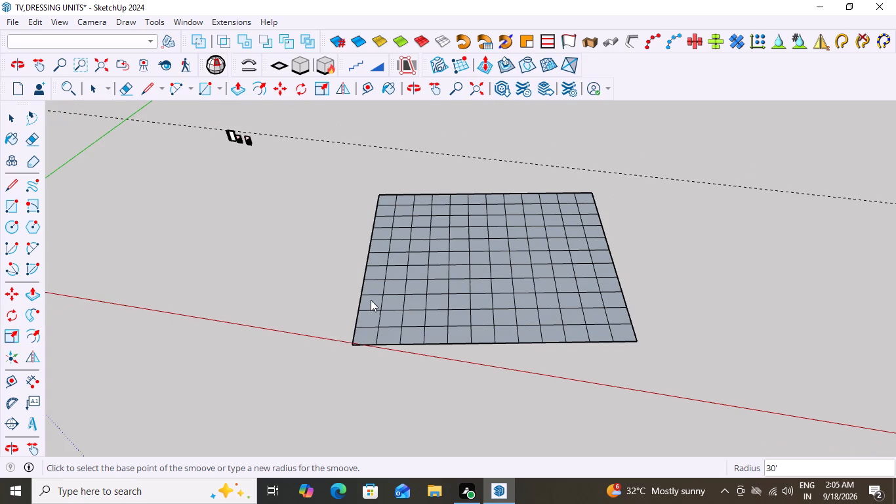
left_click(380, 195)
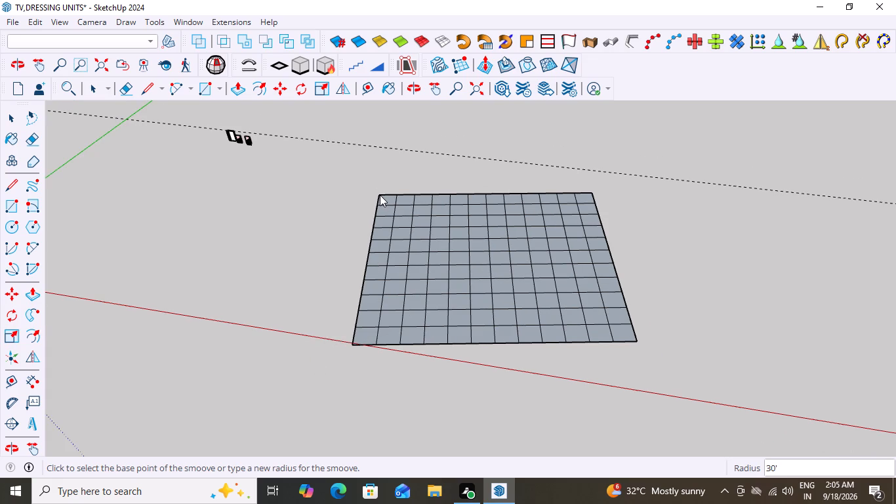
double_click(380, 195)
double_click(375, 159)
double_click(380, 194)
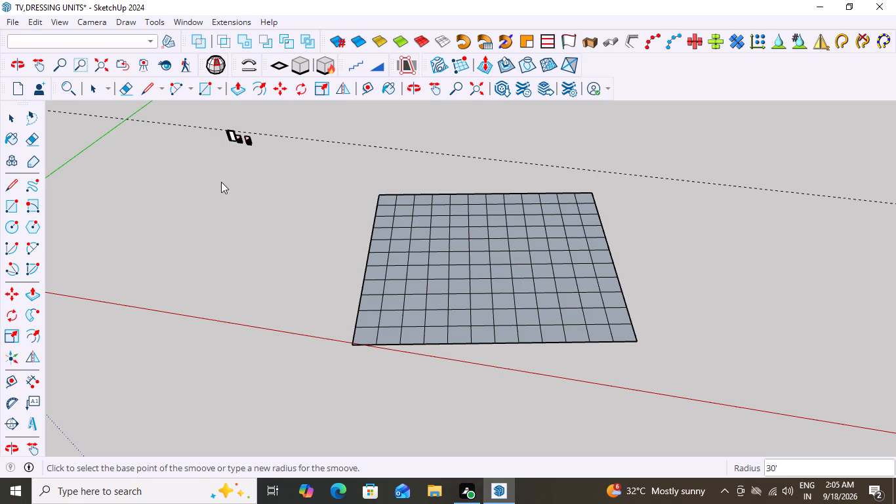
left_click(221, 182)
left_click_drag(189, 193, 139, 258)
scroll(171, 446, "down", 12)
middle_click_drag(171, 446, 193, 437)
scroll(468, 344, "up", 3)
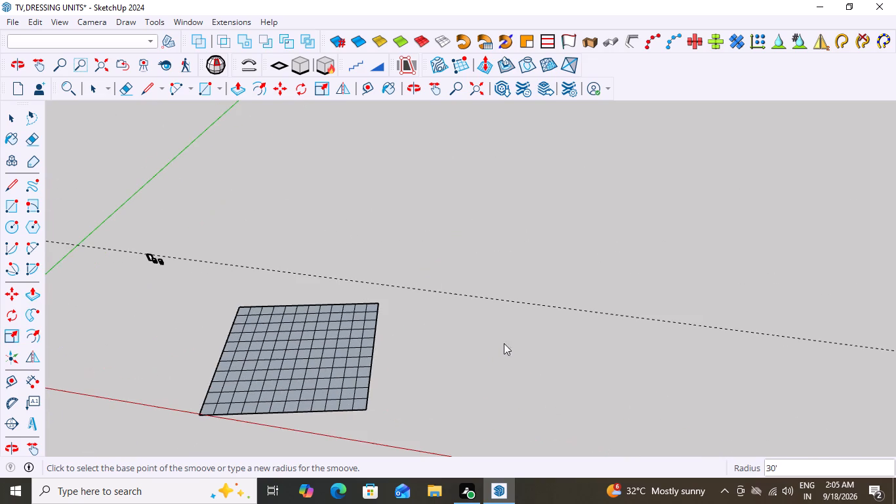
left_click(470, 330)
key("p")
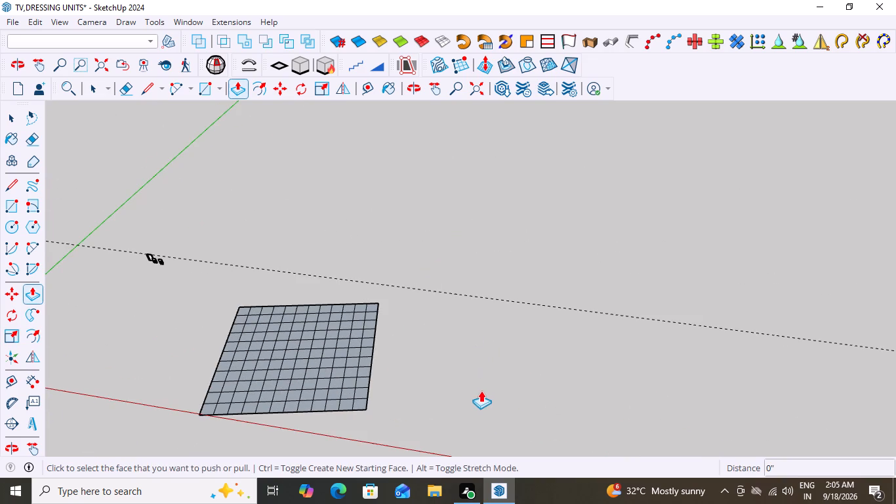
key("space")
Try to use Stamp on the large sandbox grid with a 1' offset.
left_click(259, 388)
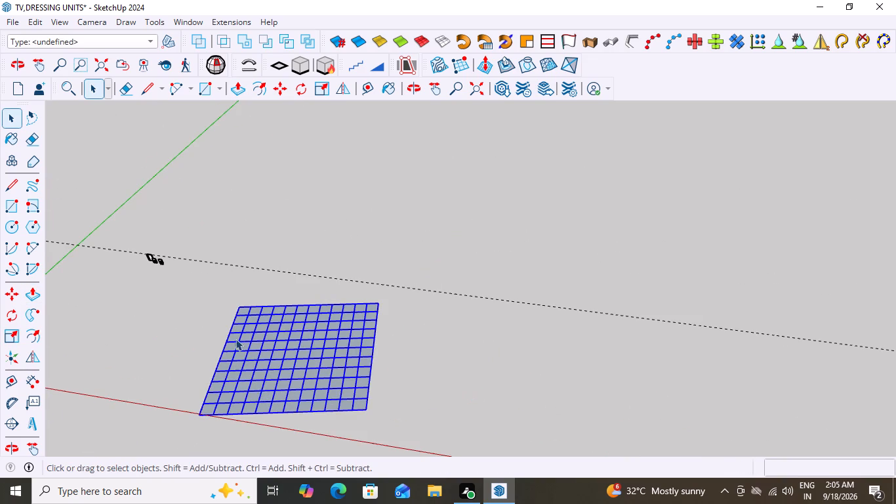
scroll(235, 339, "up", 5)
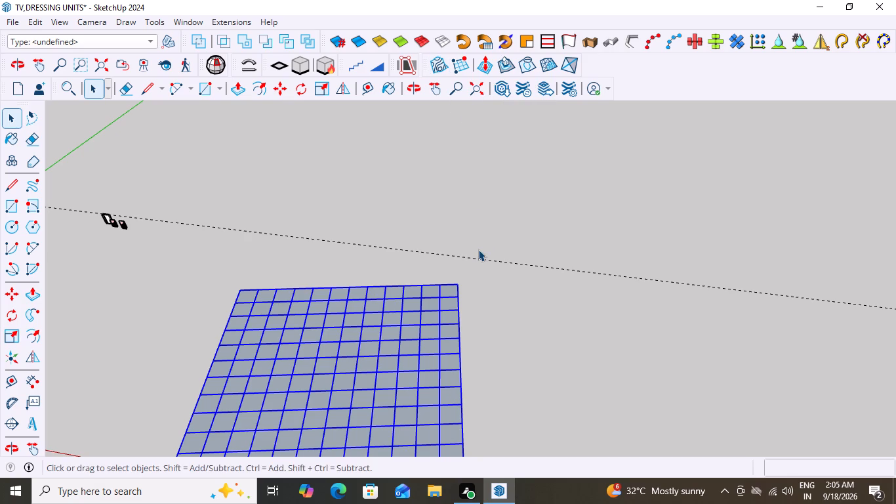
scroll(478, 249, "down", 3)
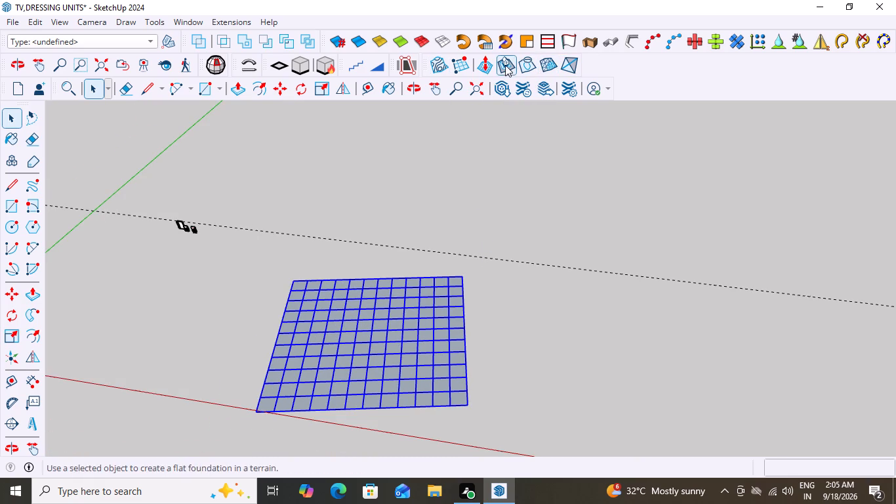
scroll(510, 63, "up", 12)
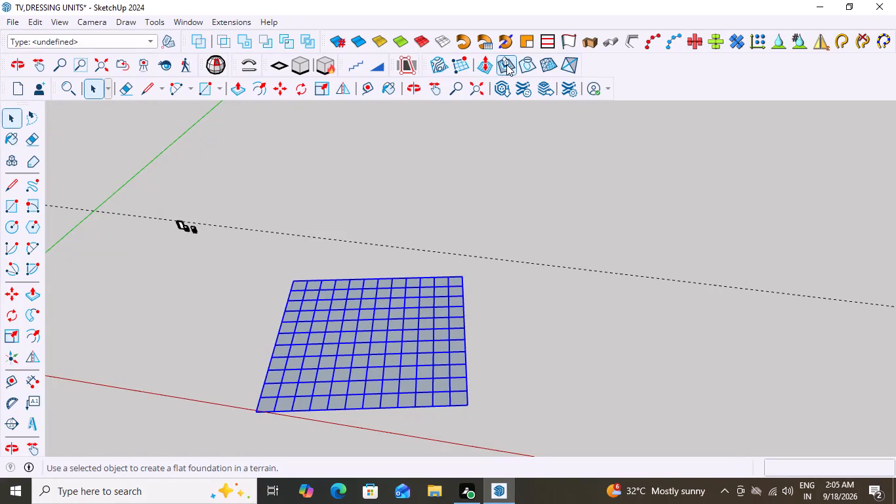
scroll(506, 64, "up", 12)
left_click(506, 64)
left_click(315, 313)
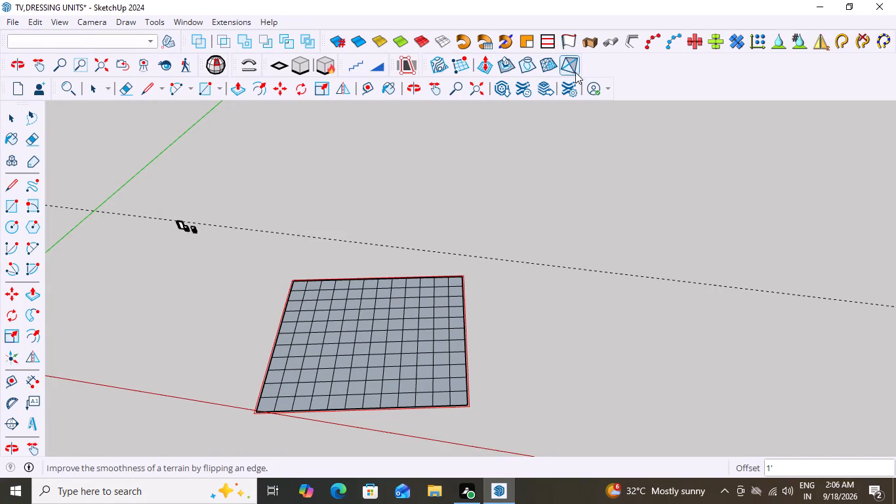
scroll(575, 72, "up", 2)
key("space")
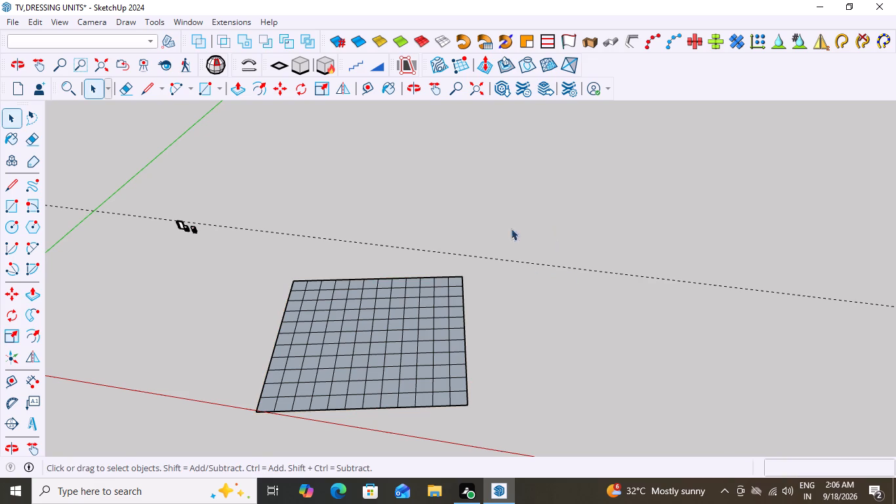
Delete the large sandbox grid.
left_click(516, 217)
left_click_drag(548, 302, 266, 378)
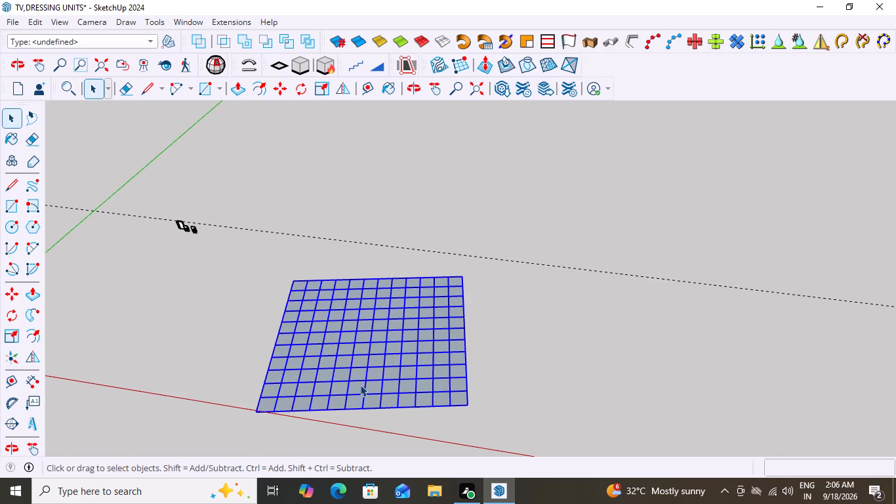
key("Delete")
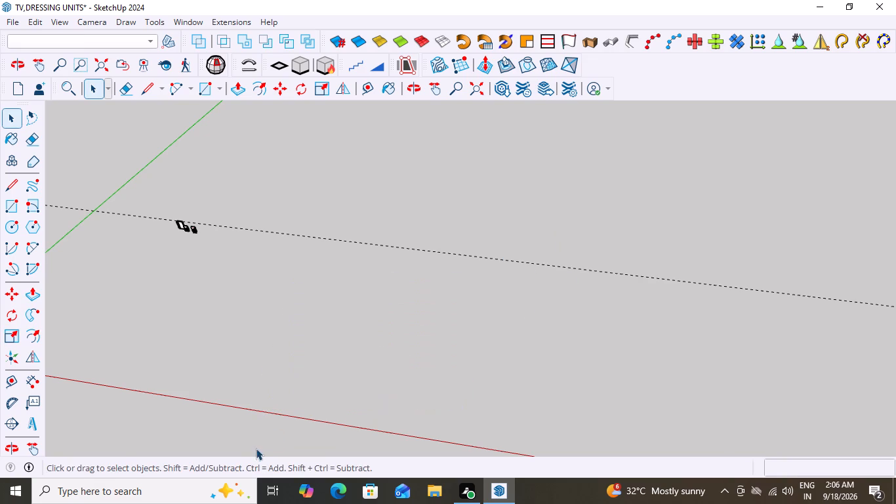
Draw a large flat rectangle on the ground beside the red axis, where the grid was.
scroll(256, 448, "up", 1)
middle_click_drag(375, 434, 382, 410)
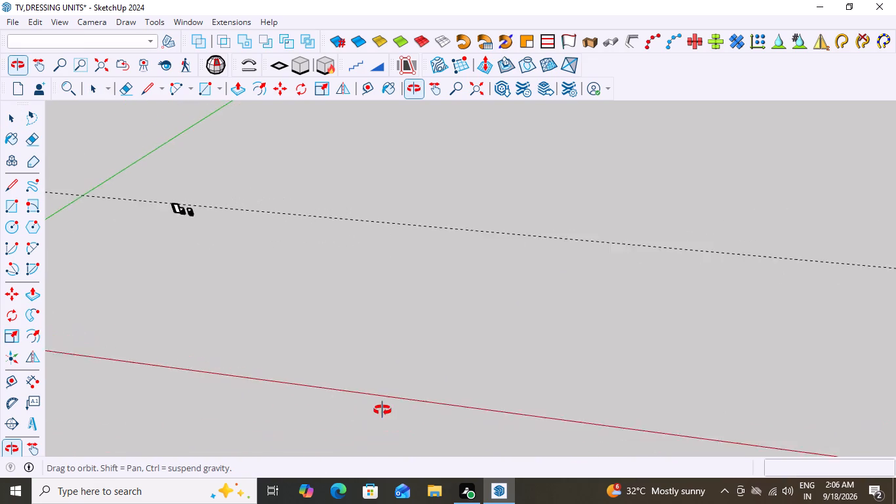
middle_click_drag(382, 410, 405, 421)
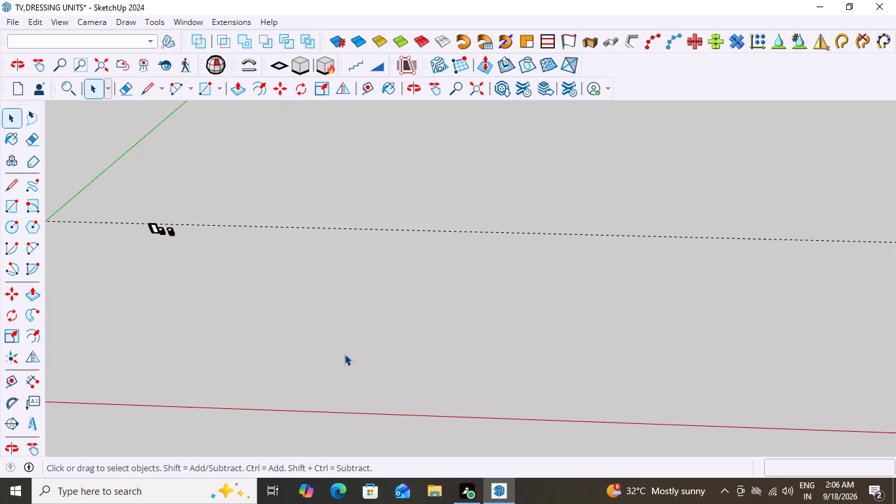
key("r")
left_click(296, 322)
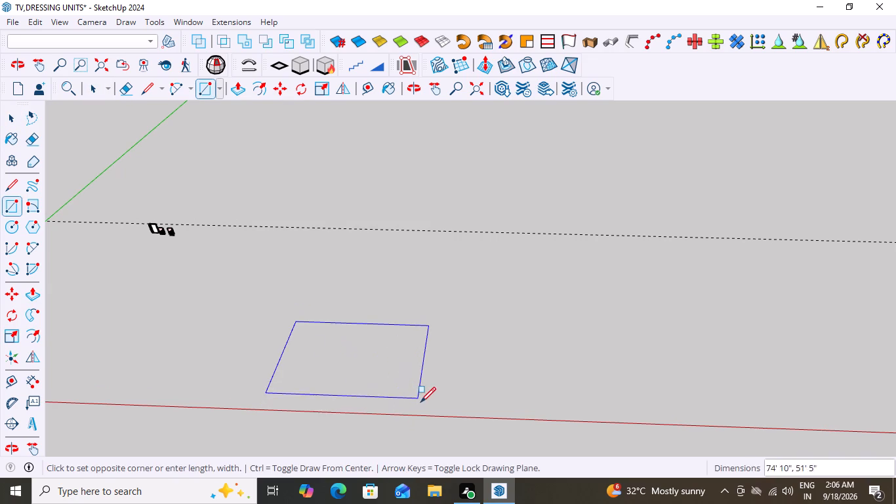
left_click(422, 406)
key("space")
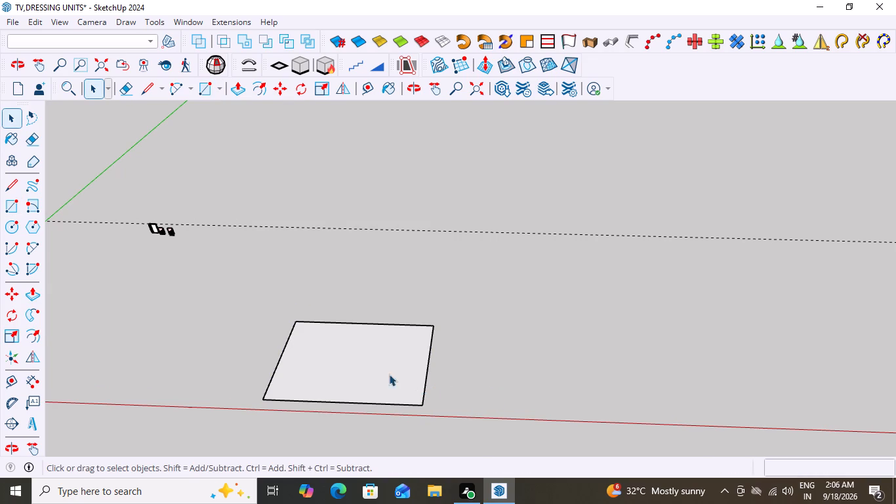
Raise the loose rectangle slightly with Smoove at a 30' radius.
left_click(483, 64)
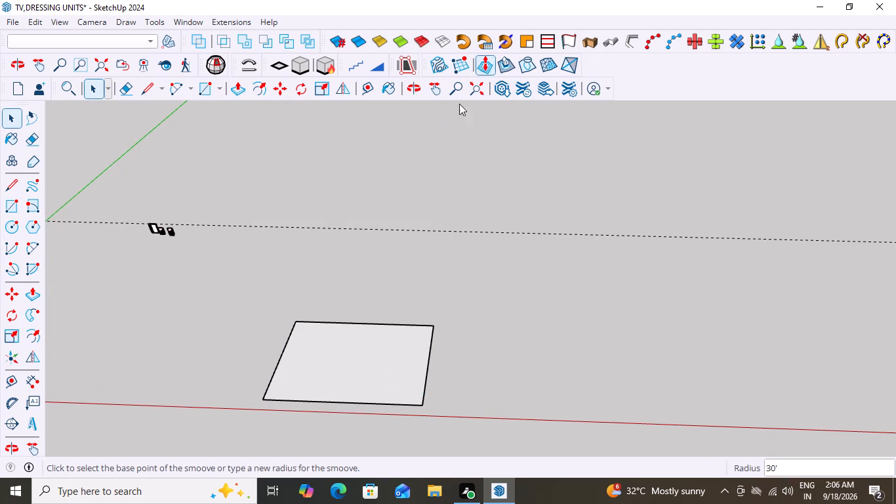
left_click(321, 345)
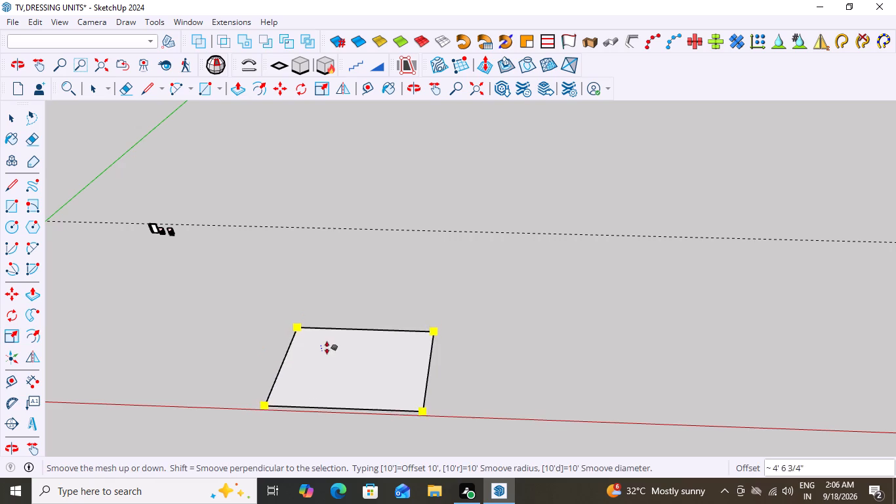
left_click(331, 323)
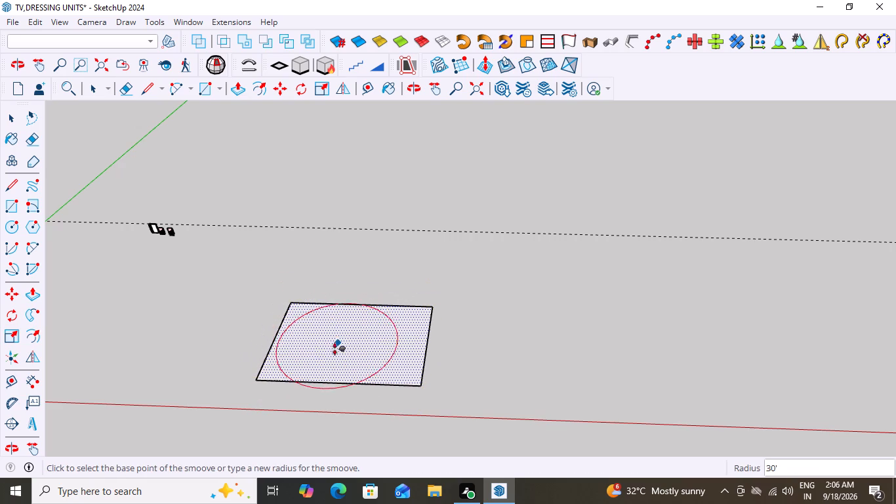
left_click(323, 345)
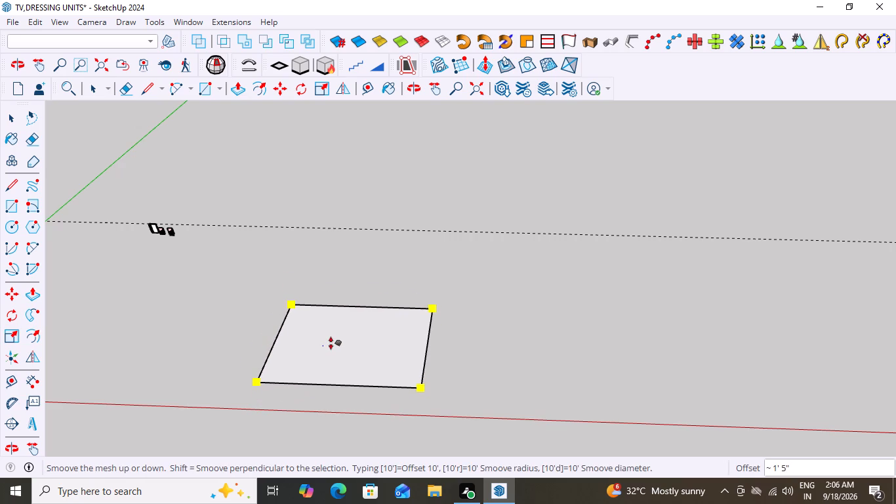
key("space")
Group the rectangle's face together with its edges.
middle_click_drag(372, 358, 371, 341)
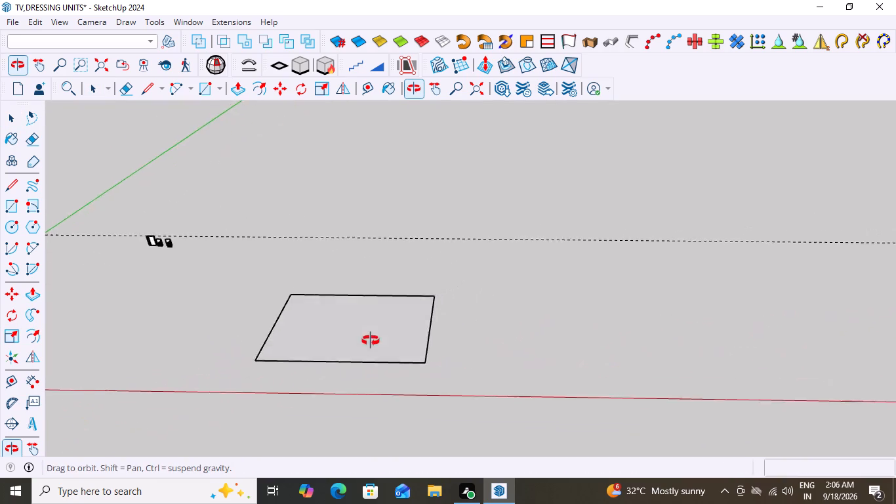
middle_click_drag(371, 341, 357, 360)
scroll(273, 371, "up", 3)
triple_click(306, 352)
double_click(304, 358)
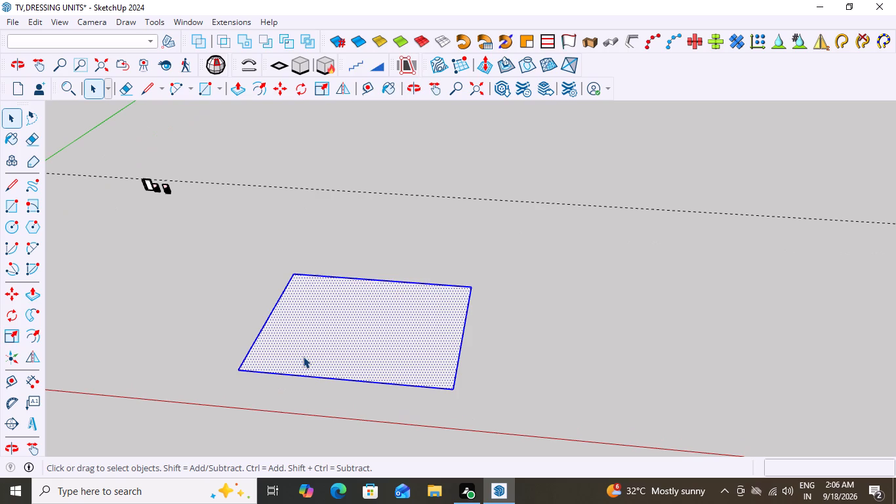
right_click(303, 356)
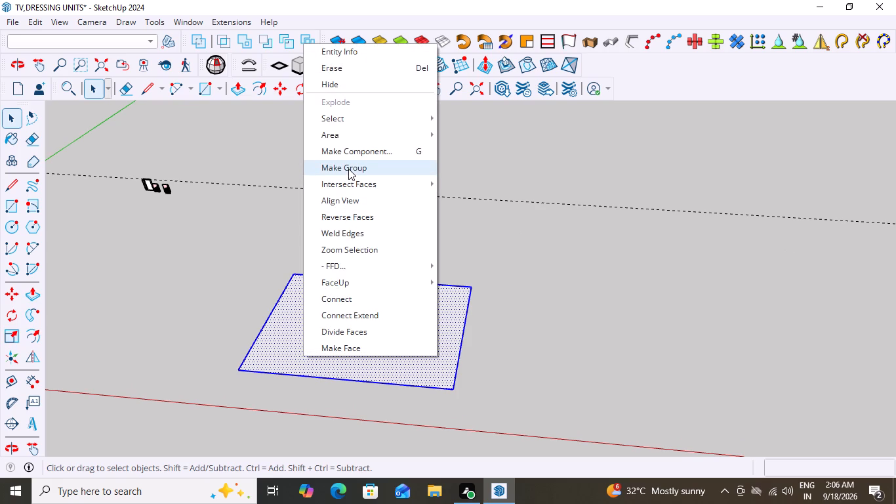
left_click(348, 169)
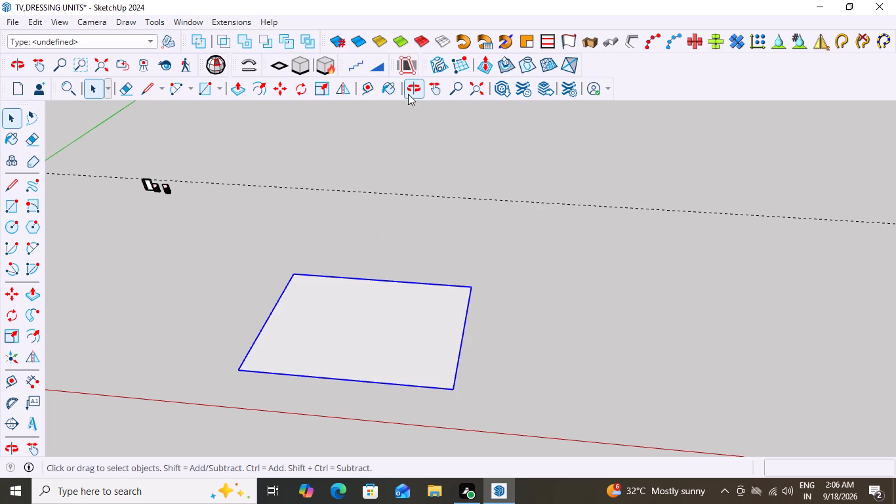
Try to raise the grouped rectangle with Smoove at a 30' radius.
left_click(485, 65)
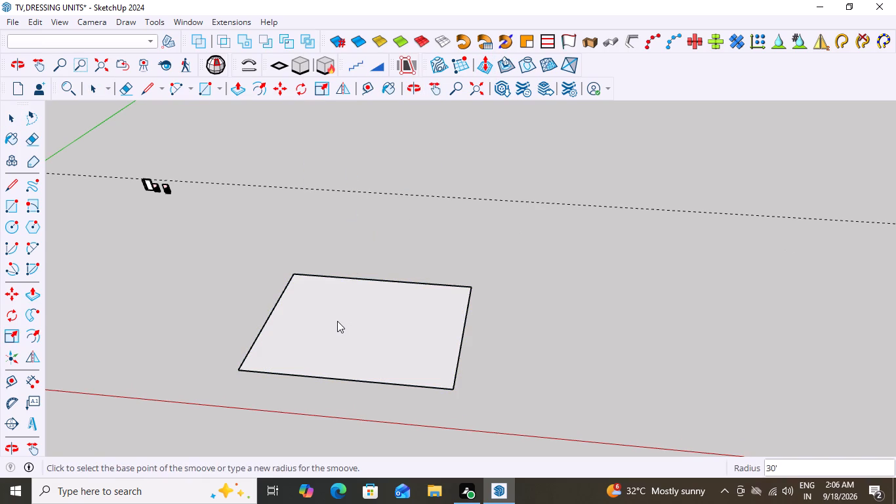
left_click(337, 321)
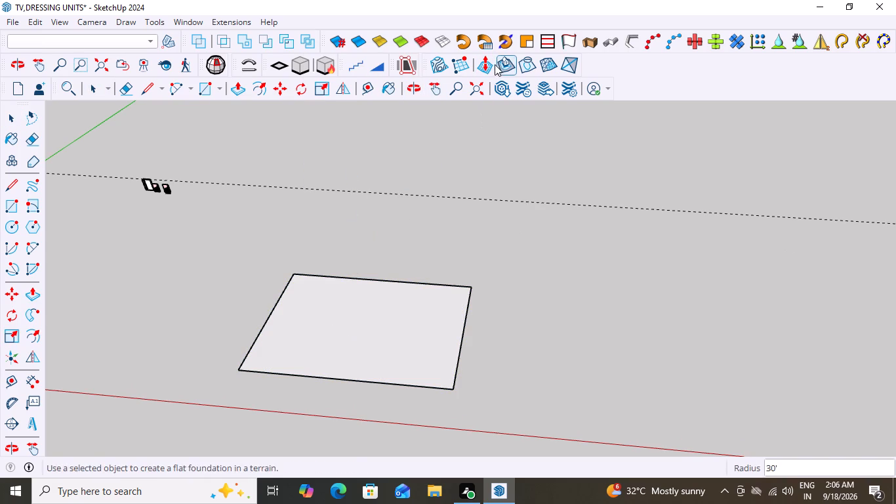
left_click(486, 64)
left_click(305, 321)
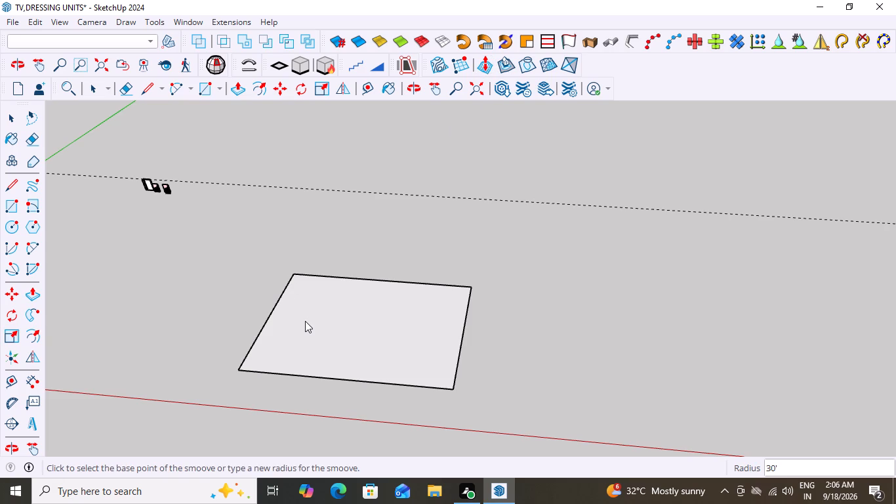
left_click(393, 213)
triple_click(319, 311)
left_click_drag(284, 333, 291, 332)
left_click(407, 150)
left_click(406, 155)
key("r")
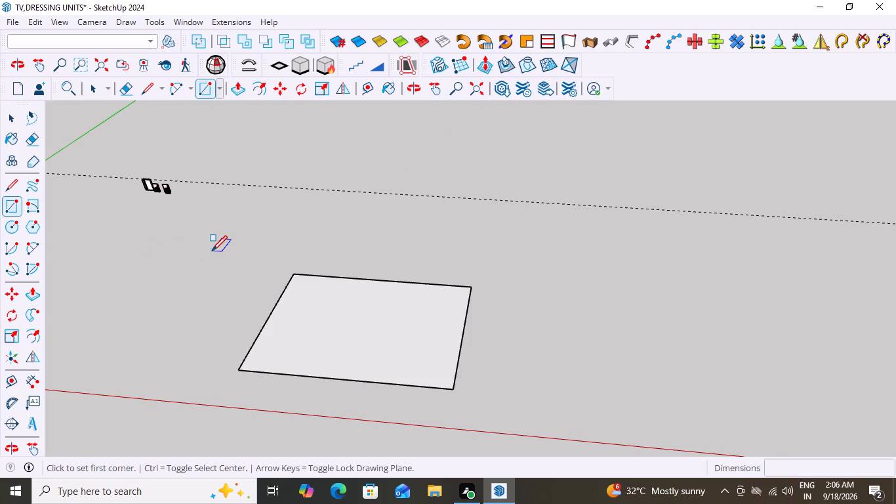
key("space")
Open the rectangle's group and raise its face with Smoove at a 30' radius, trying a 9' offset.
left_click_drag(404, 299, 385, 316)
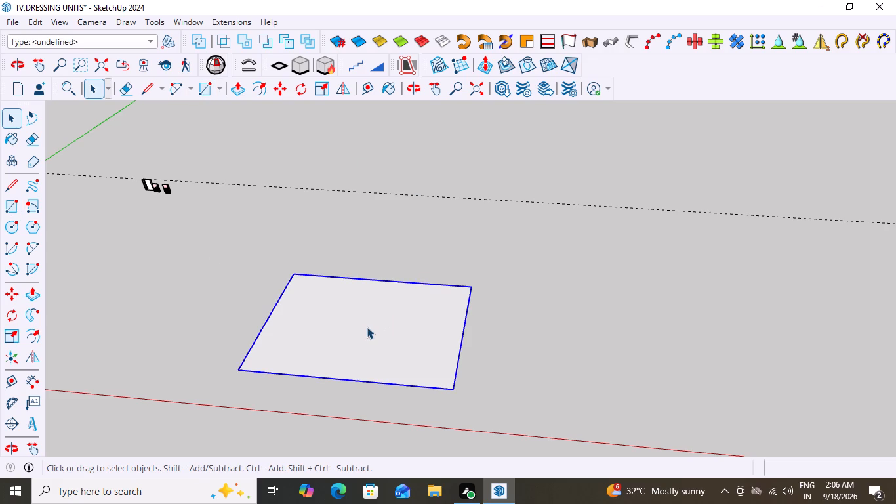
double_click(368, 327)
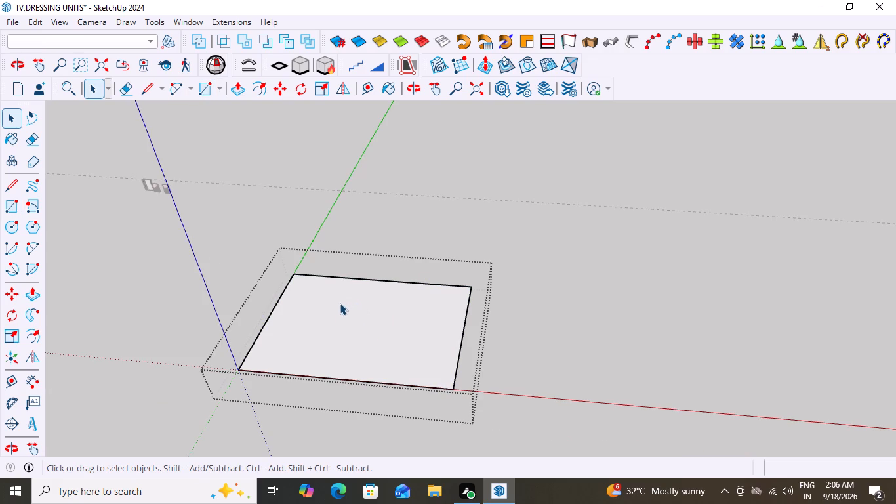
left_click(343, 316)
left_click_drag(357, 319, 426, 306)
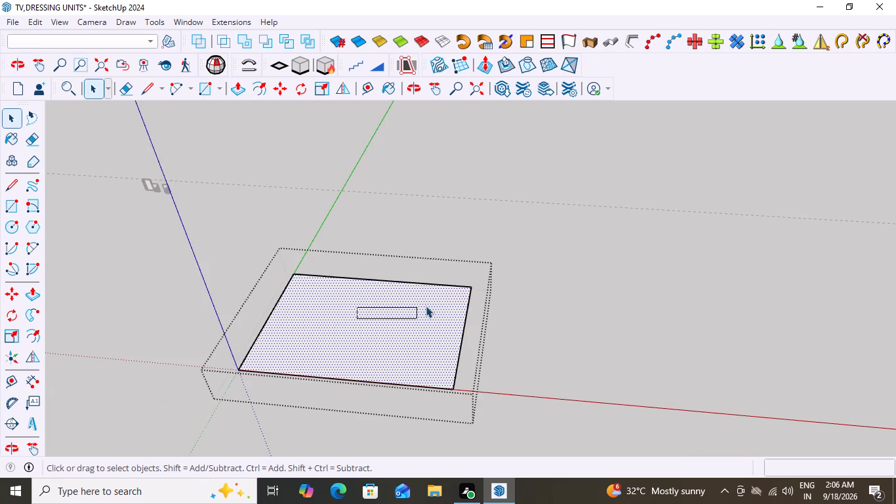
left_click_drag(426, 306, 426, 306)
left_click(426, 306)
left_click(485, 66)
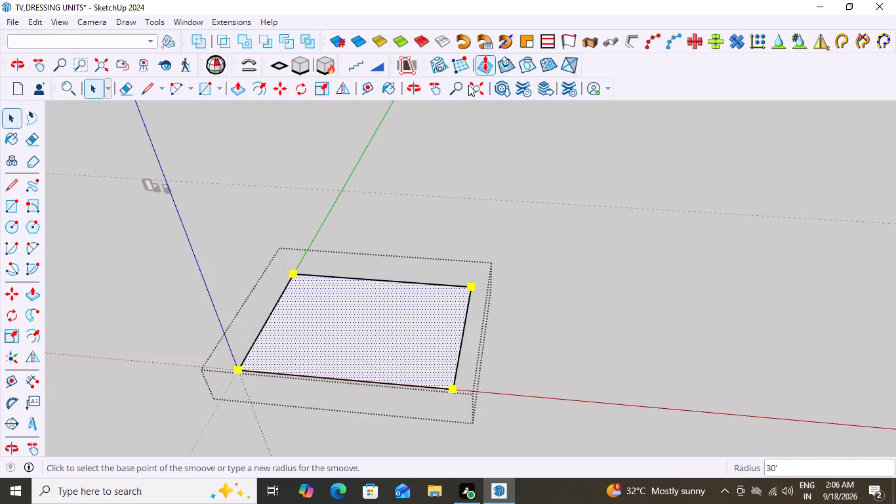
left_click(293, 293)
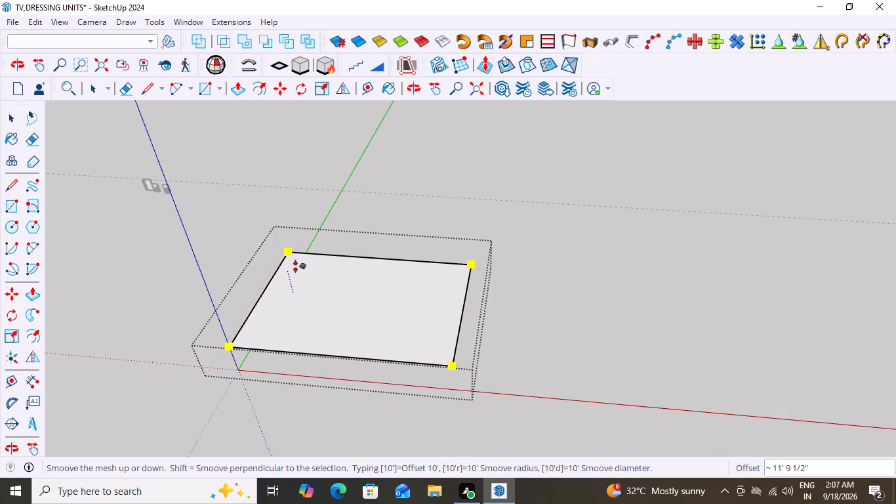
key("9")
key("apostrophe")
key("Return")
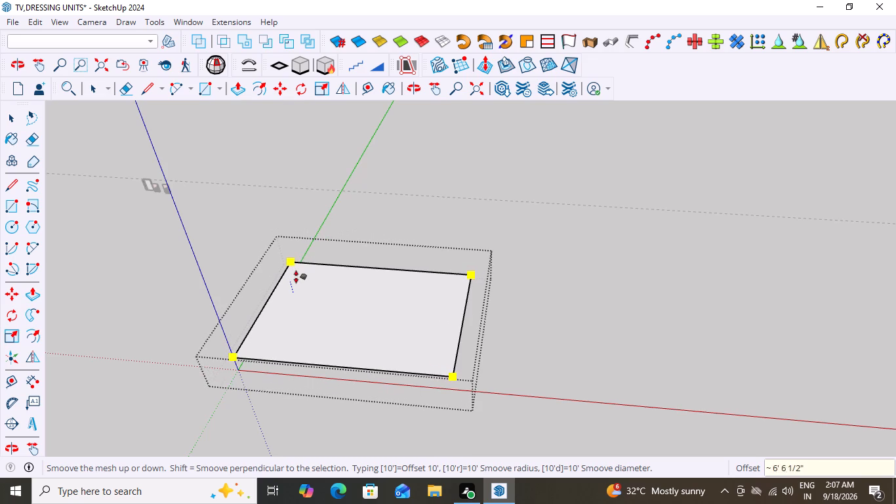
left_click(298, 276)
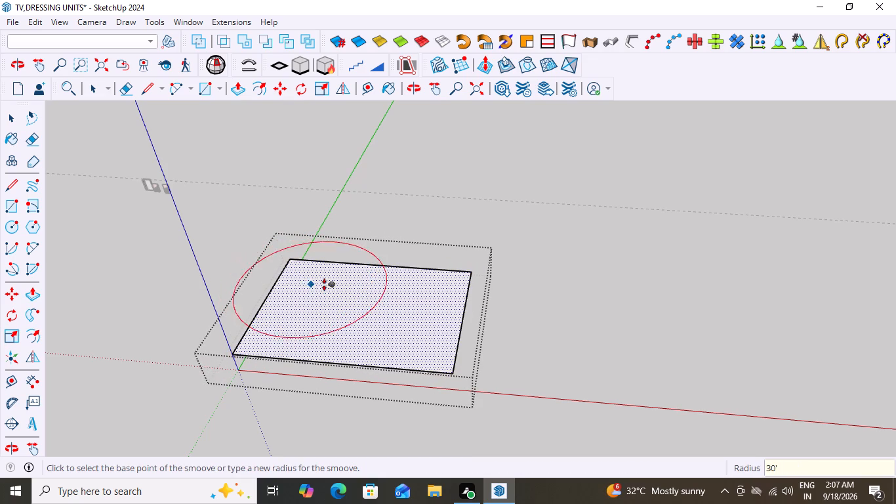
Raise the face inside the group further with Smoove at a 30' radius, ending with a 1' offset.
left_click(334, 297)
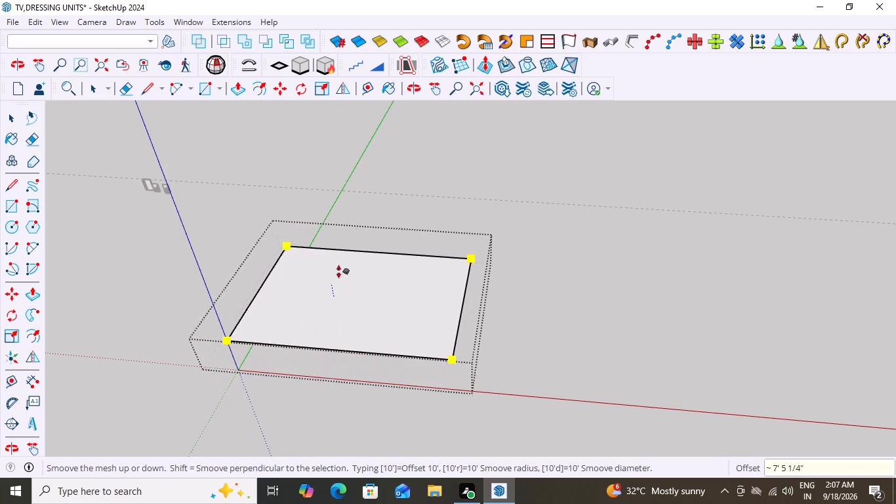
left_click(350, 264)
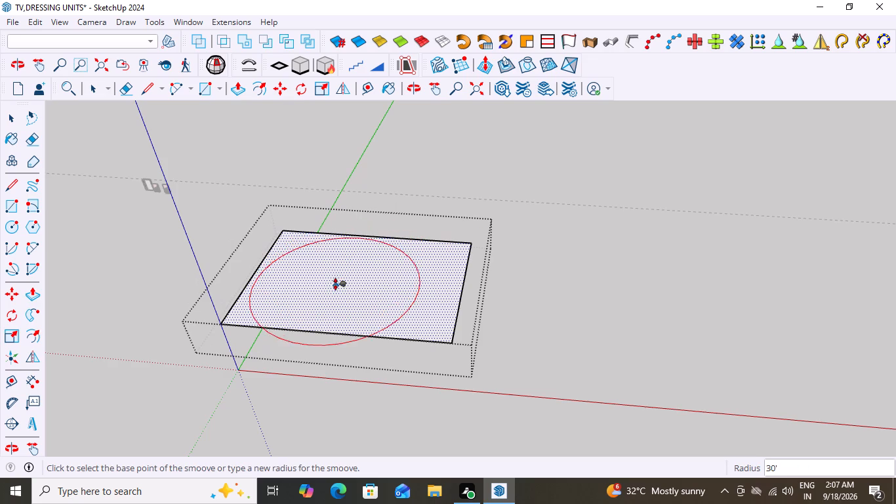
left_click(336, 281)
left_click(343, 279)
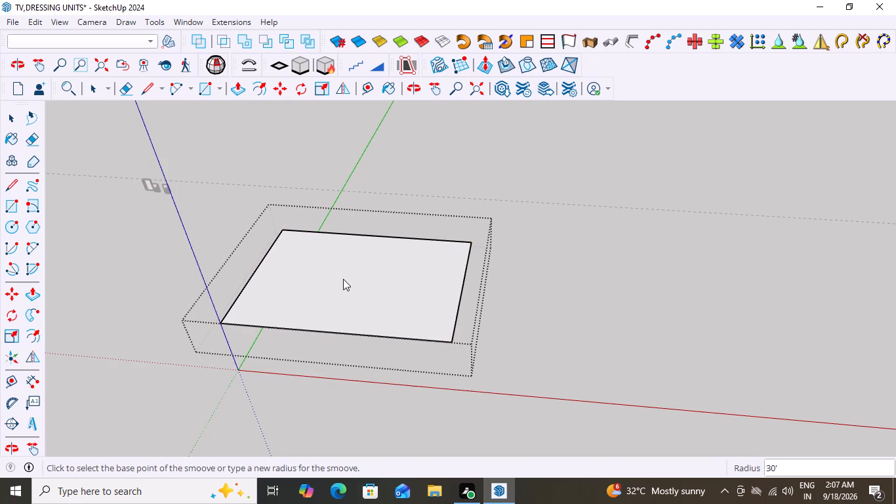
triple_click(343, 279)
left_click(343, 279)
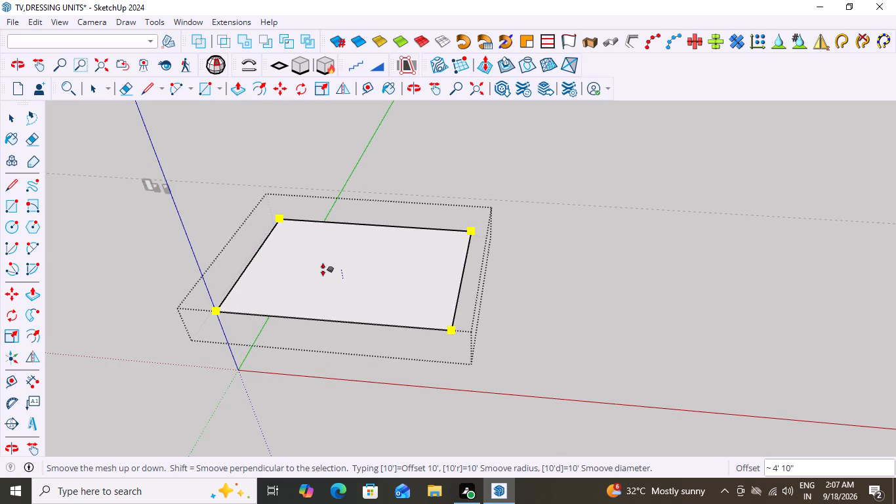
type("1'")
key("Return")
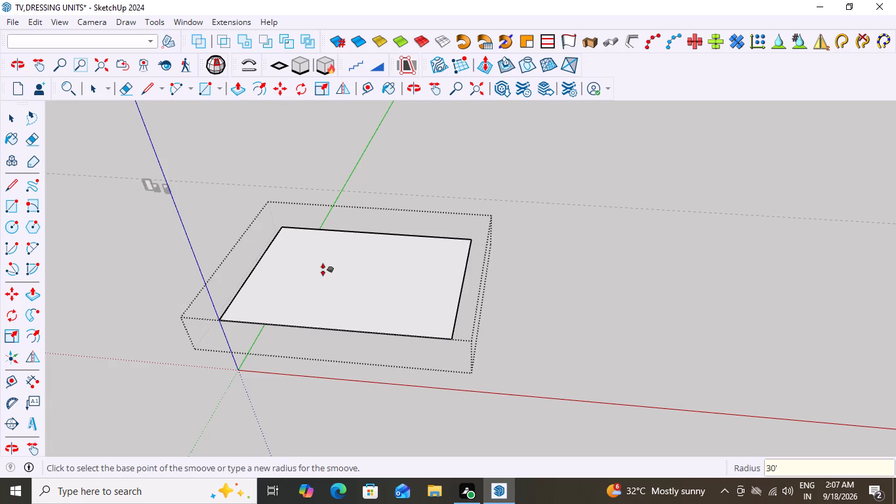
Lower and raise the face freehand with Smoove at a 30' radius.
left_click_drag(333, 273, 343, 283)
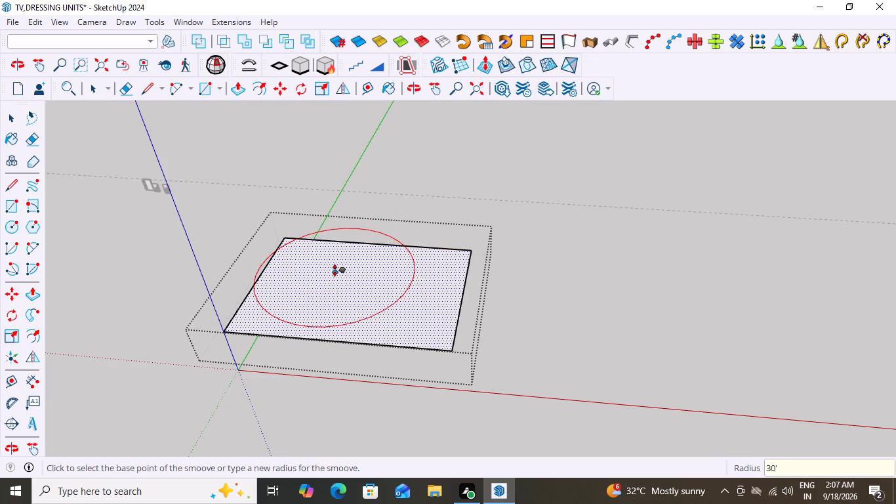
left_click(336, 272)
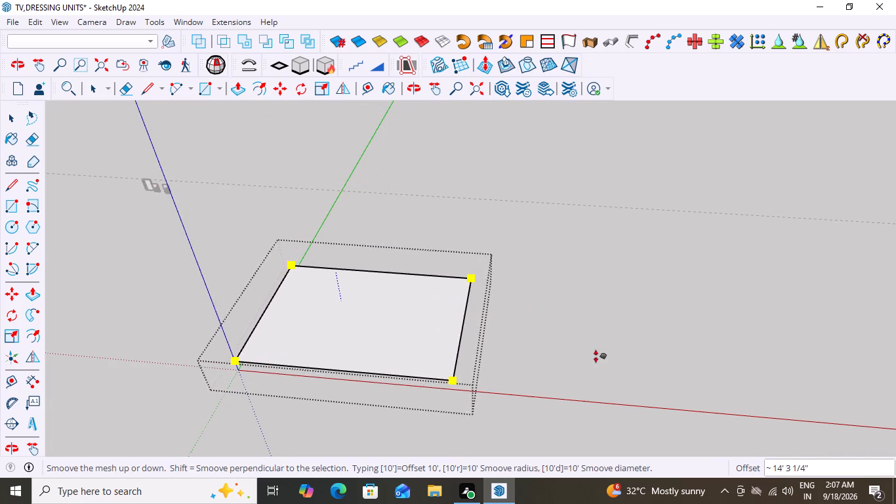
left_click(602, 371)
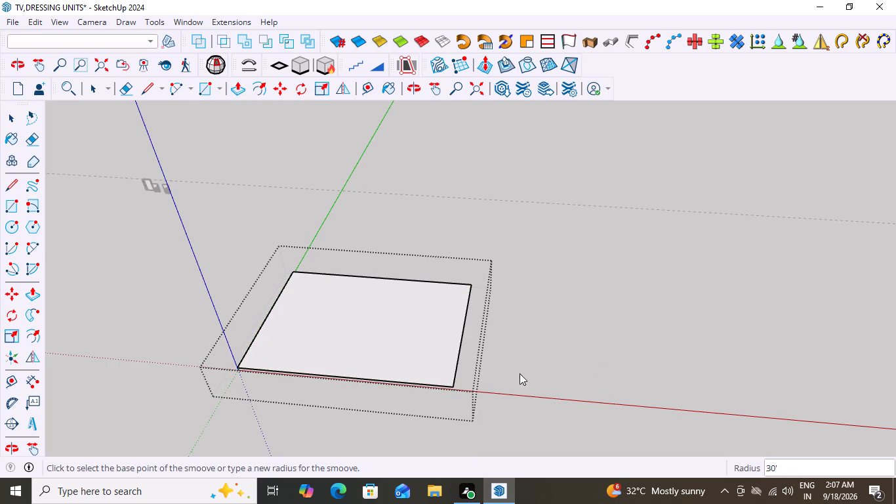
middle_click_drag(430, 388, 569, 348)
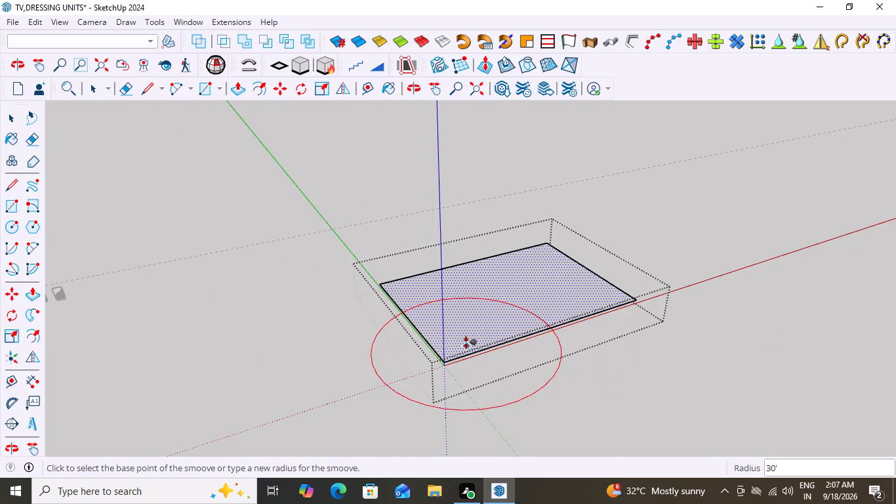
left_click(468, 341)
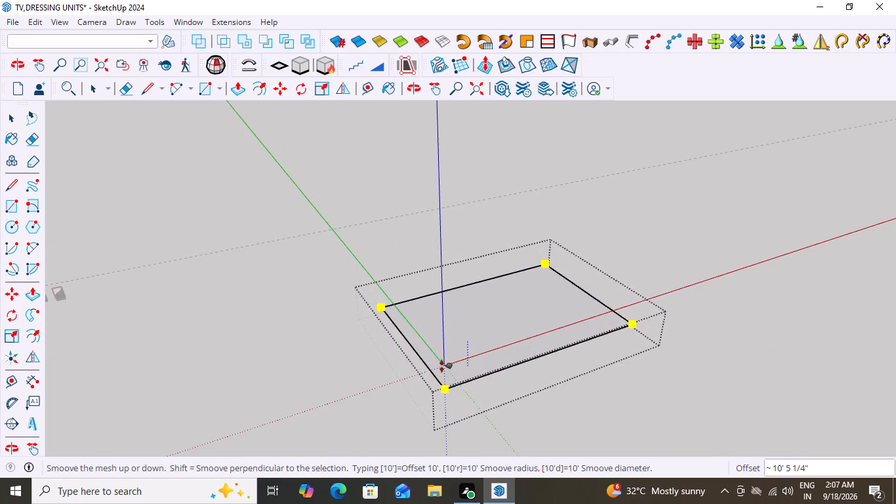
left_click(463, 317)
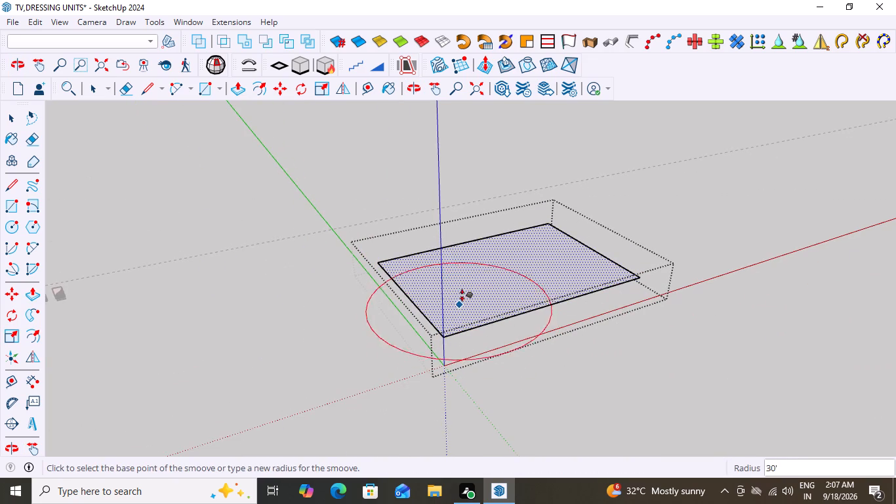
Set the Smoove radius to 4', adjust the face's height slightly, and close the group.
scroll(491, 278, "down", 3)
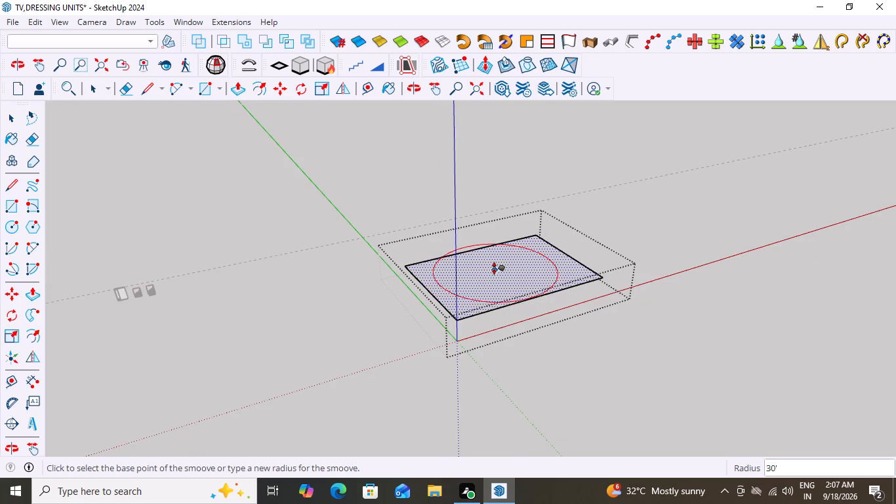
scroll(495, 270, "up", 3)
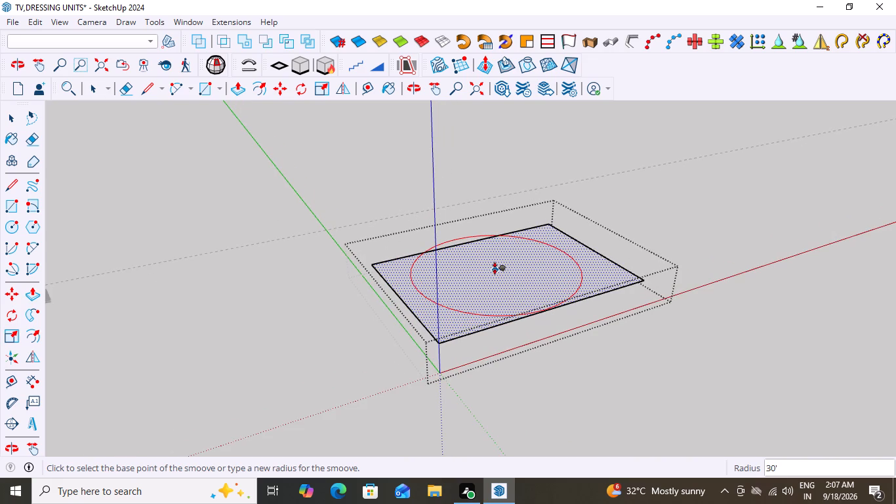
key("4")
key("apostrophe")
key("Return")
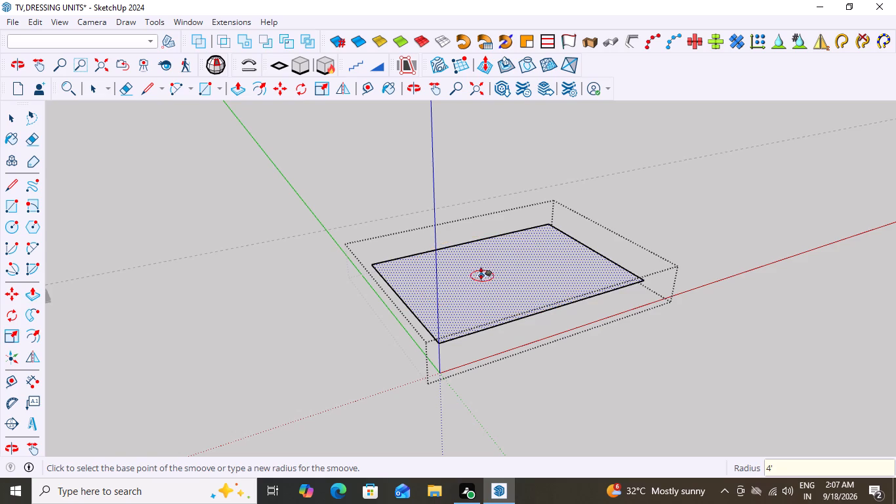
left_click(483, 275)
left_click(488, 271)
middle_click_drag(487, 272, 480, 275)
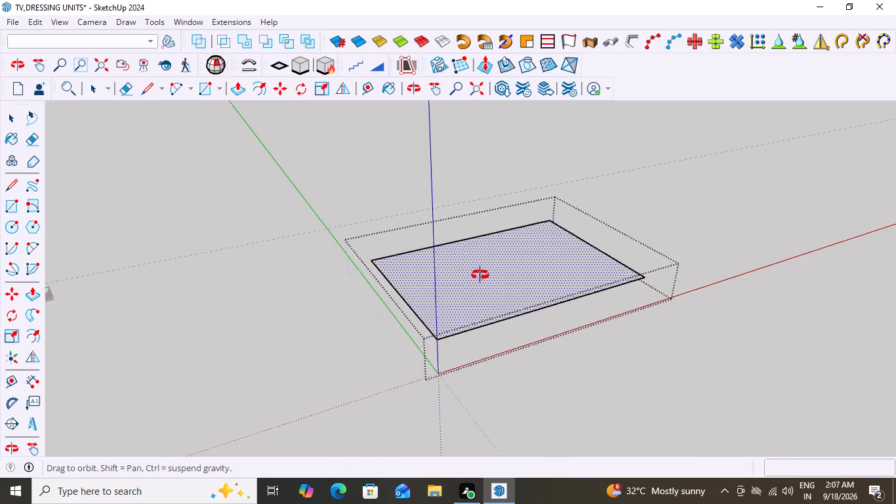
middle_click_drag(480, 275, 381, 248)
scroll(438, 258, "up", 1)
left_click(444, 268)
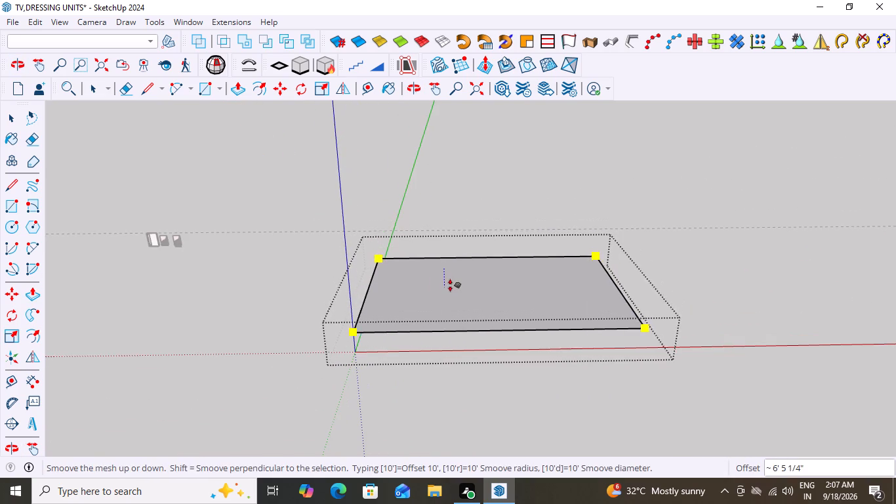
key("space")
double_click(662, 169)
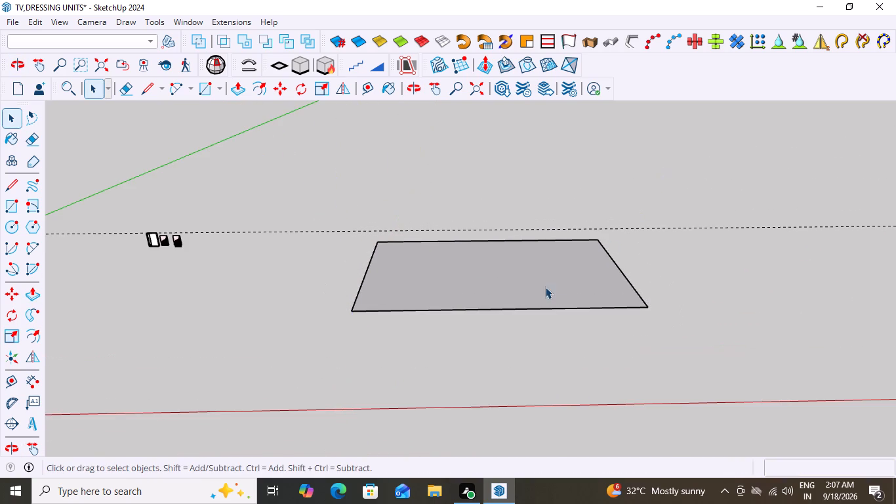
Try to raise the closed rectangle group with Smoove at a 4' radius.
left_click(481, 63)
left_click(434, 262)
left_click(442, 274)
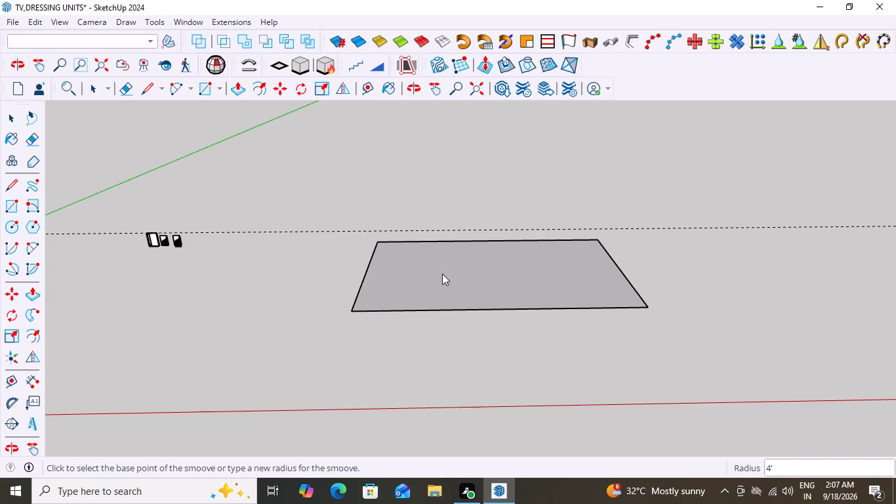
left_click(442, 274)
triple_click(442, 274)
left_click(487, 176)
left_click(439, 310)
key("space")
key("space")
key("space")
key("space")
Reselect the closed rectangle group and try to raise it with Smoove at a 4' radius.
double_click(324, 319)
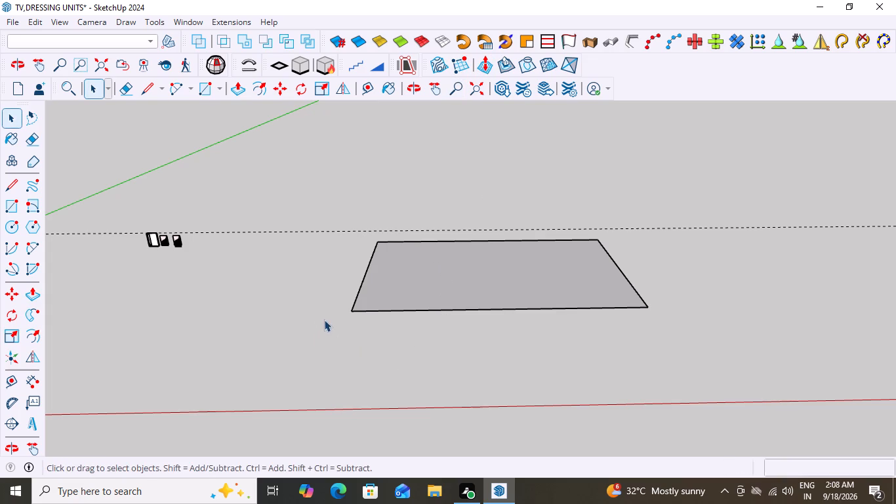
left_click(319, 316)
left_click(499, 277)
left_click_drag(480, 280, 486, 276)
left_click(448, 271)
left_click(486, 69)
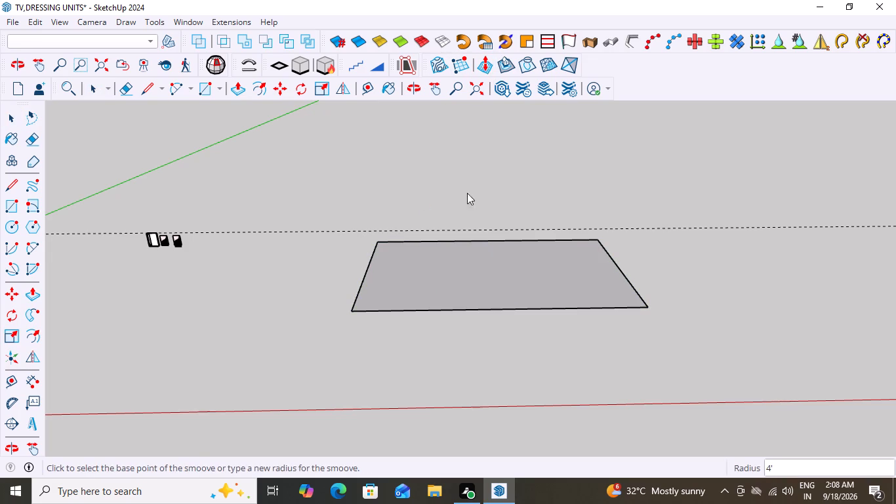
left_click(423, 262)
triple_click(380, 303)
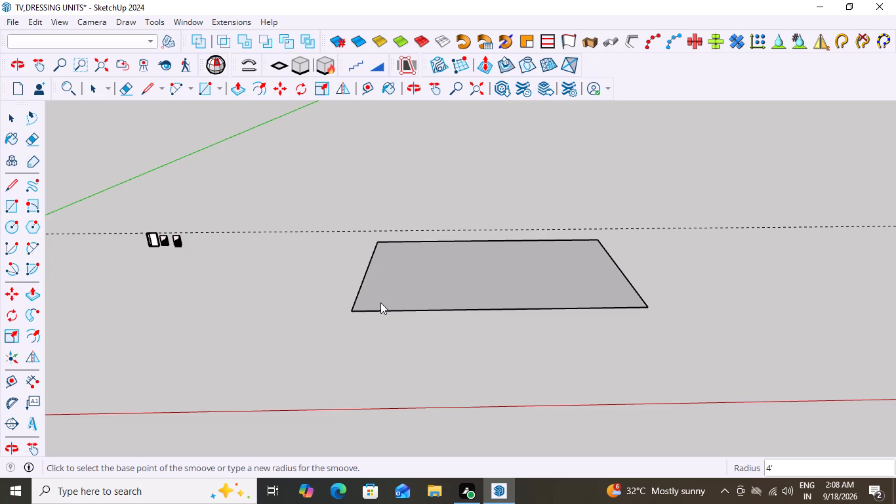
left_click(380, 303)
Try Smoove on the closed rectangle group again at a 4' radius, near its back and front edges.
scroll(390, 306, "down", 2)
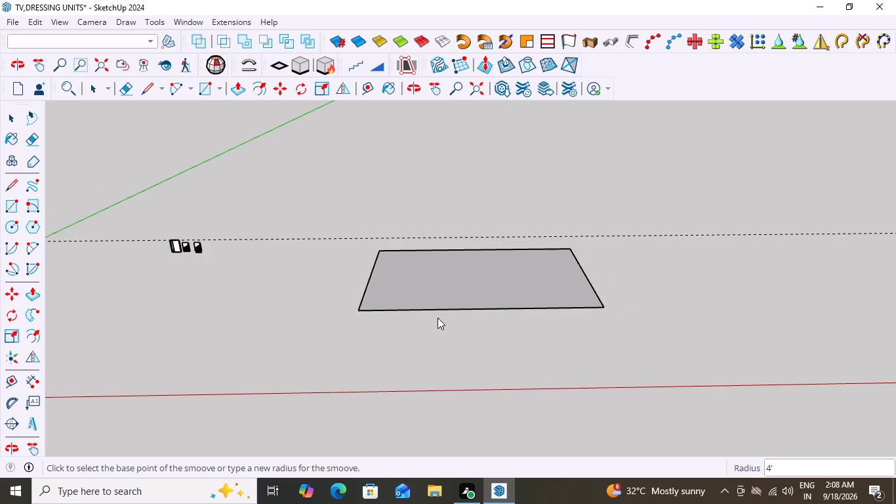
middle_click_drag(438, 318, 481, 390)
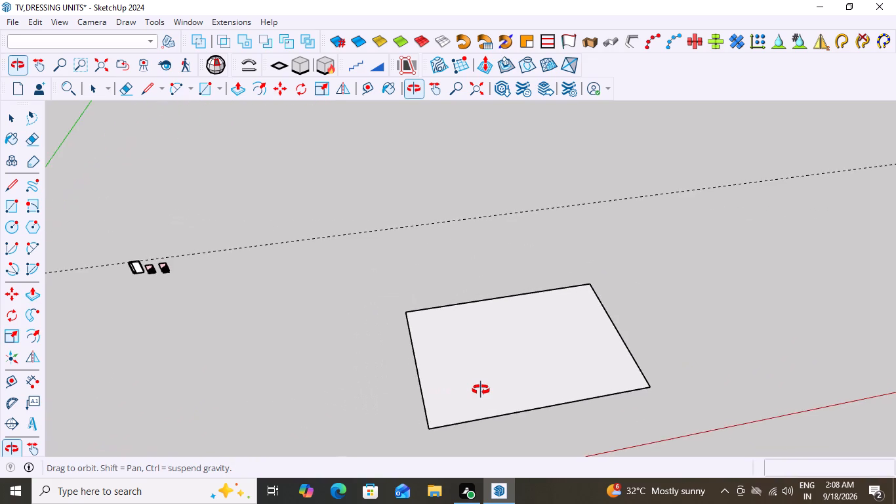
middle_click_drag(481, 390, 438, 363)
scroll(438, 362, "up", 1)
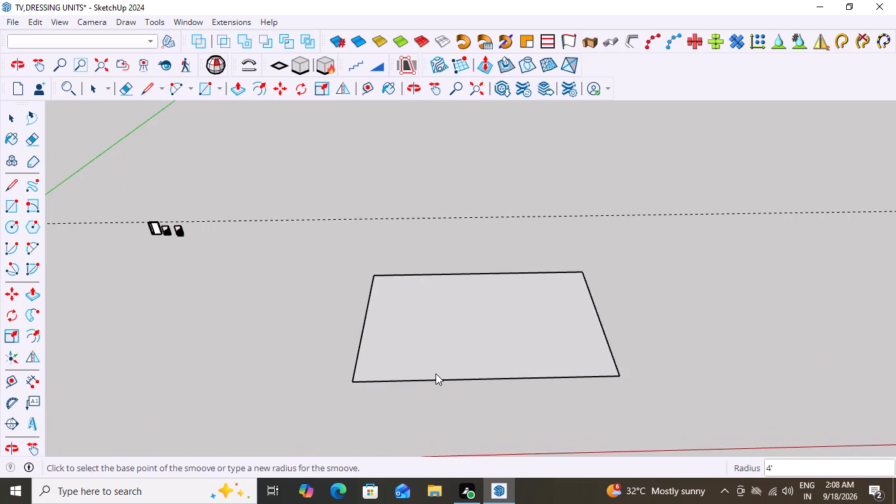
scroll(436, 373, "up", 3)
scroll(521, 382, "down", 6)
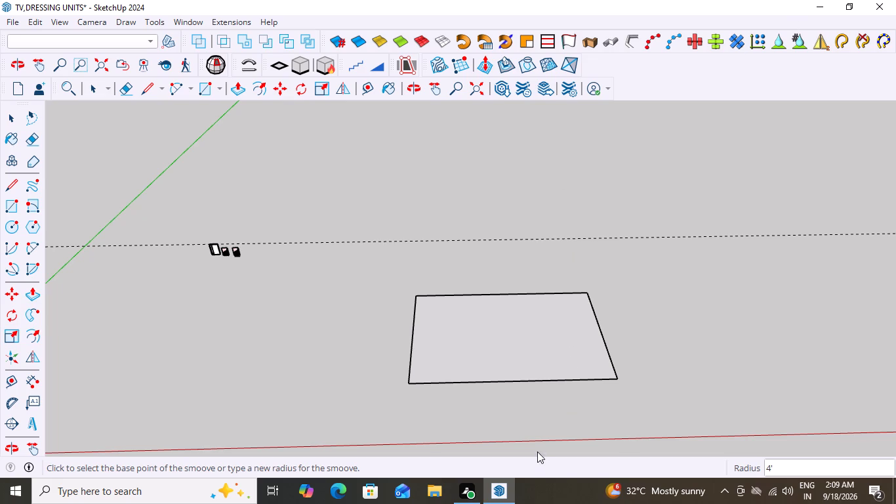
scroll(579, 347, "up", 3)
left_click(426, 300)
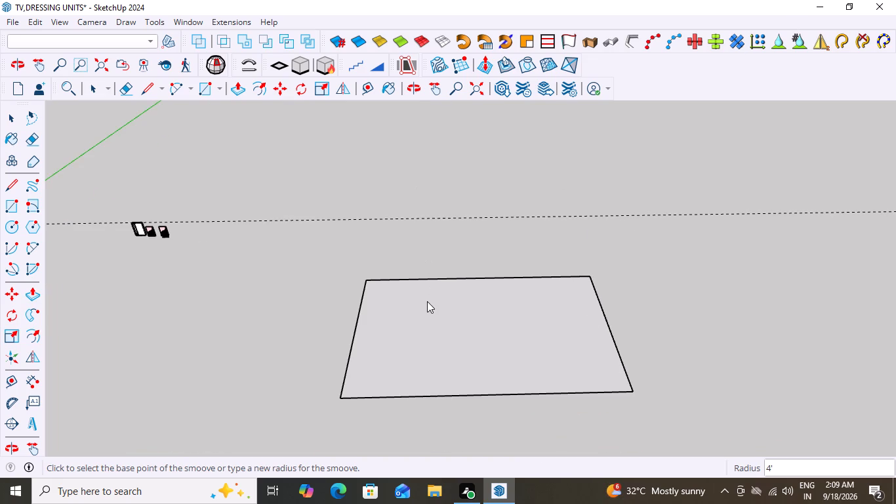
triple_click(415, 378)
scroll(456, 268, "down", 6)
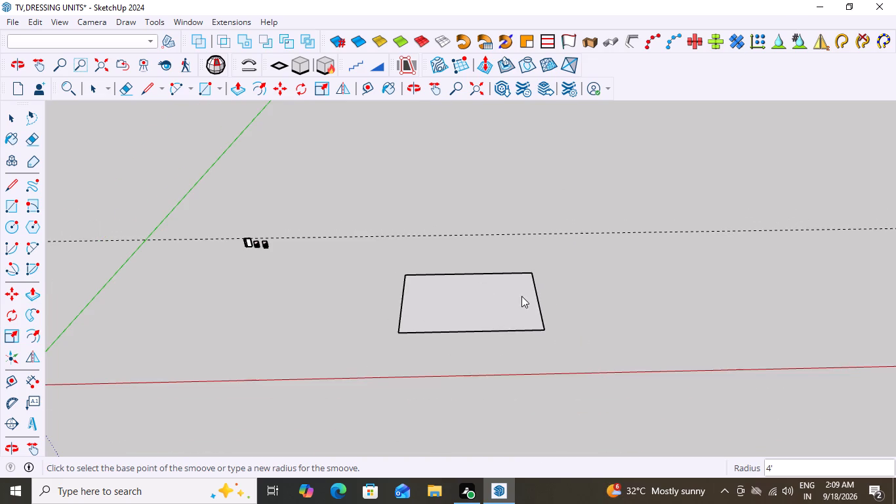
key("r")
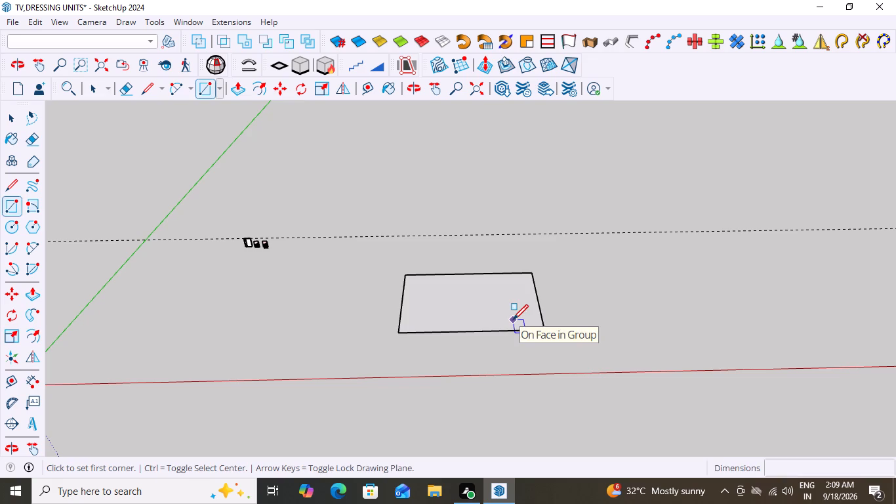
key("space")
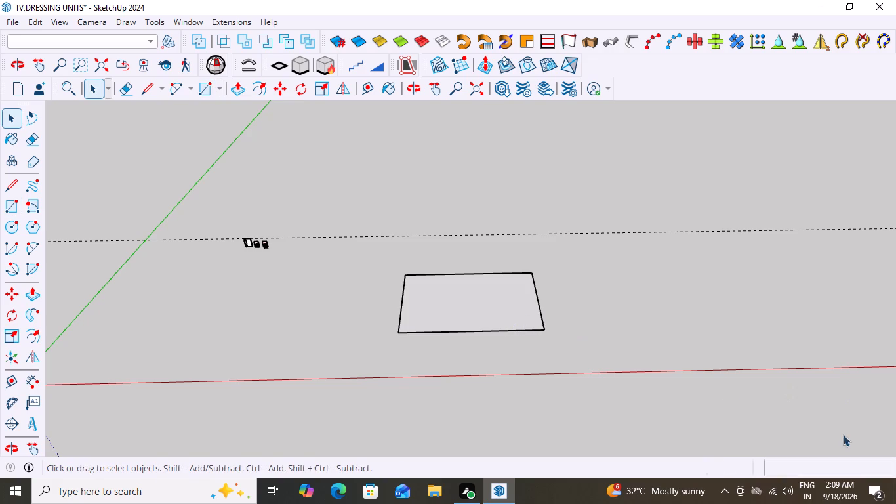
Open the rectangle group for editing.
left_click(527, 333)
double_click(521, 326)
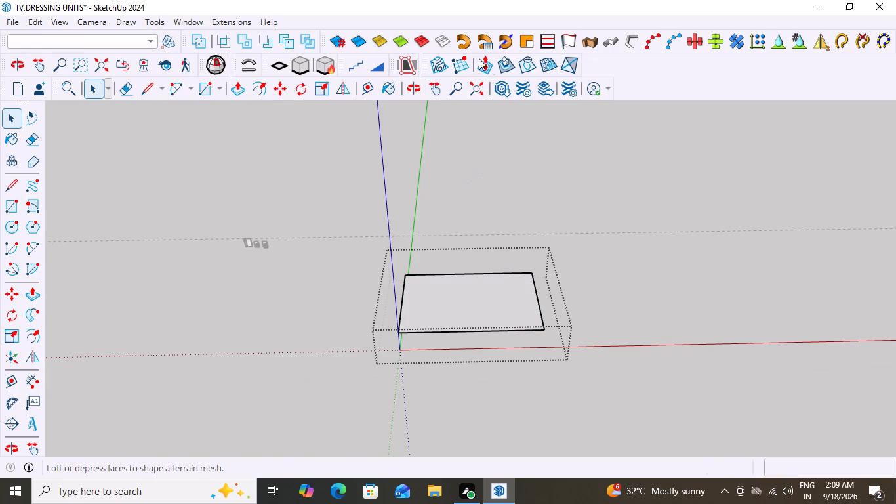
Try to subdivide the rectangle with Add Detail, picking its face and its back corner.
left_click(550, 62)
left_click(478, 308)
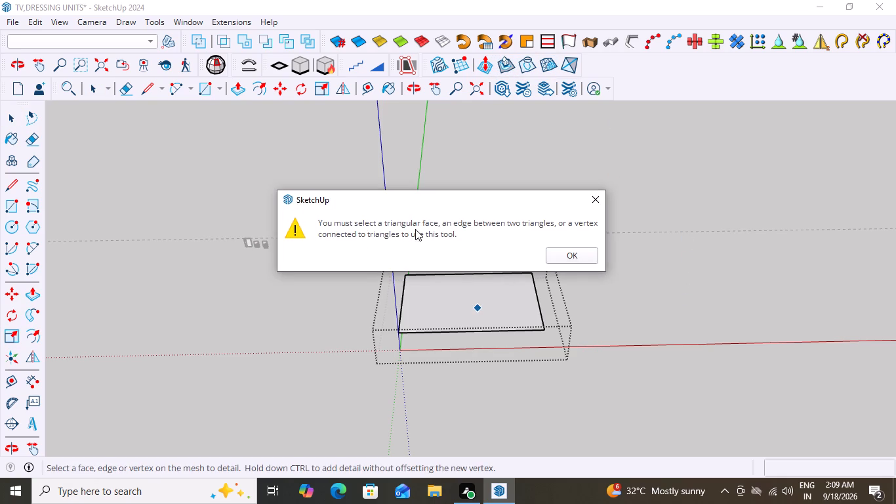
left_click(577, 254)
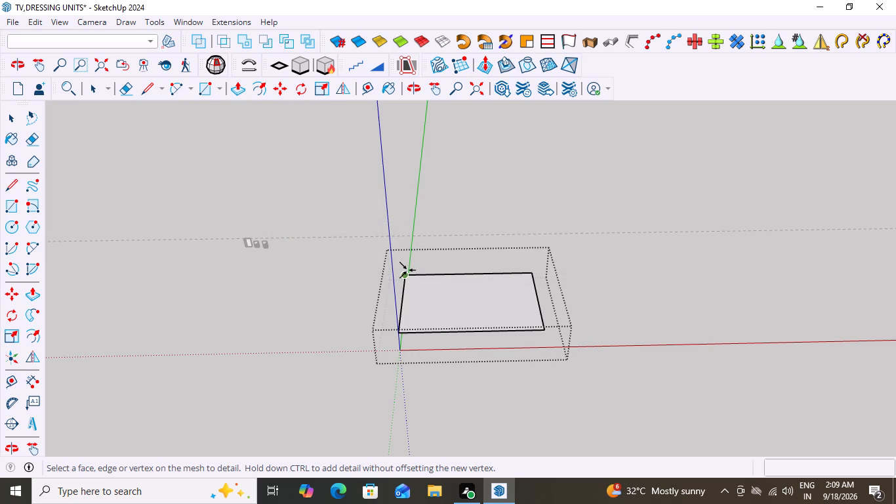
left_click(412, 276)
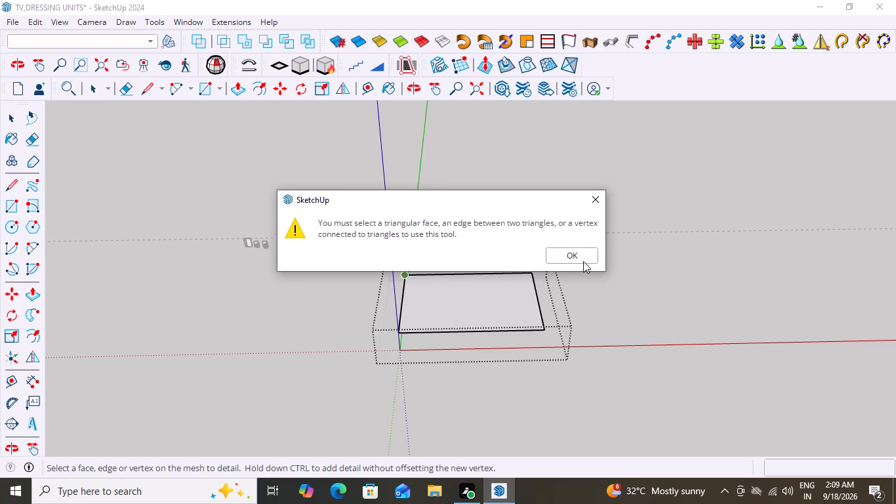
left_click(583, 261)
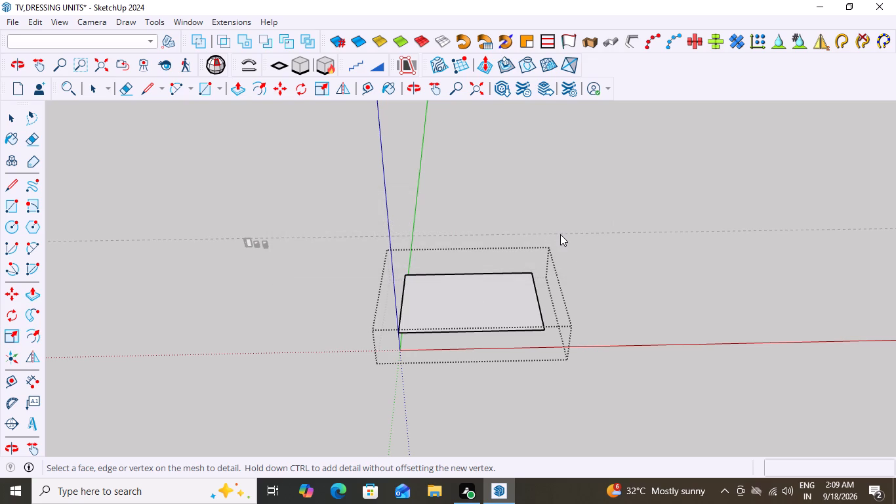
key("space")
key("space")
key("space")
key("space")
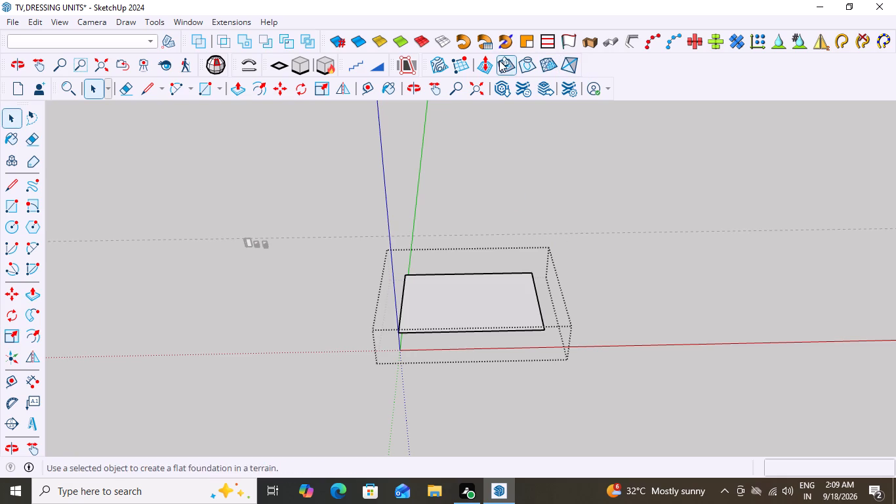
Draw a Sandbox From Scratch grid with 10' spacing over the rectangle inside the group, seven by six cells.
left_click(455, 64)
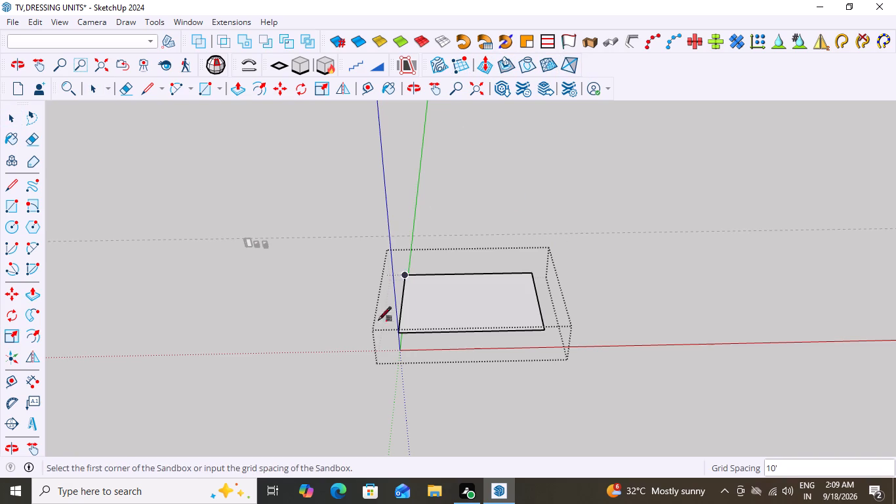
scroll(432, 345, "down", 2)
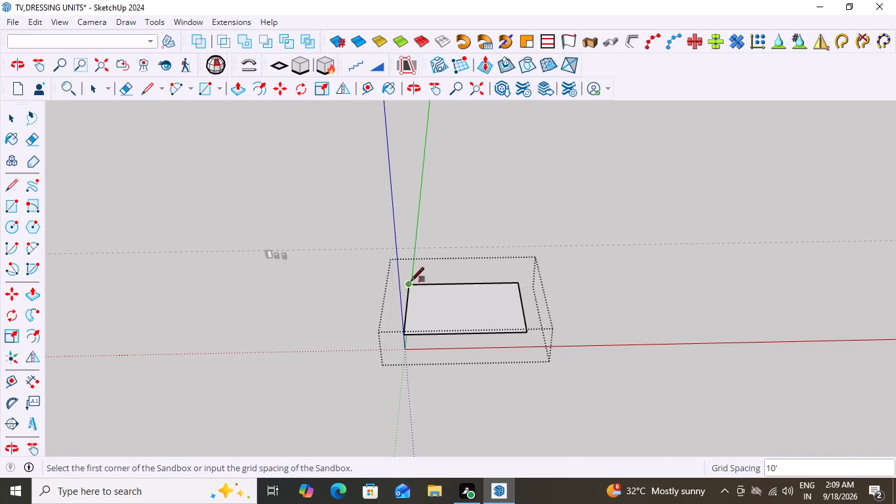
left_click(409, 291)
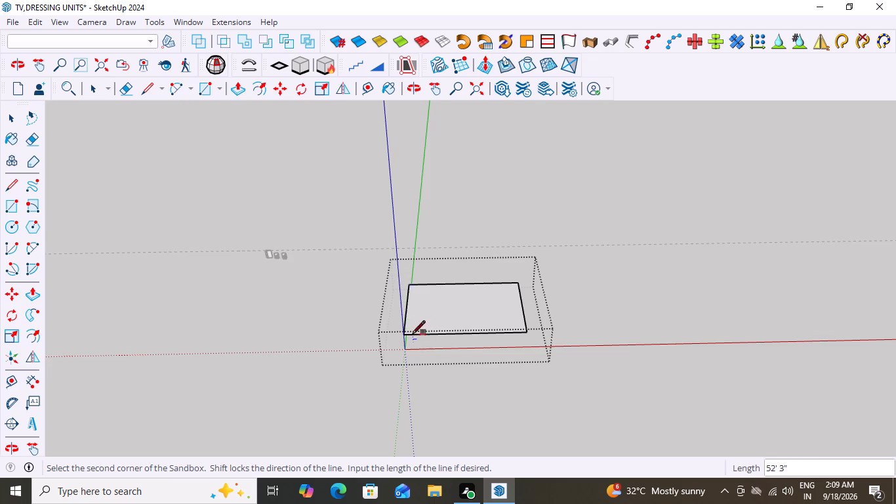
left_click(403, 341)
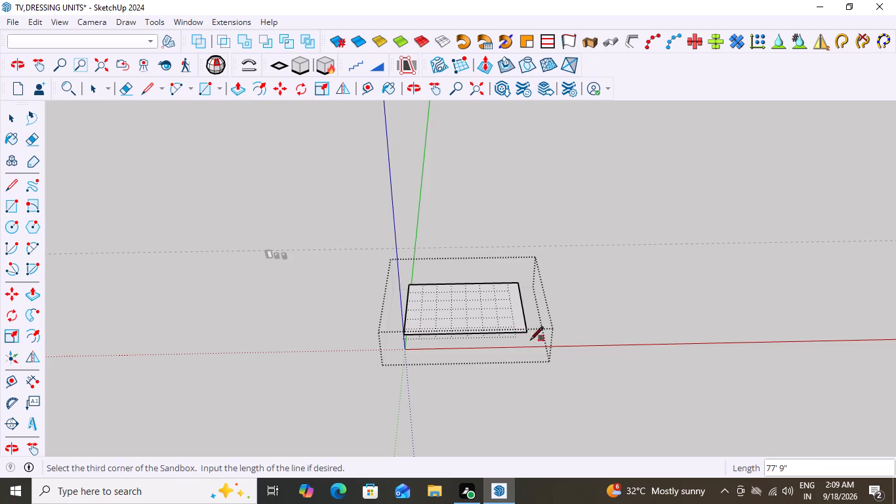
left_click(527, 336)
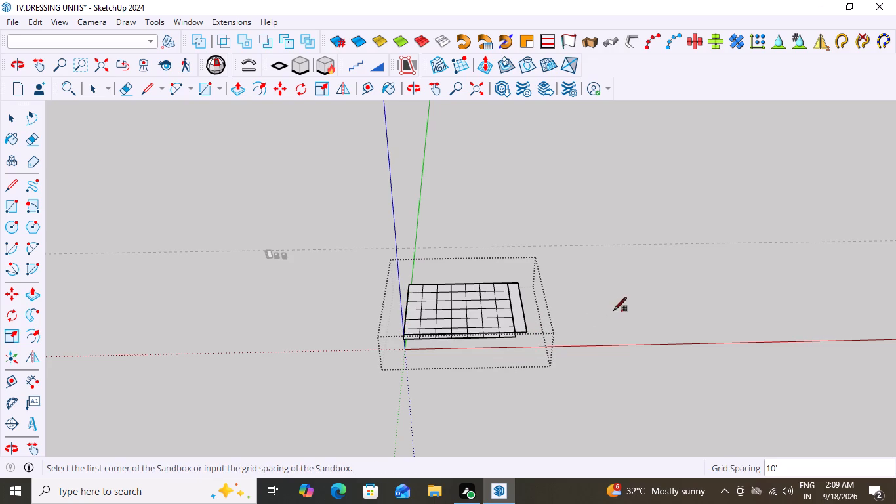
key("space")
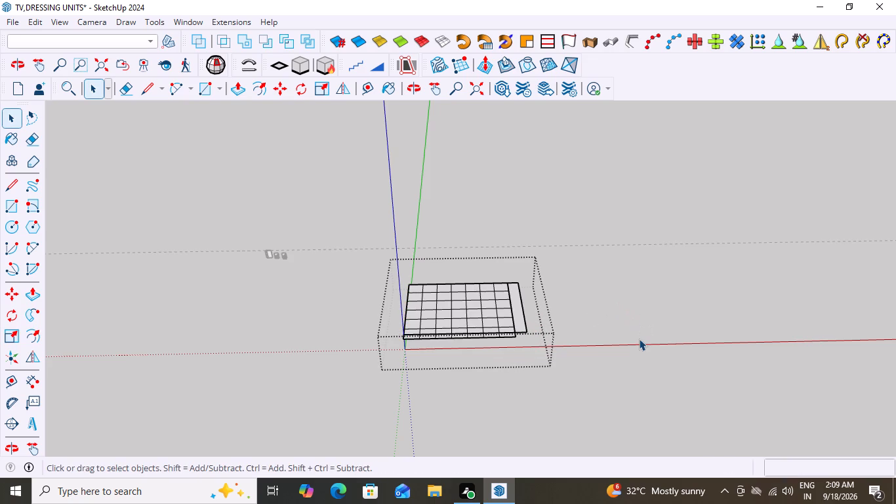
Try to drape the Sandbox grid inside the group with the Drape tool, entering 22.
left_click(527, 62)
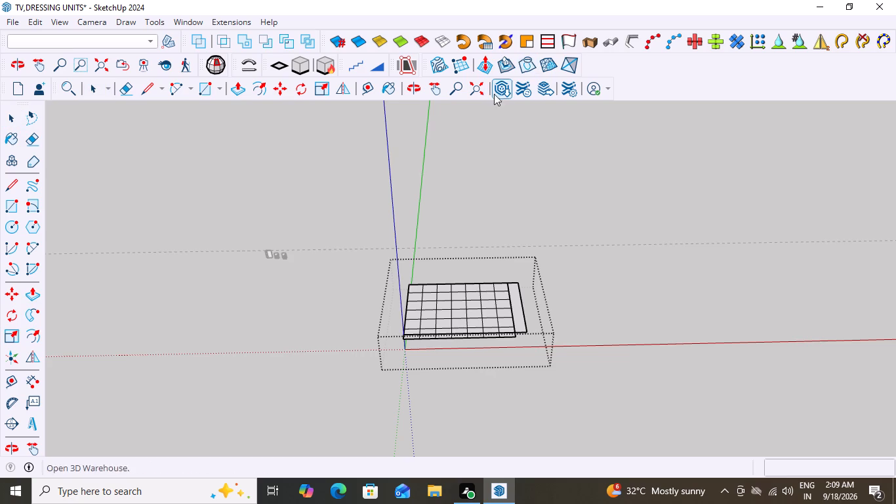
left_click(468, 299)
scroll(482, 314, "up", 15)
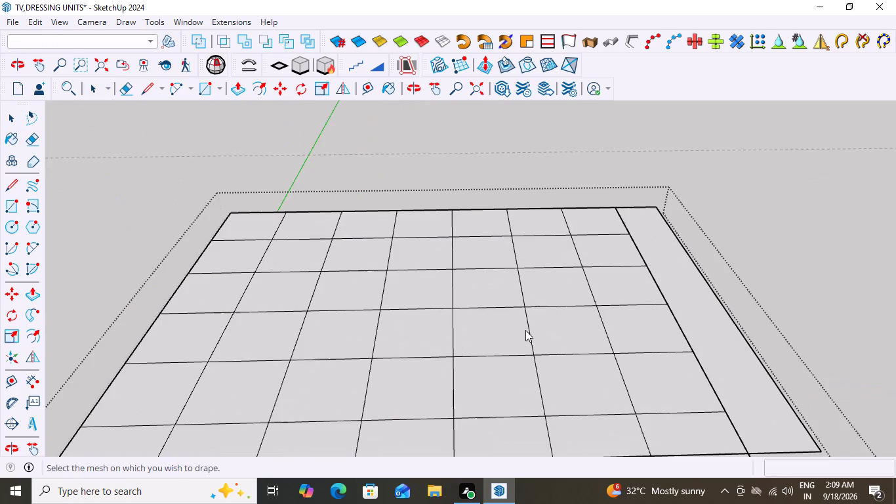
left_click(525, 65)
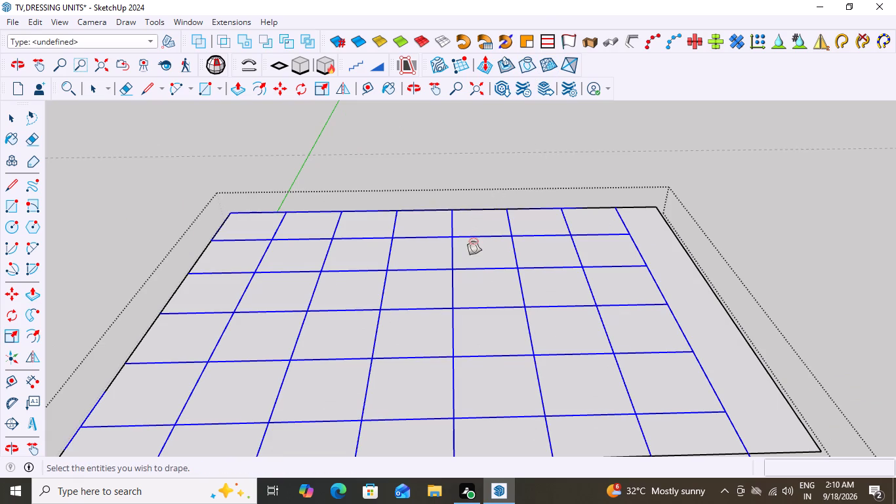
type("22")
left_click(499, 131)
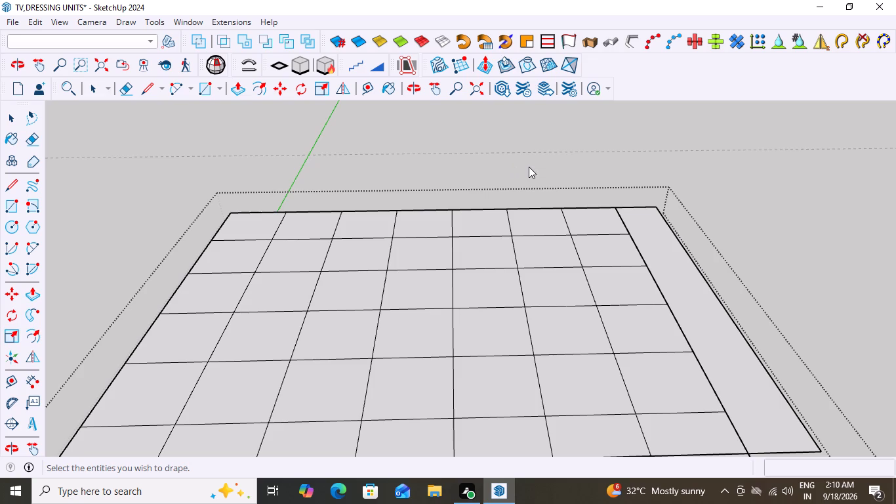
Draw a small rectangle about 15' 10" by 25' 7" behind the grid, inside the open group.
key("r")
left_click(513, 153)
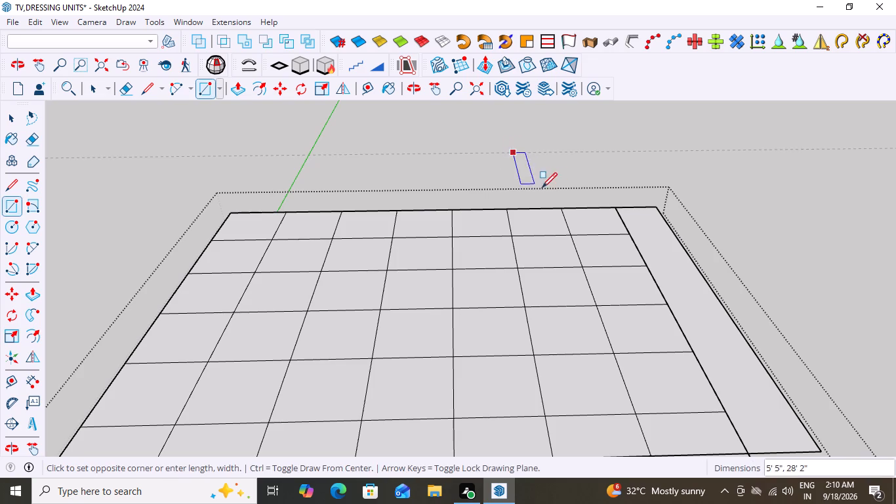
left_click(571, 181)
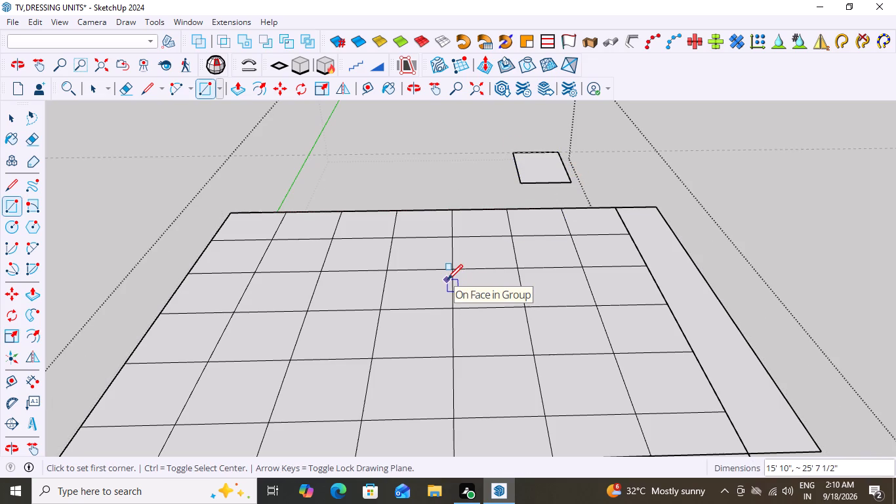
key("space")
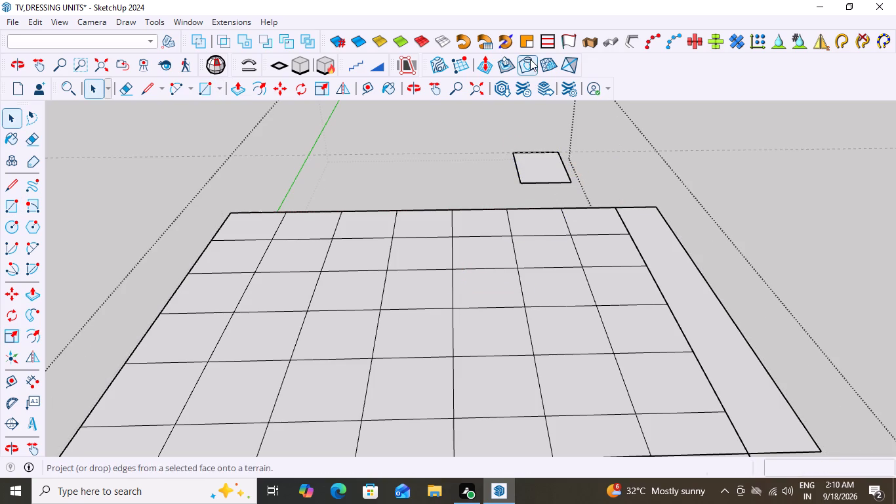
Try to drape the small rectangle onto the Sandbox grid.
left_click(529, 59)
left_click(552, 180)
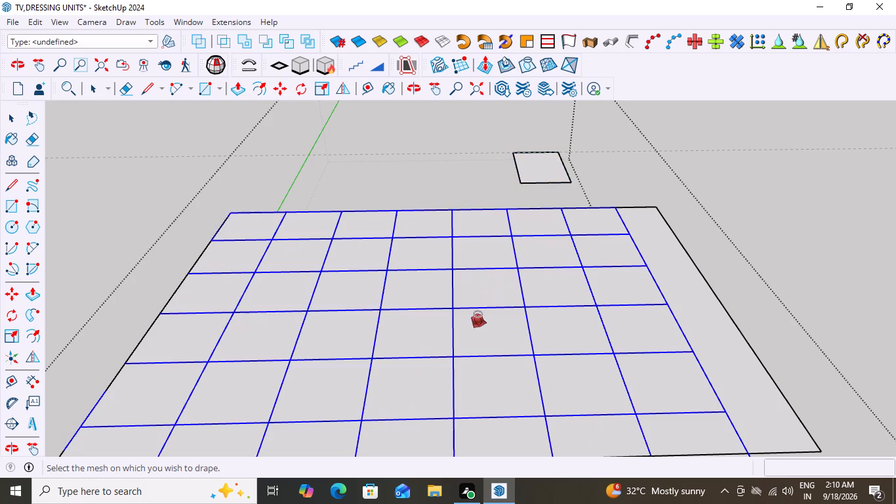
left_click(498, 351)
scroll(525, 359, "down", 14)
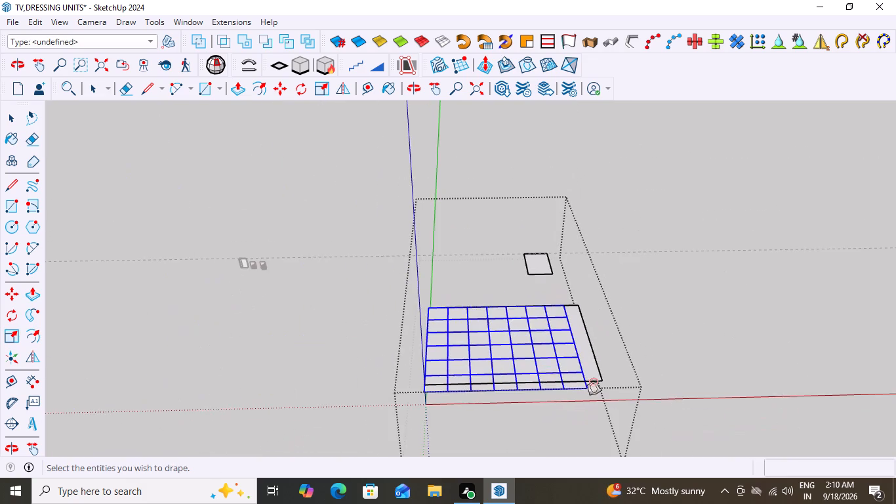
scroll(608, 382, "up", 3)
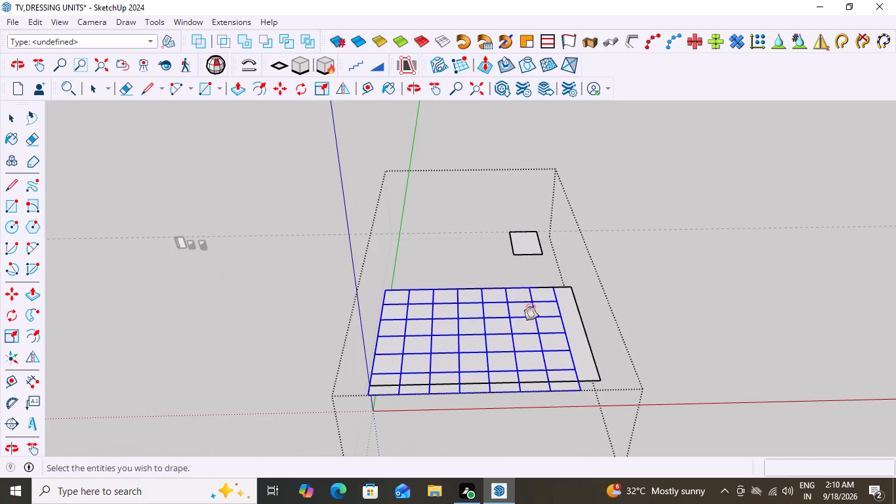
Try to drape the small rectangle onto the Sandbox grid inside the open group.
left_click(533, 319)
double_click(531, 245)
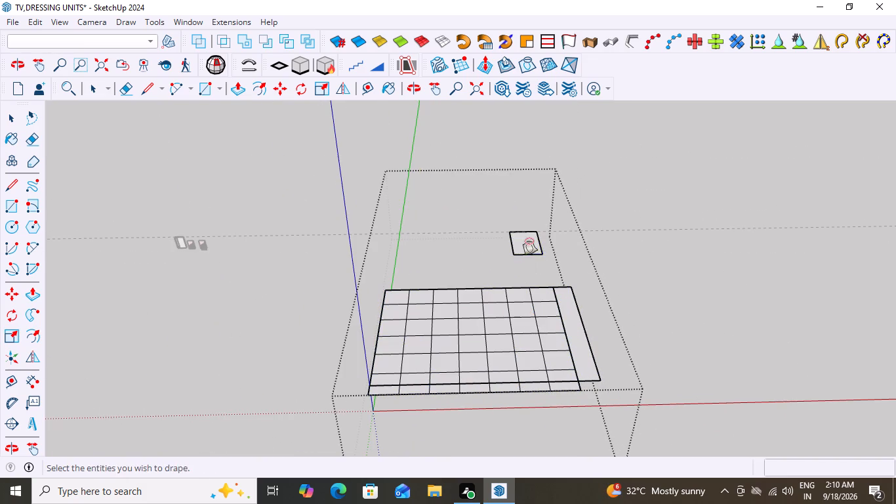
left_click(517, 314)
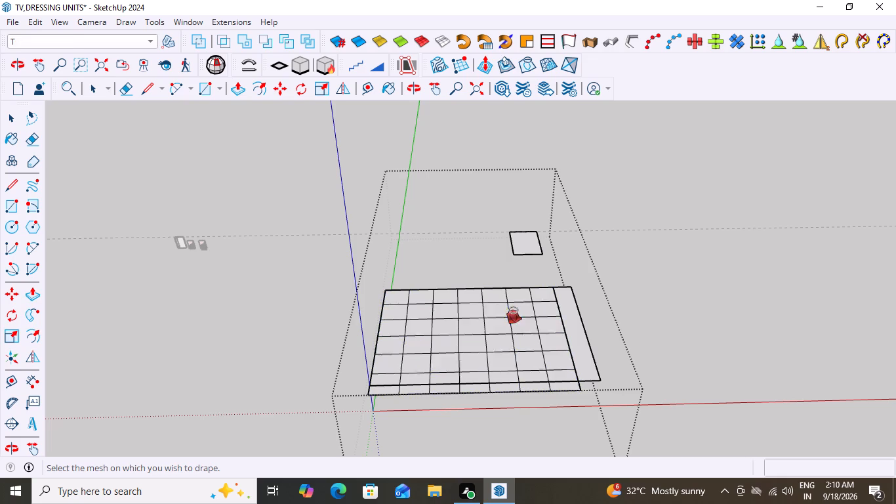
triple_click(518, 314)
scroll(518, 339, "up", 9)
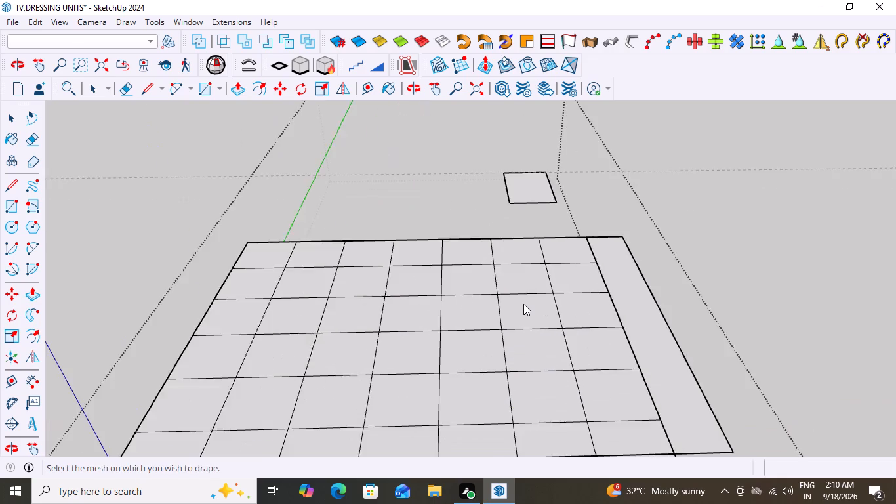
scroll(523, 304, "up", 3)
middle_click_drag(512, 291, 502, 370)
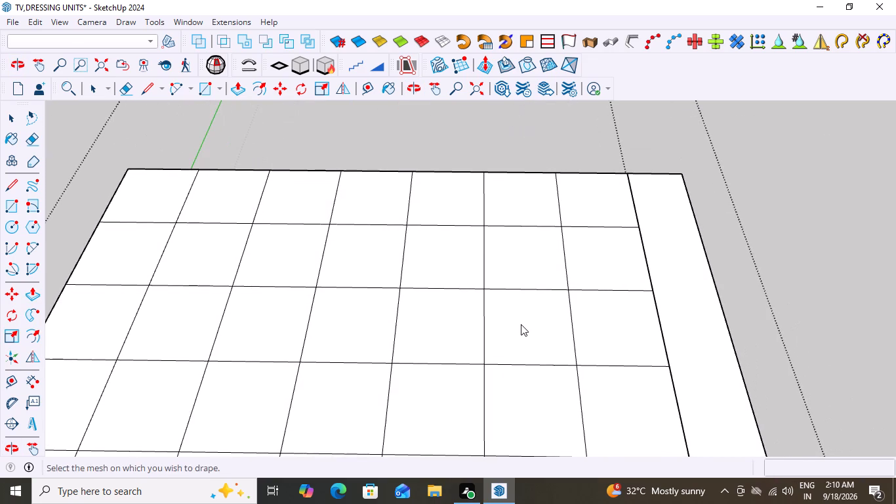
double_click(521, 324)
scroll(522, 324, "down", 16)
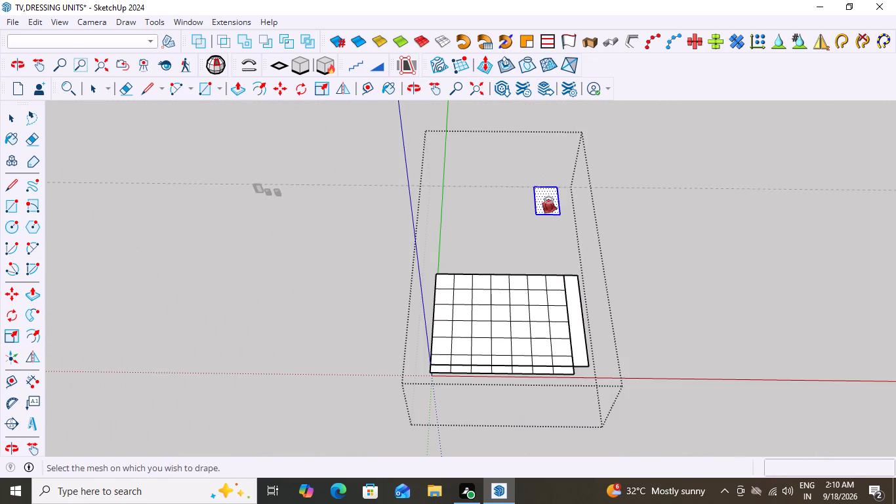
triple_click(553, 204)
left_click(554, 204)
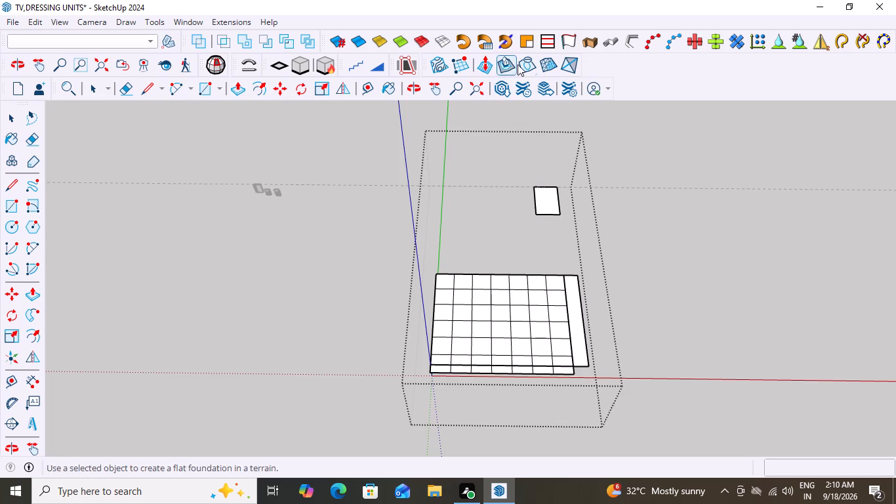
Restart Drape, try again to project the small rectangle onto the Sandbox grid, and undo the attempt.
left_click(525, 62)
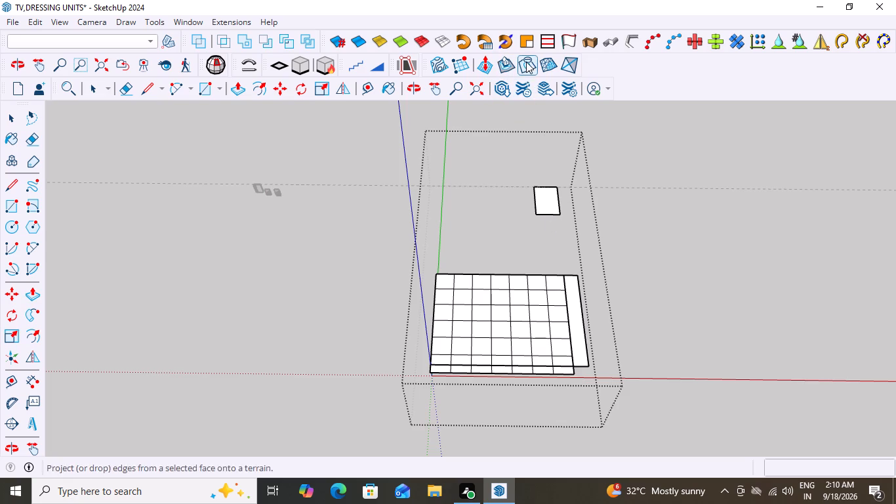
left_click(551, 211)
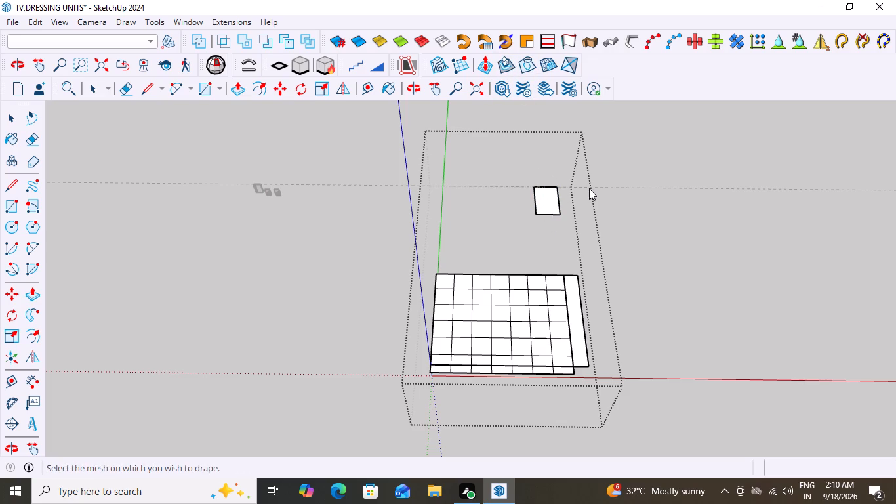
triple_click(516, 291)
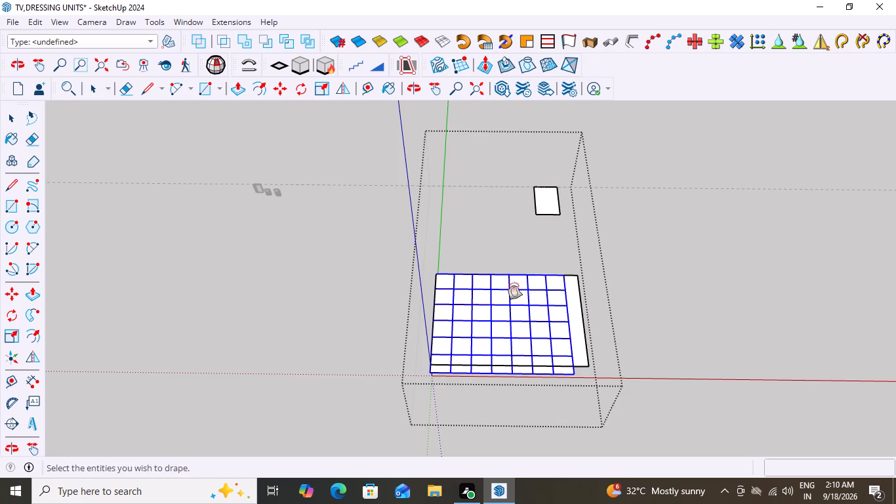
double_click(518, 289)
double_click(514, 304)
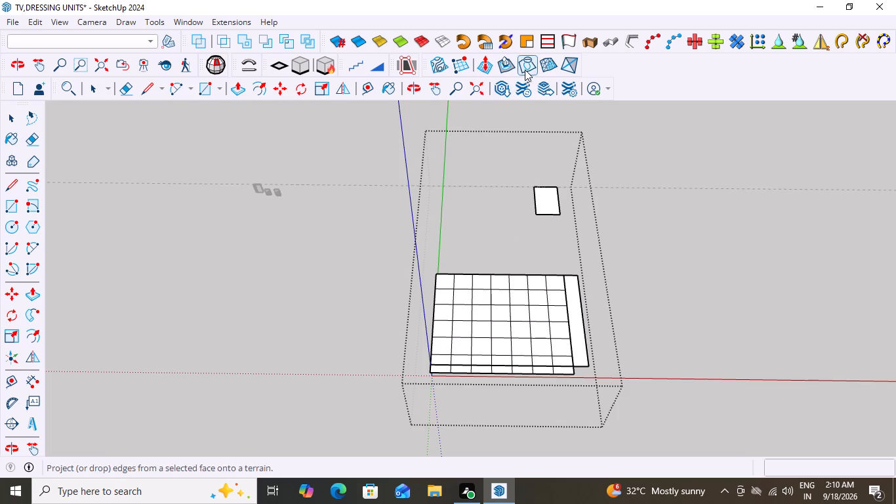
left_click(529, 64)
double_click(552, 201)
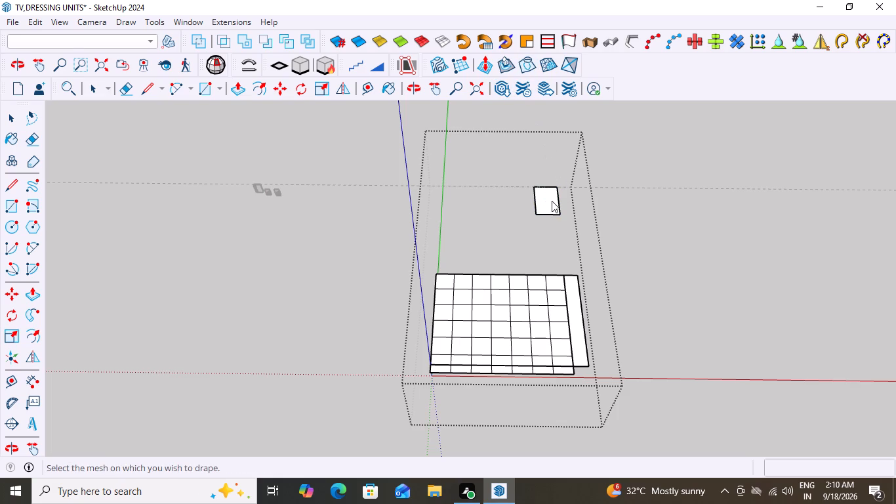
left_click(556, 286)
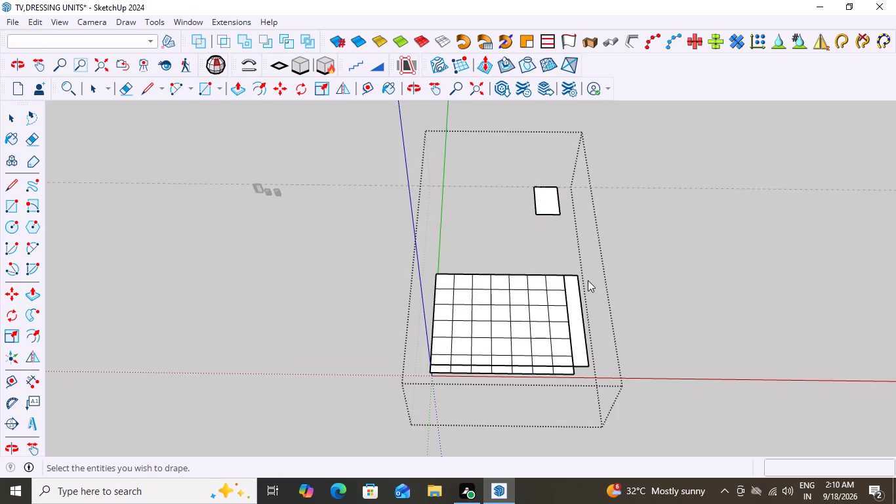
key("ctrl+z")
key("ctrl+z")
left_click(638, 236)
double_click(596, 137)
Close the open group and delete it together with the Sandbox grid and both rectangles.
key("space")
key("space")
key("Return")
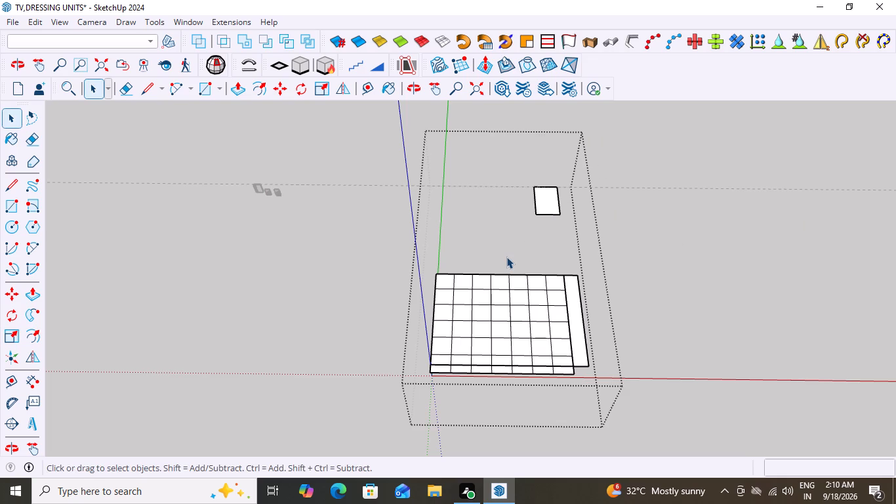
key("Return")
key("Escape")
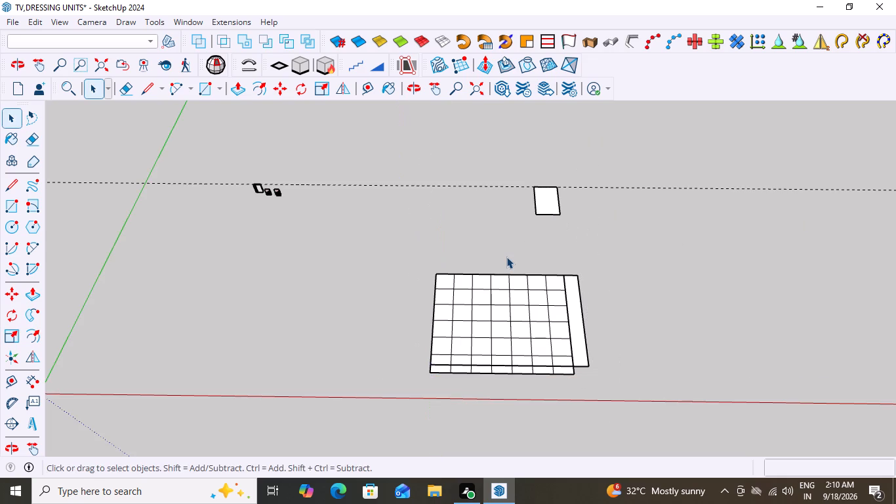
middle_click_drag(561, 363, 546, 328)
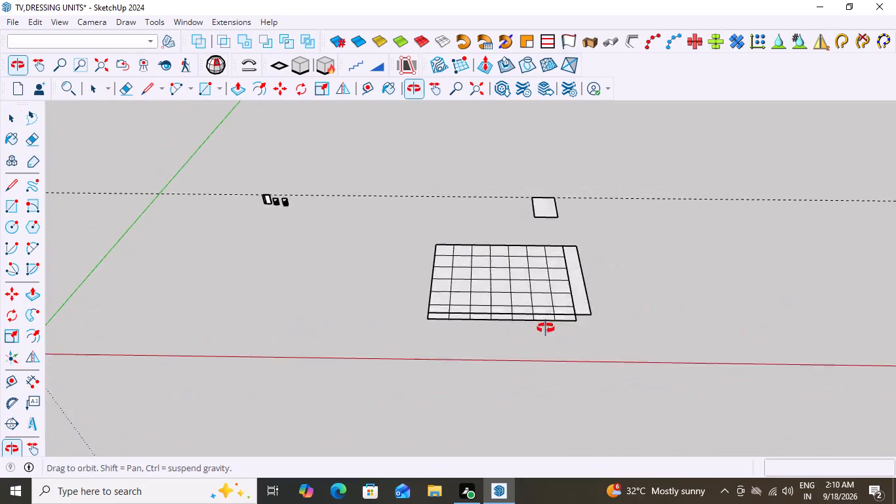
middle_click_drag(546, 328, 529, 352)
left_click(529, 325)
middle_click_drag(596, 335, 615, 335)
scroll(601, 335, "up", 1)
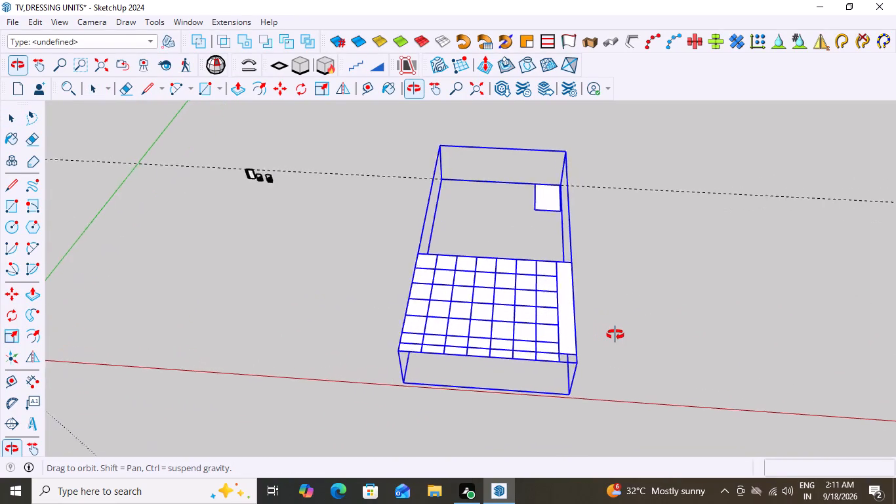
middle_click_drag(615, 335, 626, 335)
double_click(534, 190)
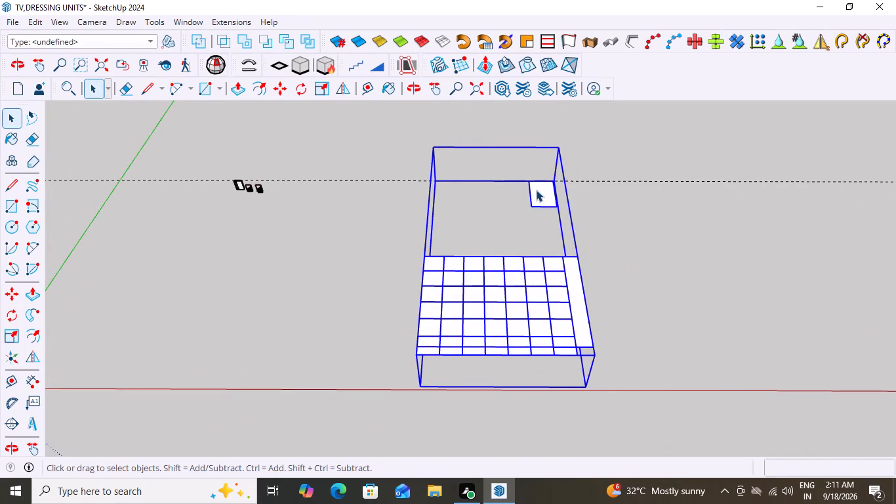
key("Delete")
key("End")
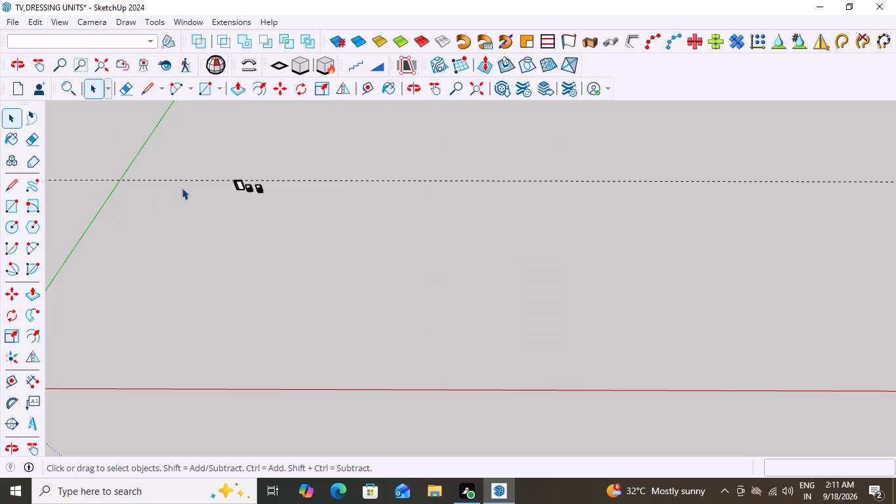
Draw a new rectangle about 84' 3" by 38' 6" on the ground, away from the furniture units.
scroll(196, 178, "up", 4)
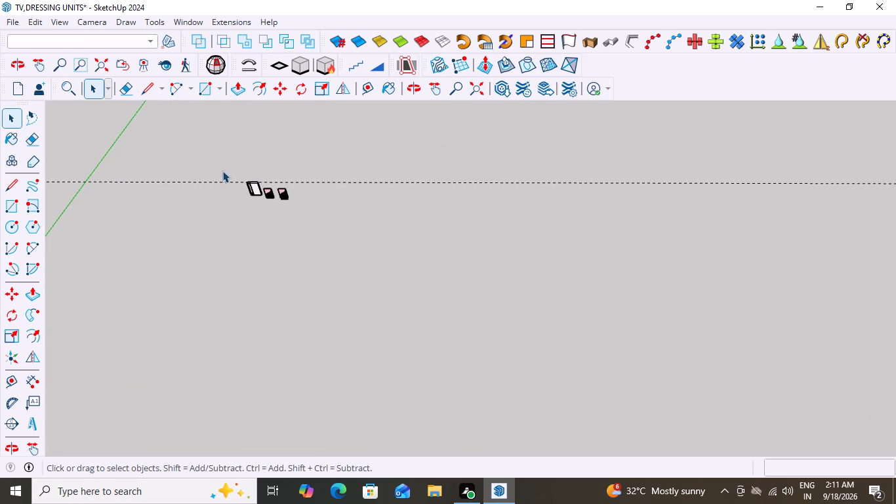
key("r")
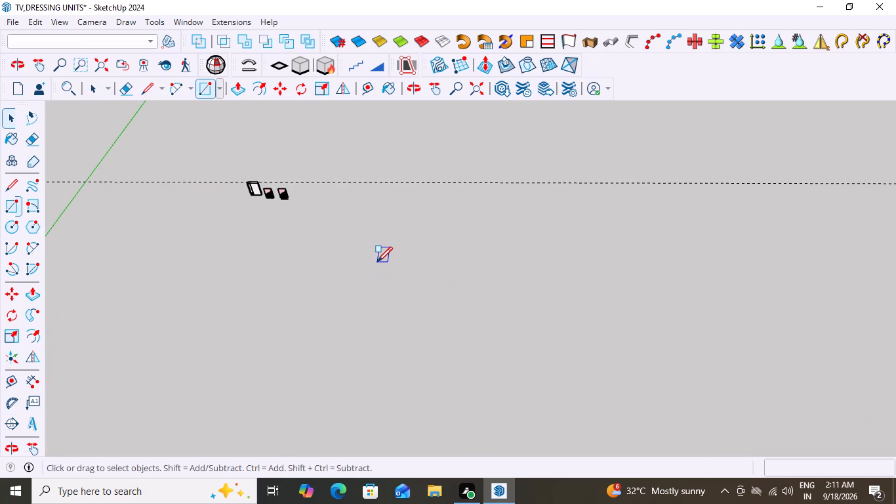
left_click(394, 287)
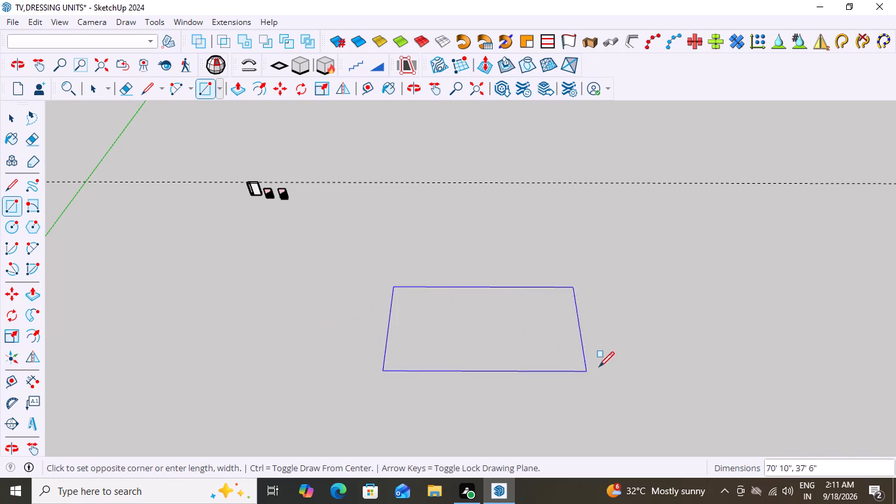
left_click(632, 373)
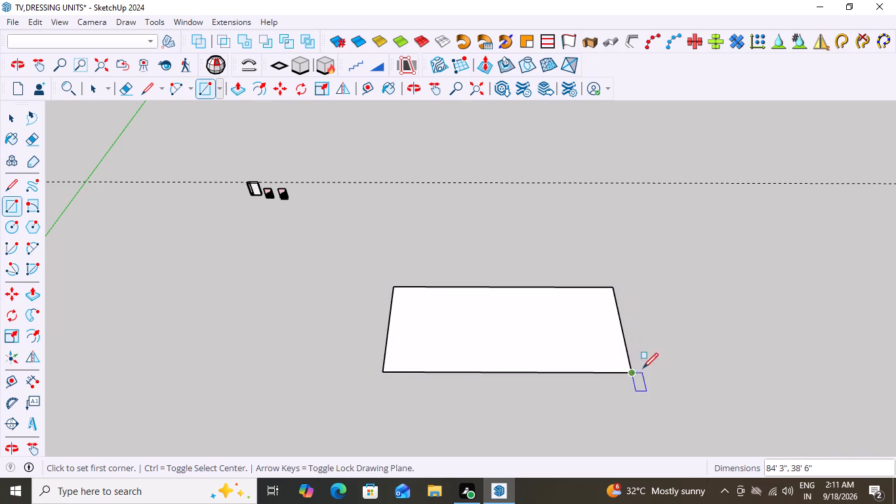
key("space")
Push/Pull the new rectangle upward about 1' 8" to form a thin slab.
type("p")
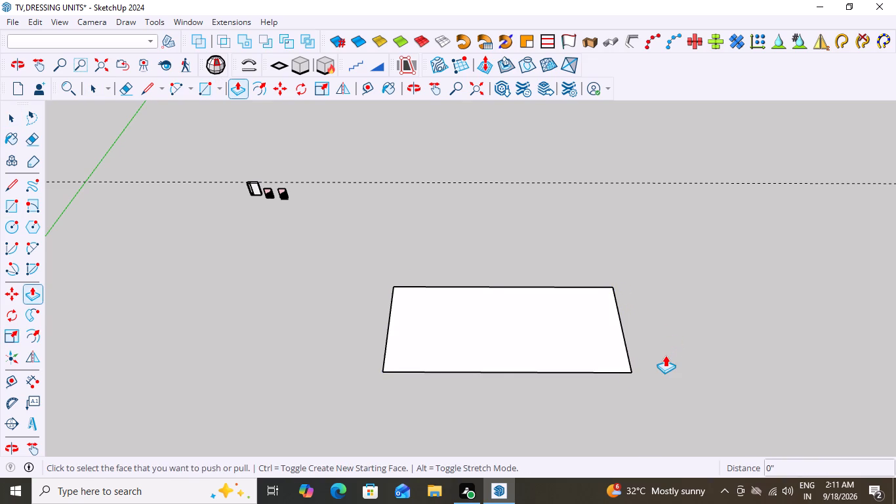
left_click(573, 335)
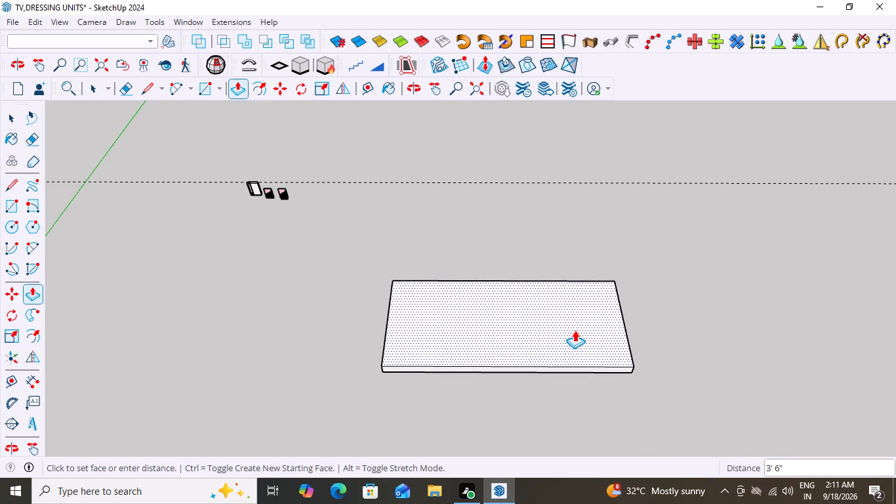
left_click(575, 333)
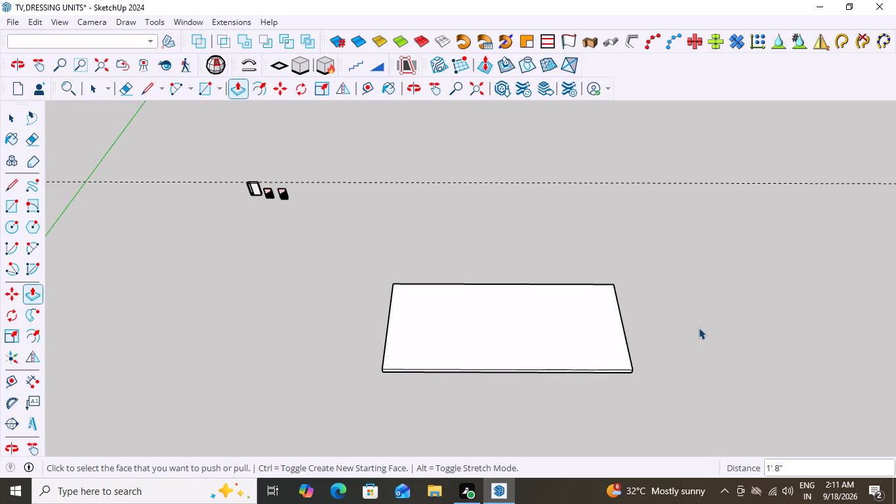
key("space")
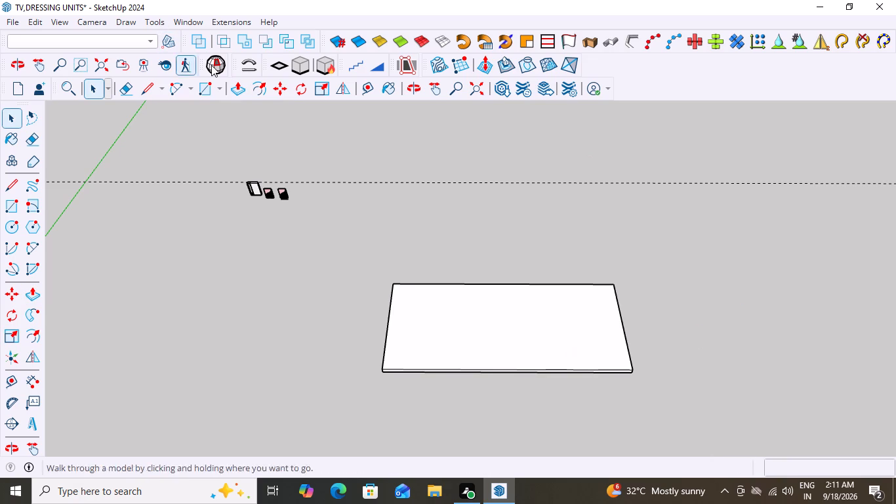
Apply Sandbox Smoove to the slab's top face with a 4' radius, offsetting it upward about 39'.
left_click(483, 61)
left_click(423, 325)
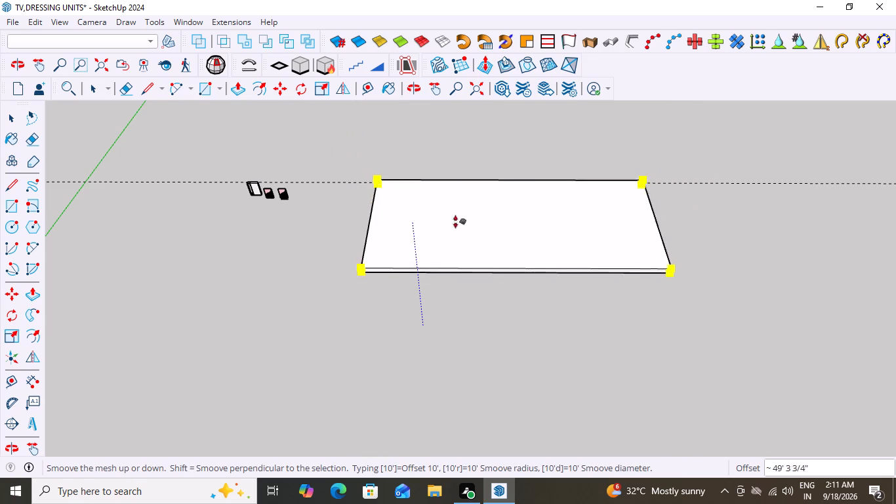
scroll(456, 247, "up", 9)
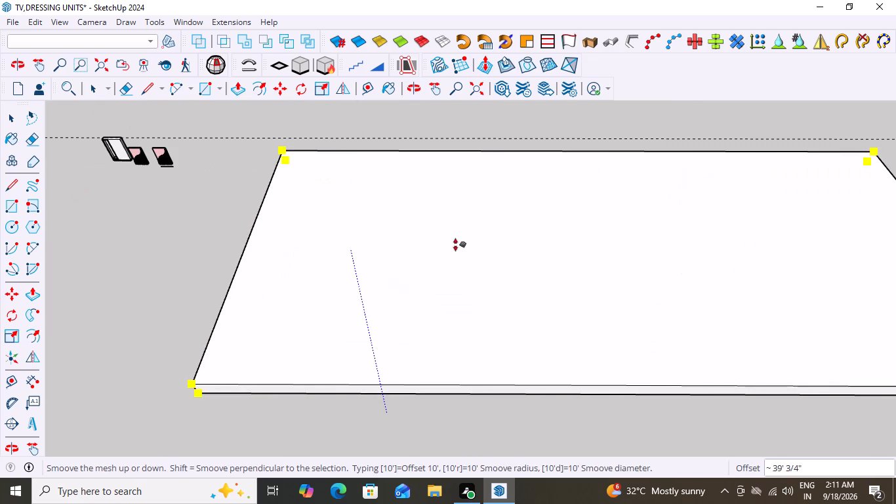
left_click(457, 247)
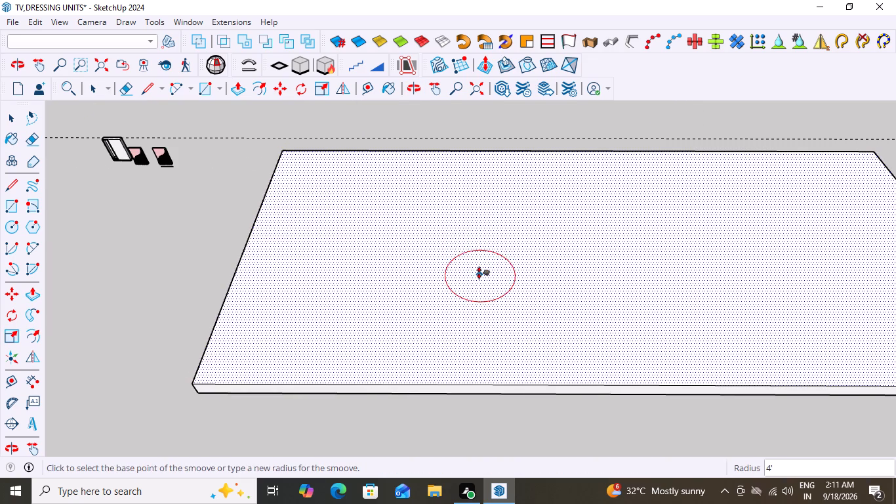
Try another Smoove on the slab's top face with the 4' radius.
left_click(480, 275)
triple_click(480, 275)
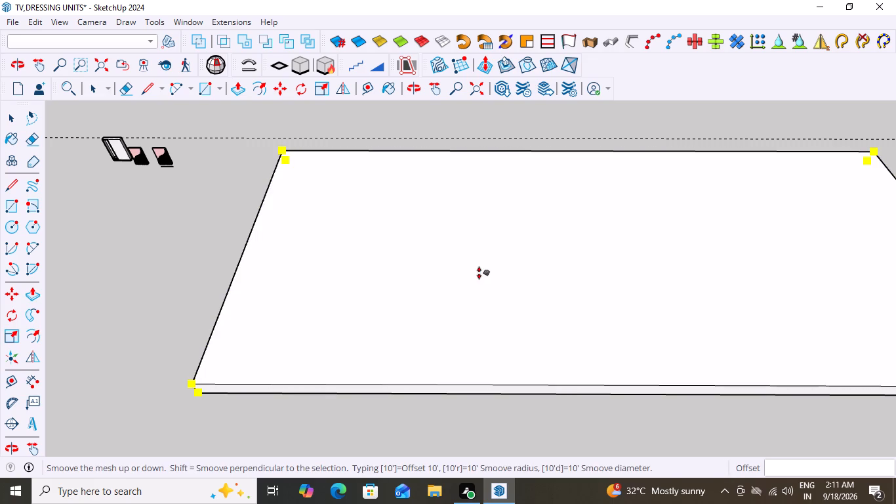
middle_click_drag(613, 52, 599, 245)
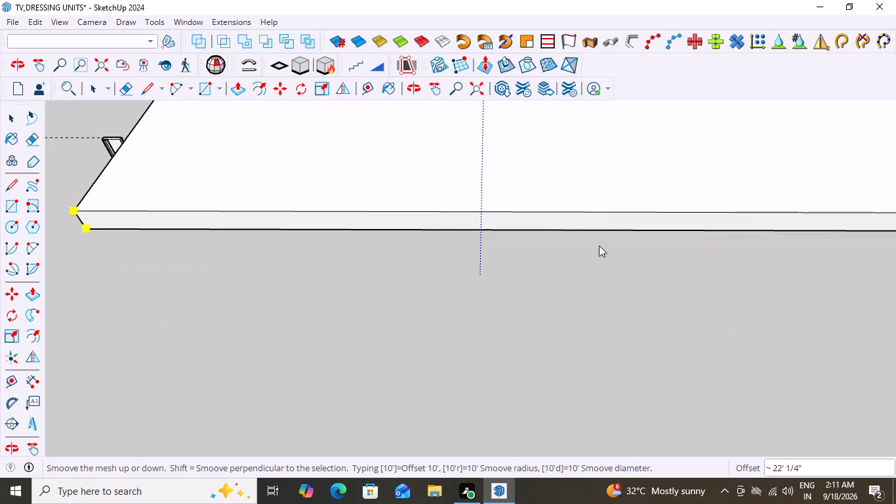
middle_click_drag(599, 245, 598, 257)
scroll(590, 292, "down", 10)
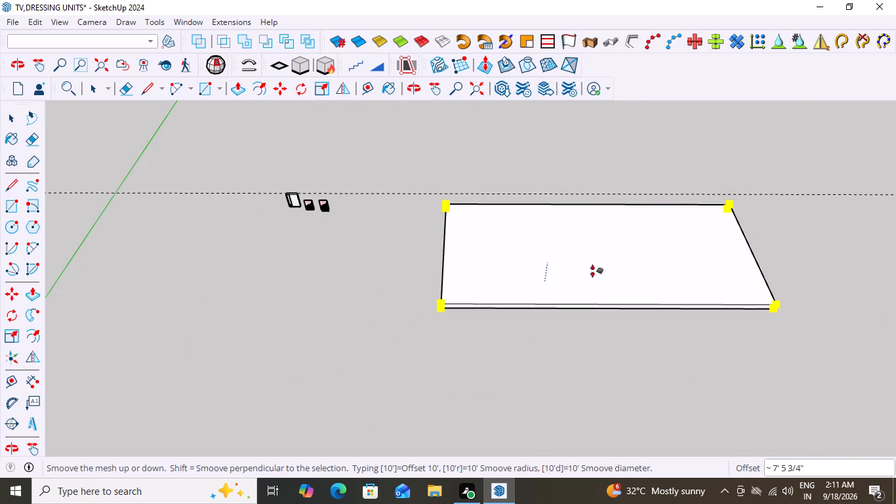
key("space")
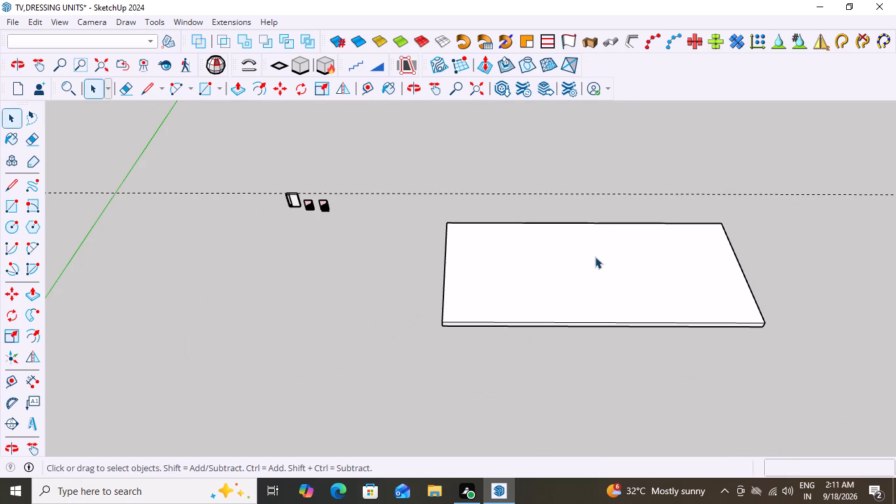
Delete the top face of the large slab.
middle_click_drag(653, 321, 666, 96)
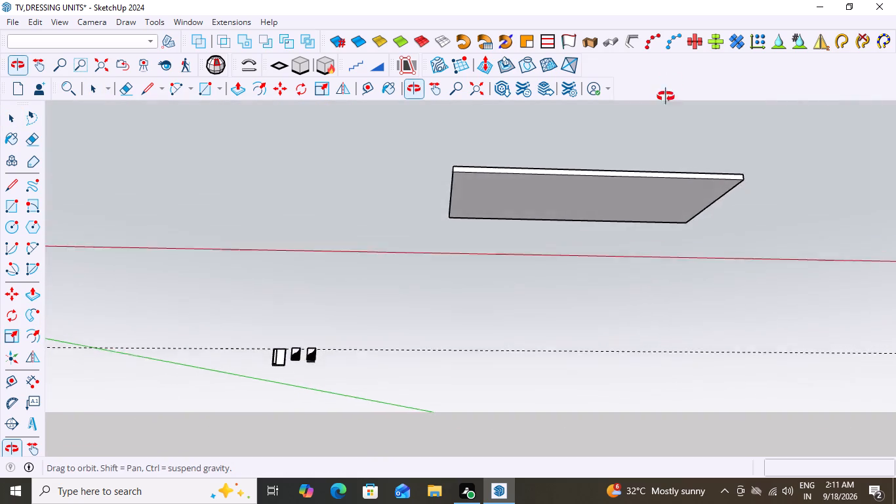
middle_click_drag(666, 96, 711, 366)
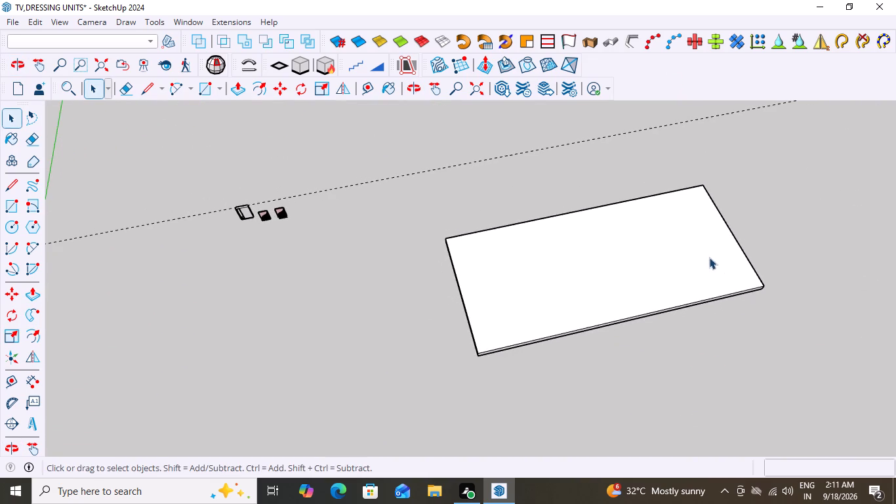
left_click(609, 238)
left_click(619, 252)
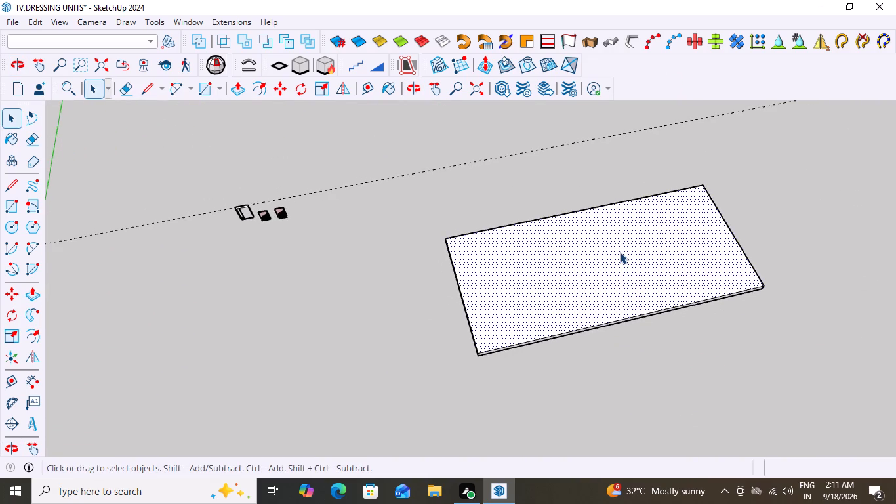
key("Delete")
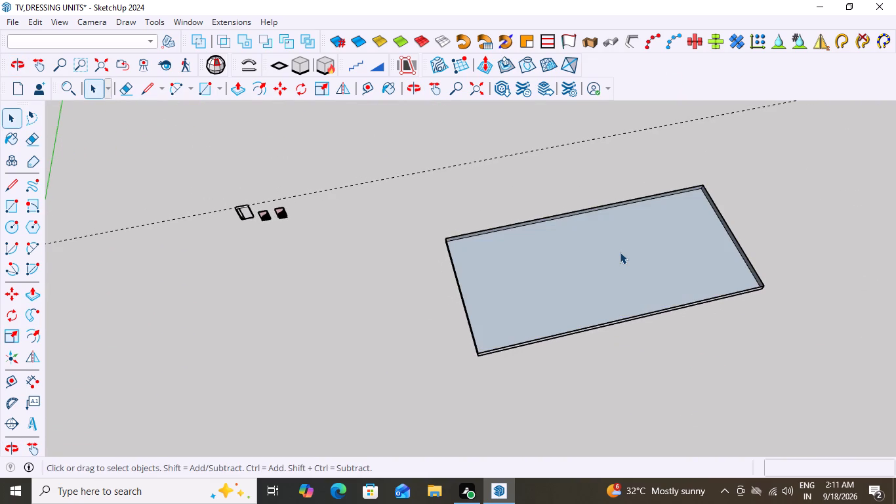
Undo the face deletion and the preceding slab edits, back to the state with the Sandbox test grids.
key("z")
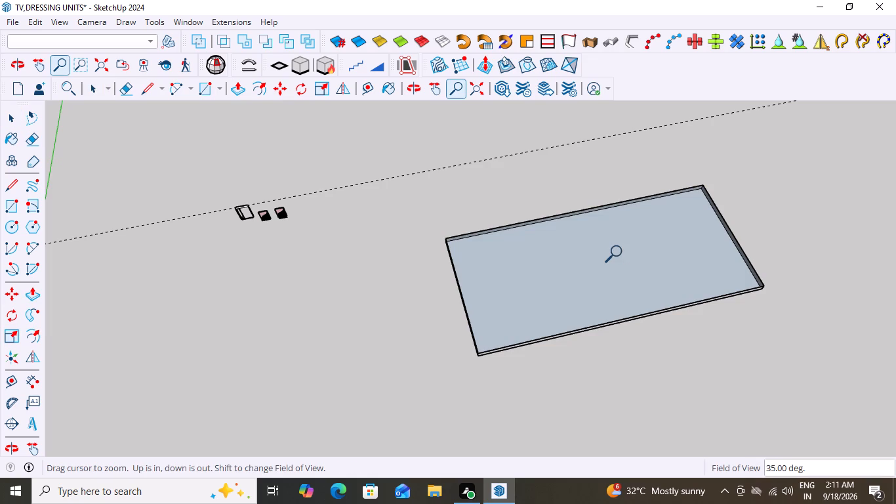
key("ctrl+z")
key("ctrl+z")
key("ctrl+z")
key("ctrl+z")
key("ctrl+z")
key("ctrl+z")
key("ctrl+z")
key("ctrl+z")
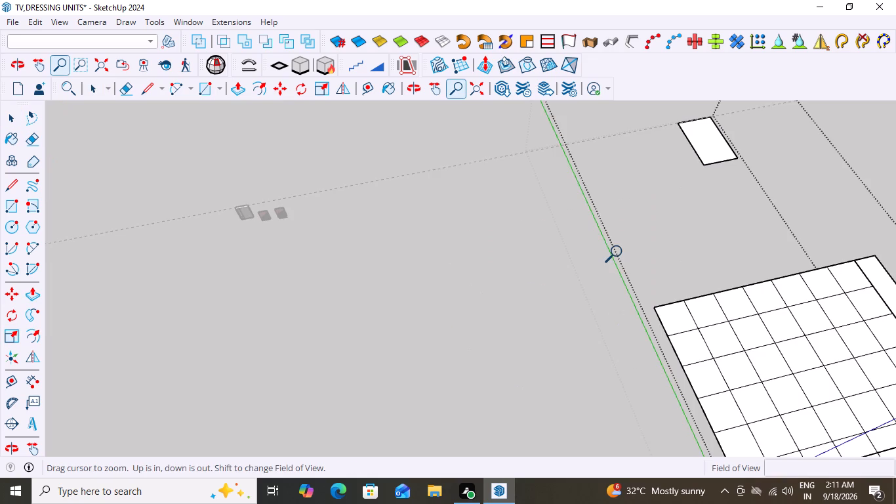
key("ctrl+z")
Exit the test grid group and delete the whole group, including its small separate rectangle.
scroll(671, 220, "down", 19)
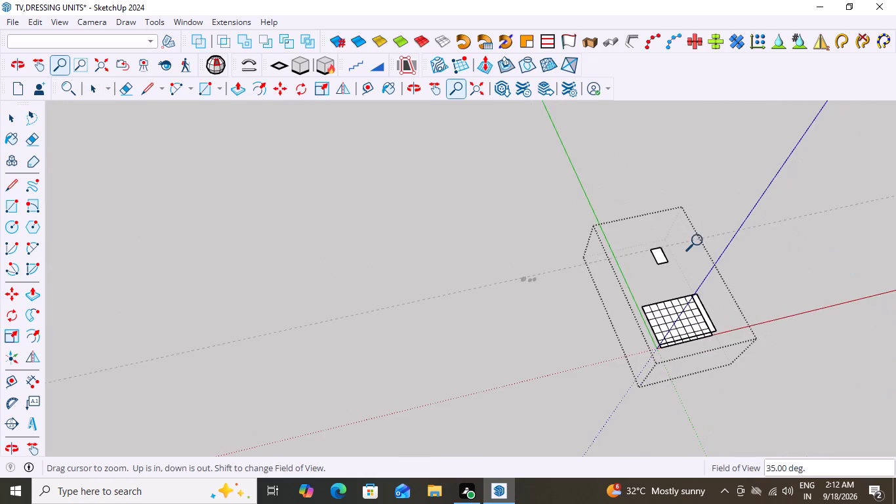
key("Escape")
key("Escape")
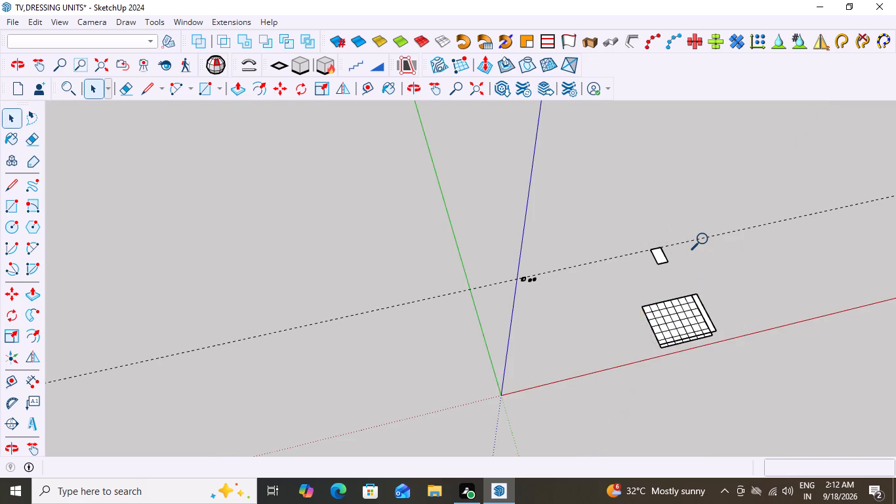
key("Delete")
key("End")
left_click(681, 325)
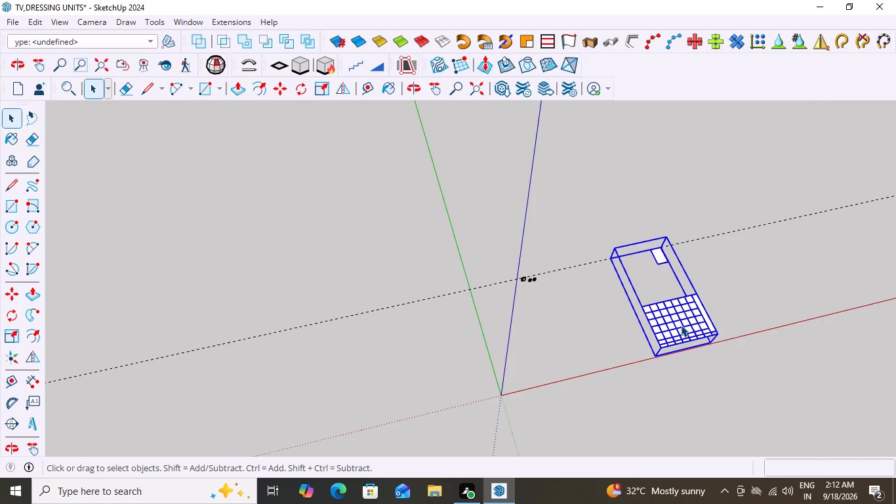
key("Delete")
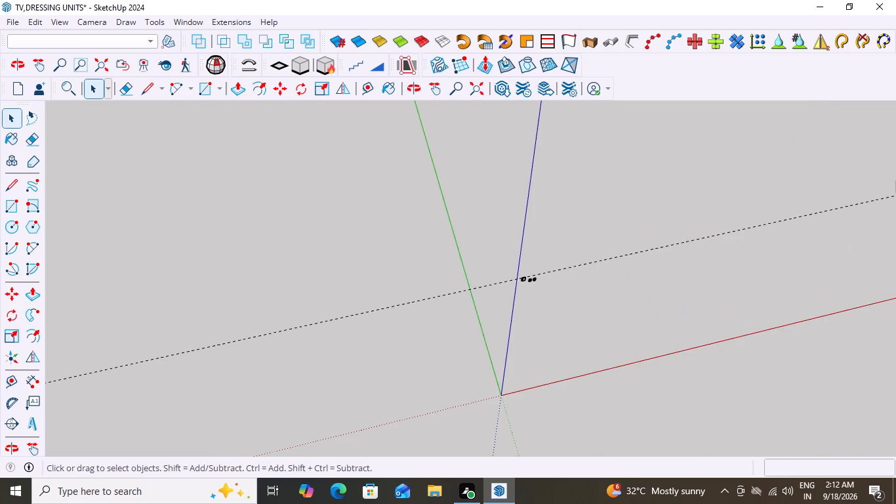
Delete the pink and wood-slat panel nearest the white cabinet unit.
middle_click_drag(640, 186, 581, 44)
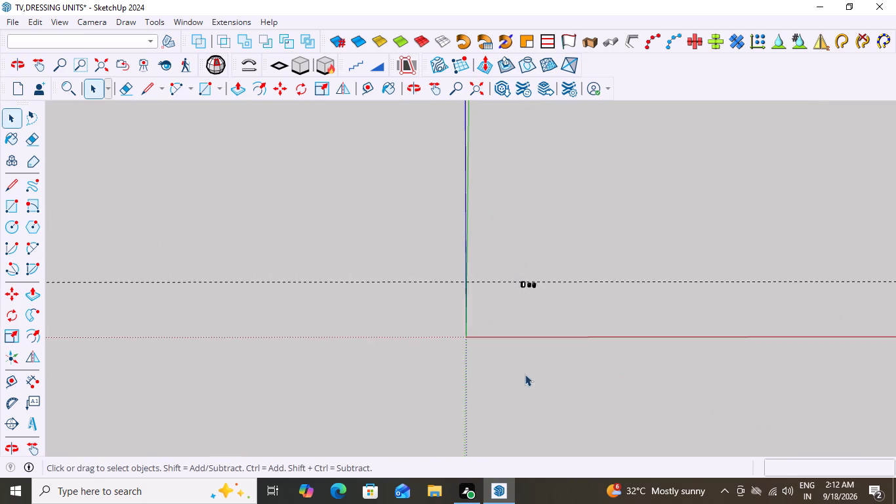
scroll(527, 356, "up", 9)
scroll(560, 289, "up", 3)
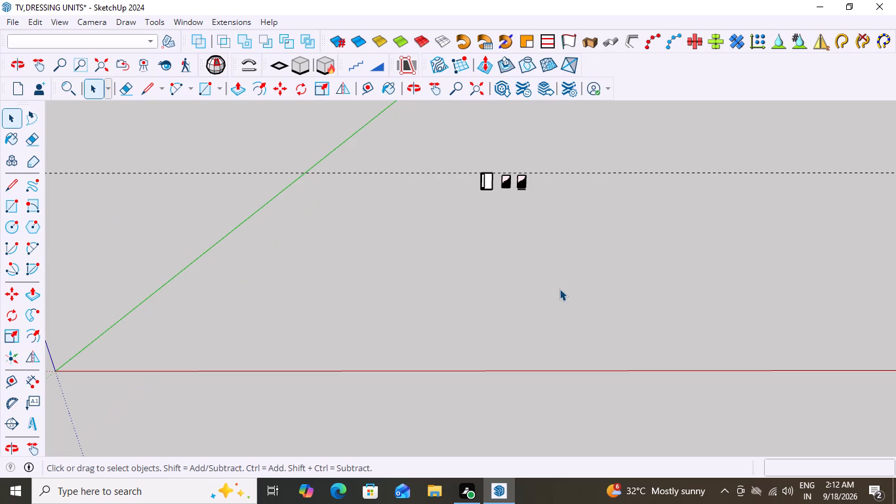
scroll(522, 170, "up", 20)
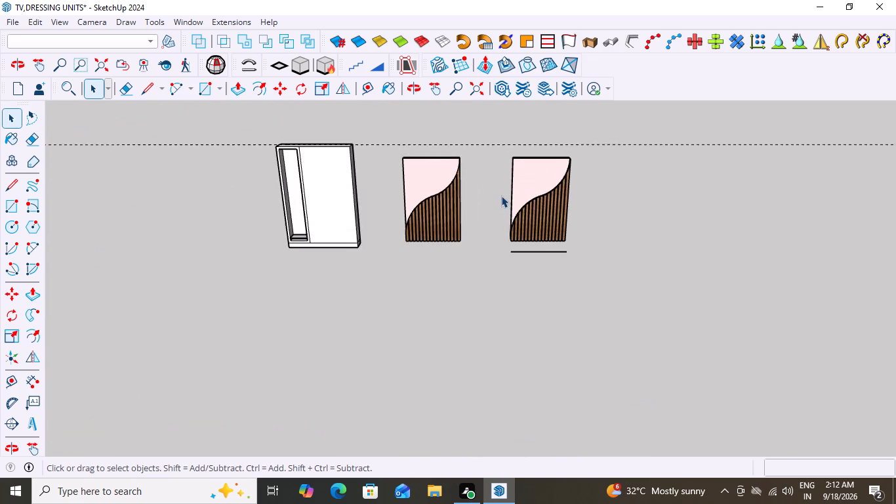
scroll(501, 196, "up", 1)
scroll(434, 184, "up", 9)
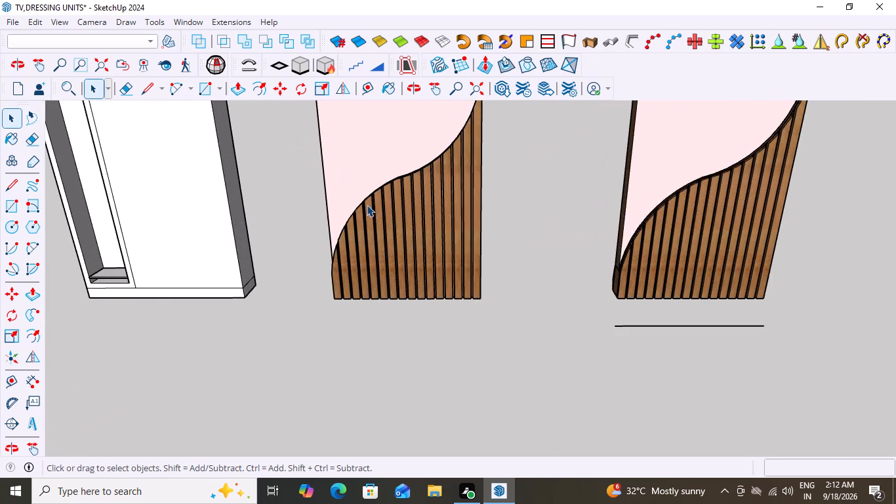
scroll(367, 205, "up", 12)
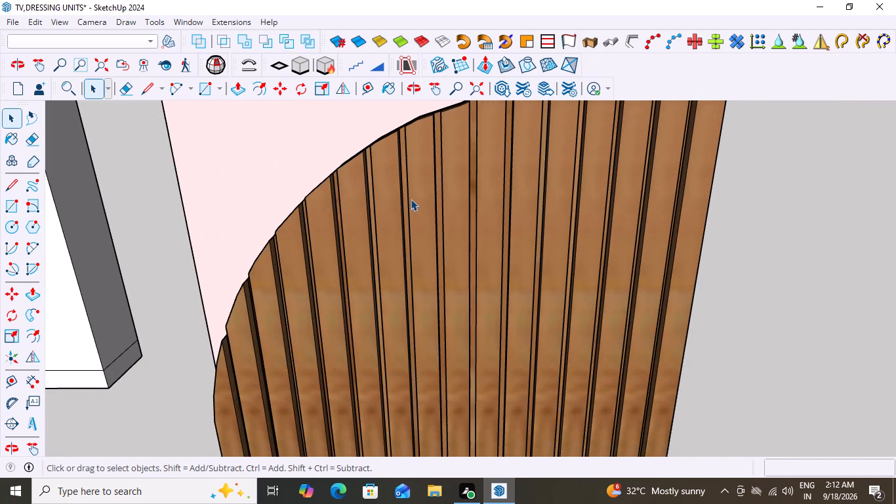
scroll(411, 199, "down", 20)
scroll(411, 199, "down", 3)
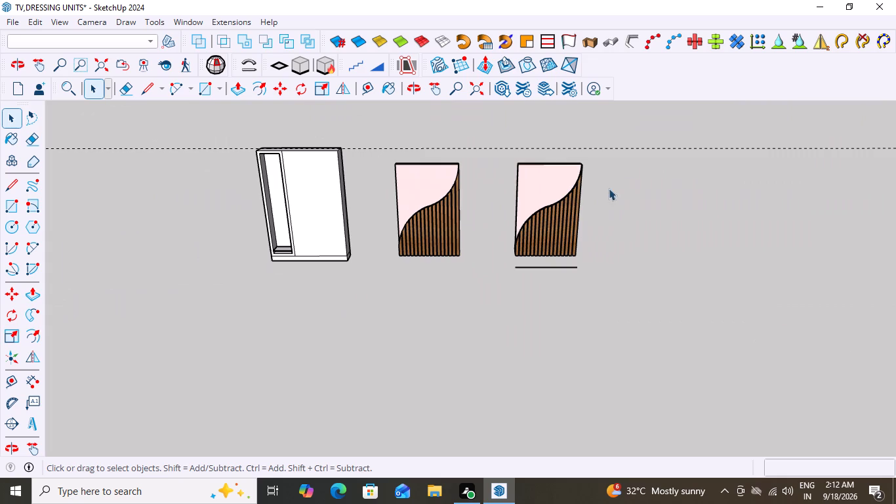
left_click_drag(643, 130, 390, 261)
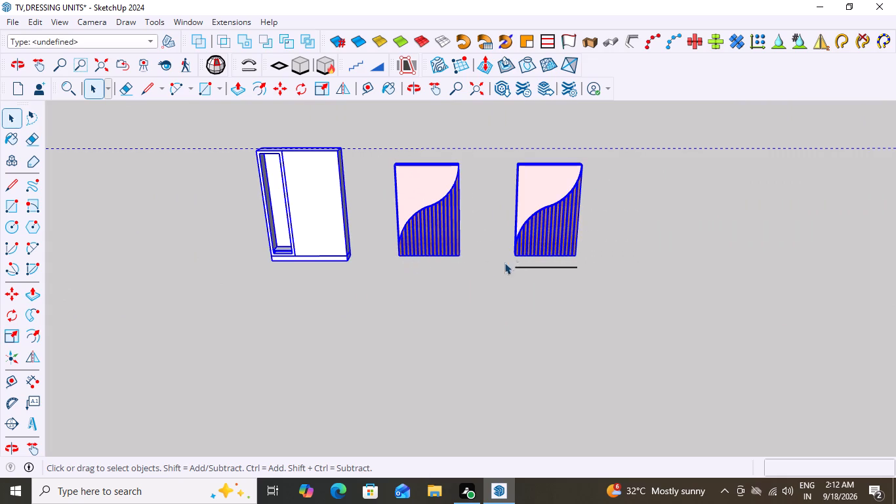
left_click(529, 143)
left_click(573, 191)
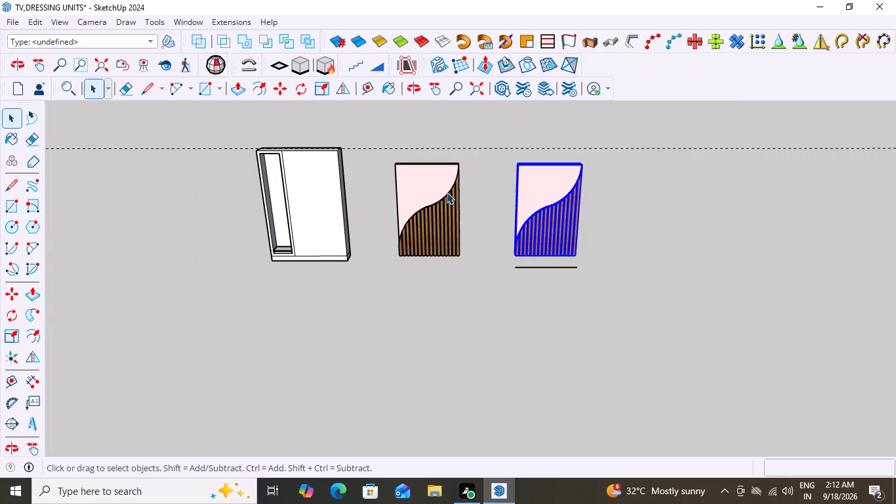
left_click(447, 192)
key("Delete")
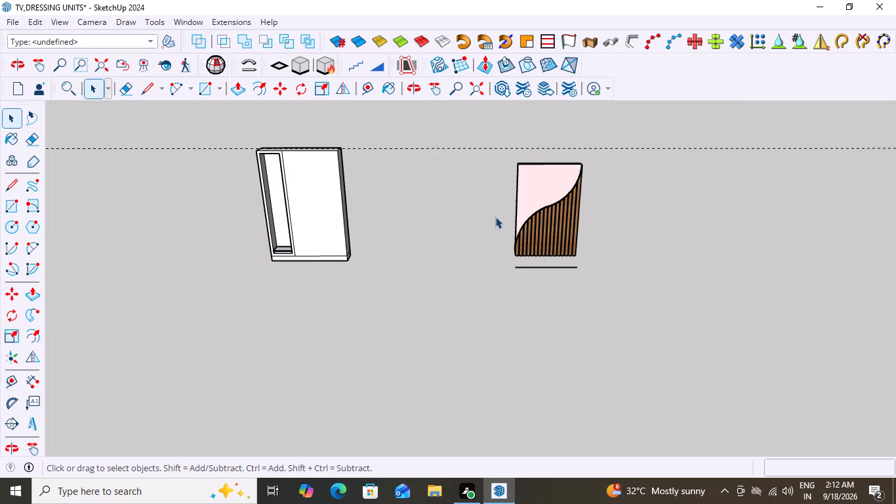
Delete the remaining pink and wood-slat panel.
left_click(510, 222)
left_click(537, 221)
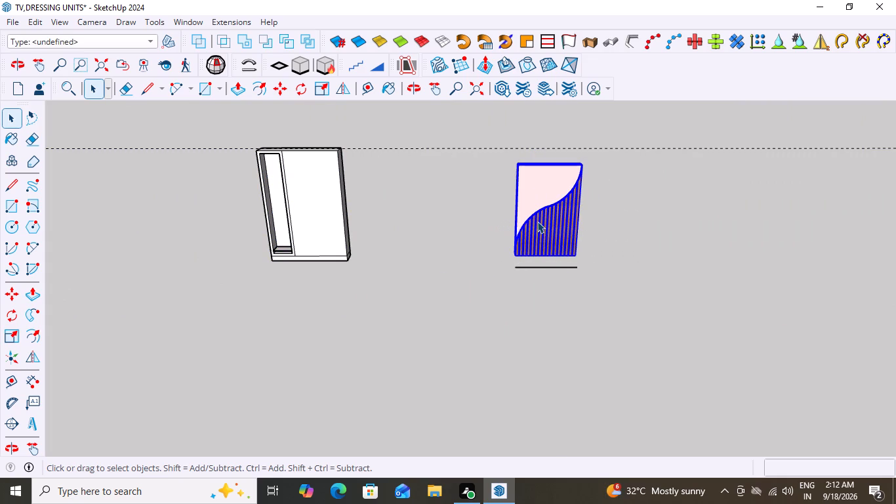
key("Delete")
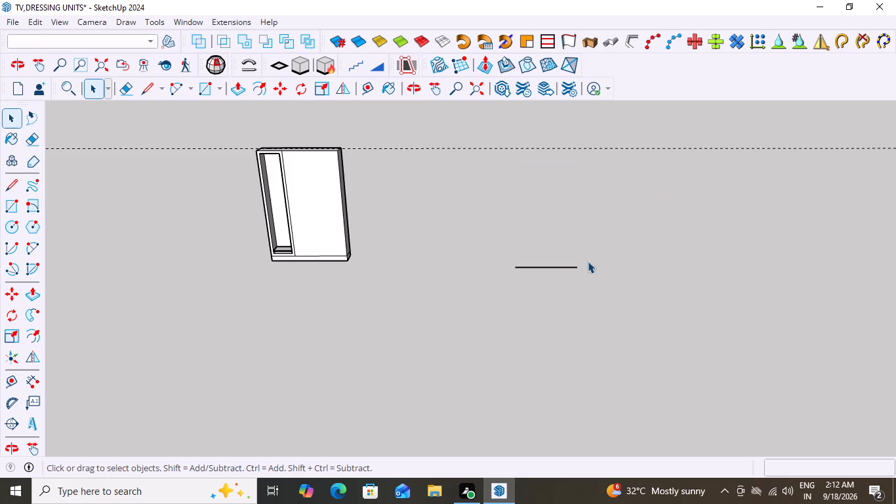
Delete the leftover straight line in front of where the second panel stood.
left_click(563, 264)
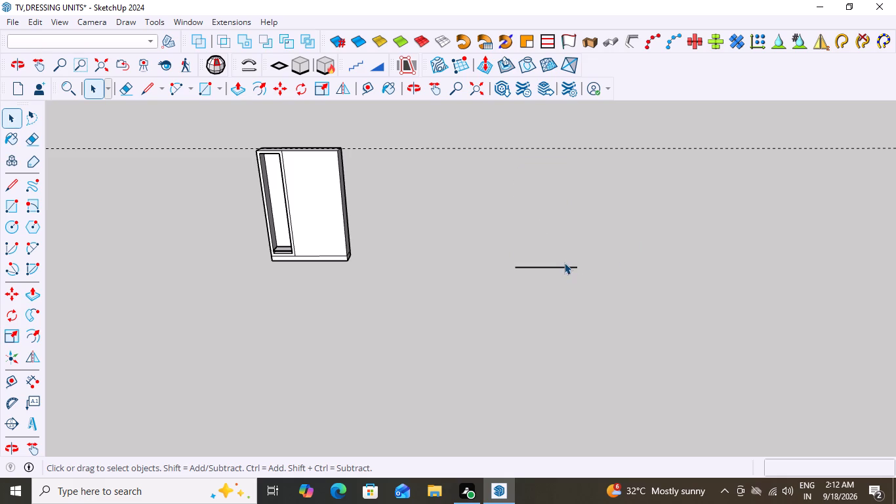
left_click(562, 266)
left_click(562, 266)
key("End")
key("Delete")
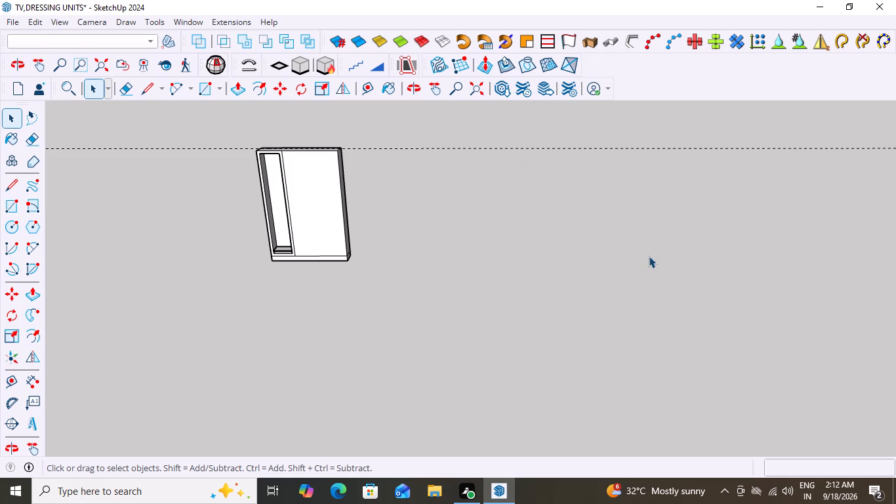
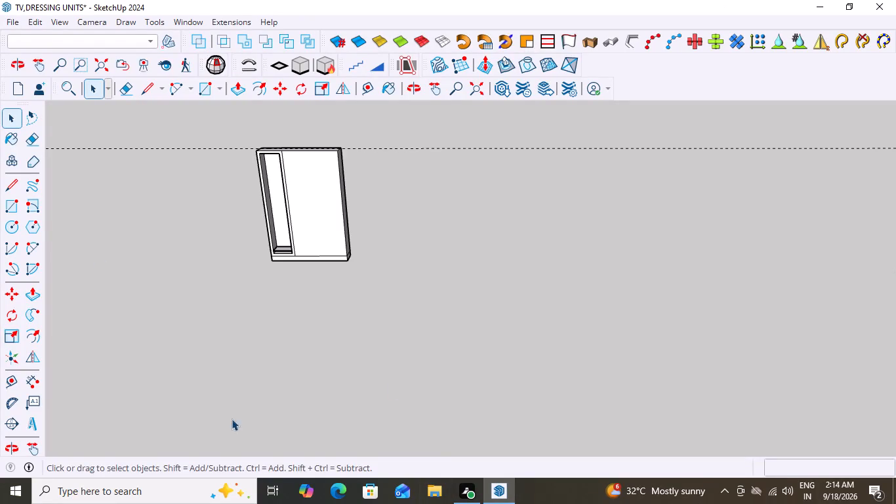
Inspect the remaining white cabinet unit from several angles, including the shelf at the bottom of its tall open niche.
scroll(249, 59, "down", 2)
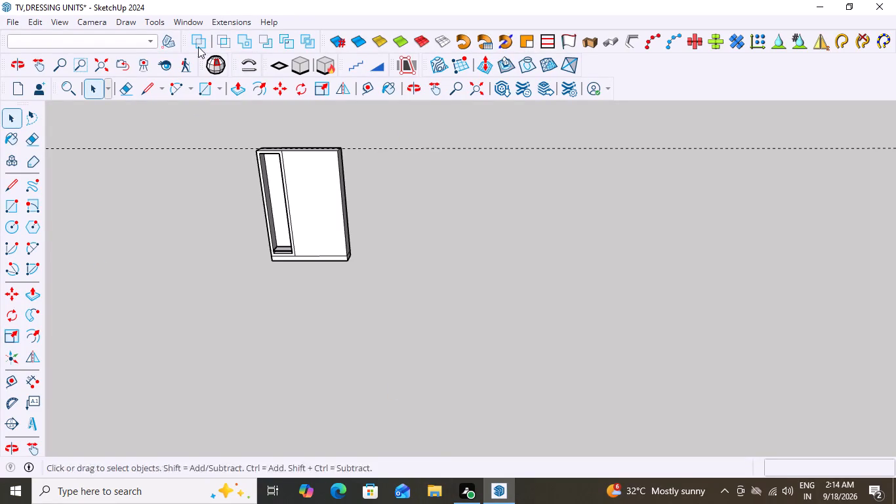
middle_click_drag(327, 193, 444, 149)
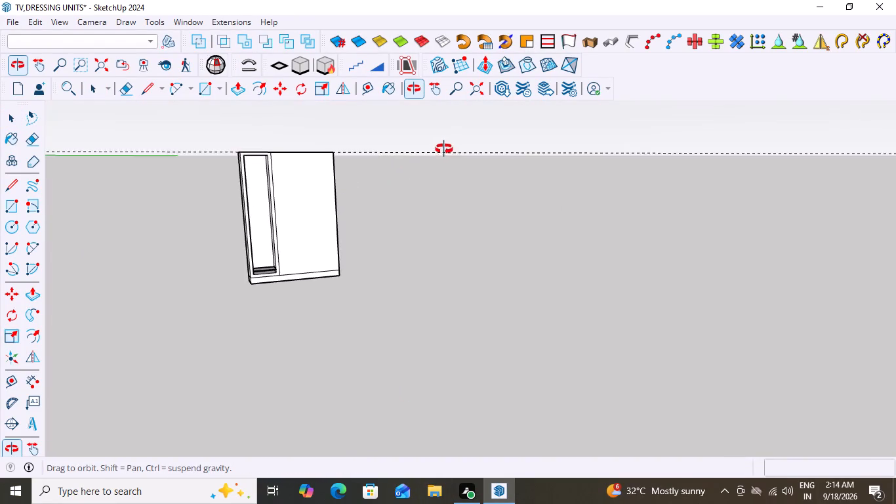
middle_click_drag(444, 149, 448, 148)
scroll(287, 253, "down", 3)
scroll(320, 201, "up", 3)
middle_click_drag(409, 244, 371, 249)
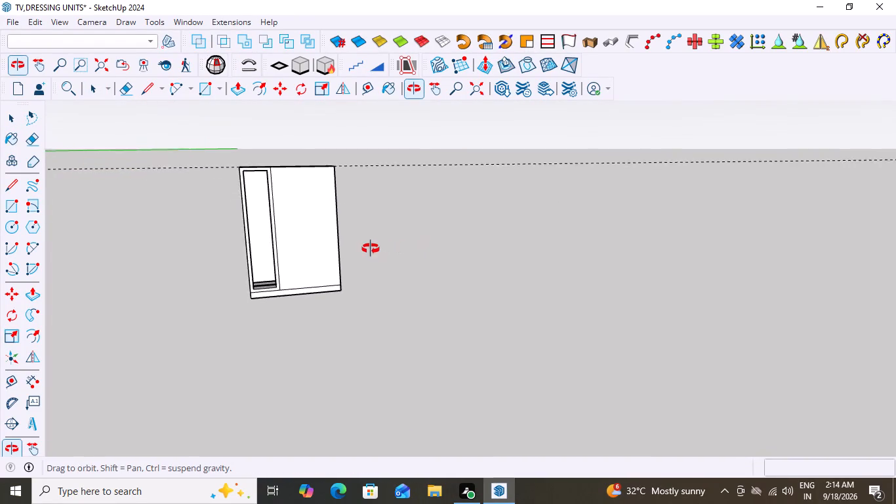
middle_click_drag(371, 249, 276, 211)
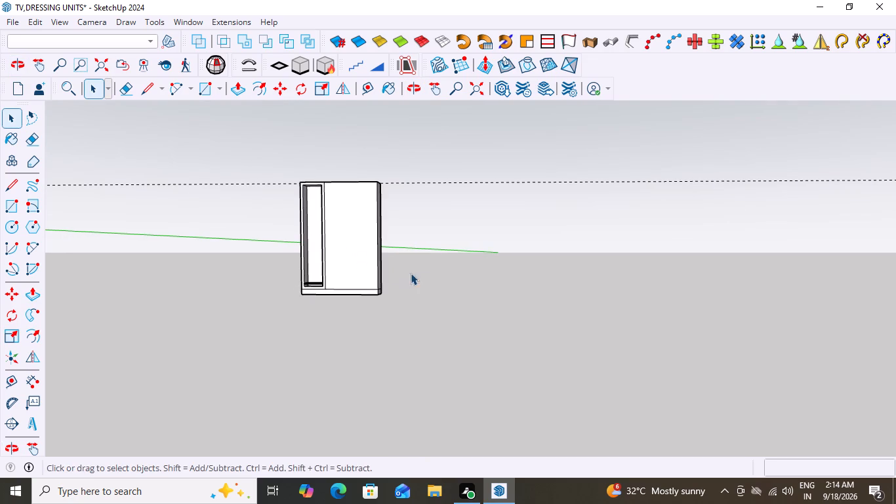
scroll(400, 238, "down", 4)
middle_click_drag(402, 250, 525, 278)
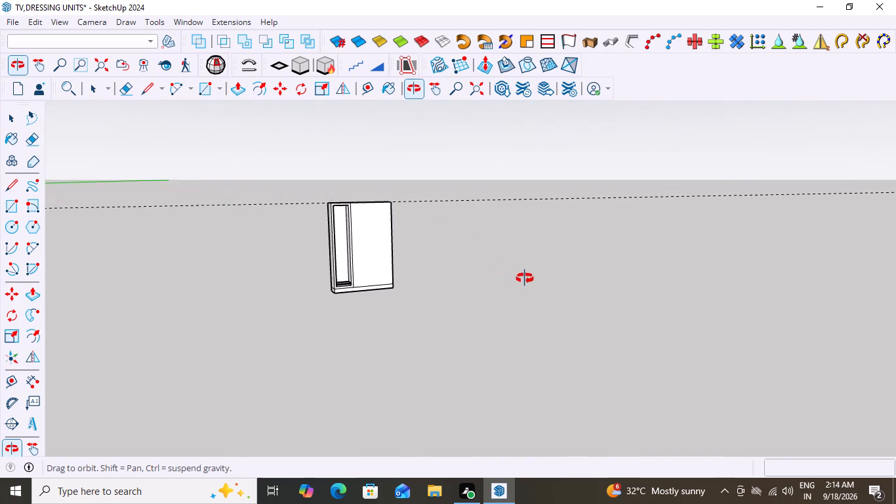
middle_click_drag(525, 278, 435, 271)
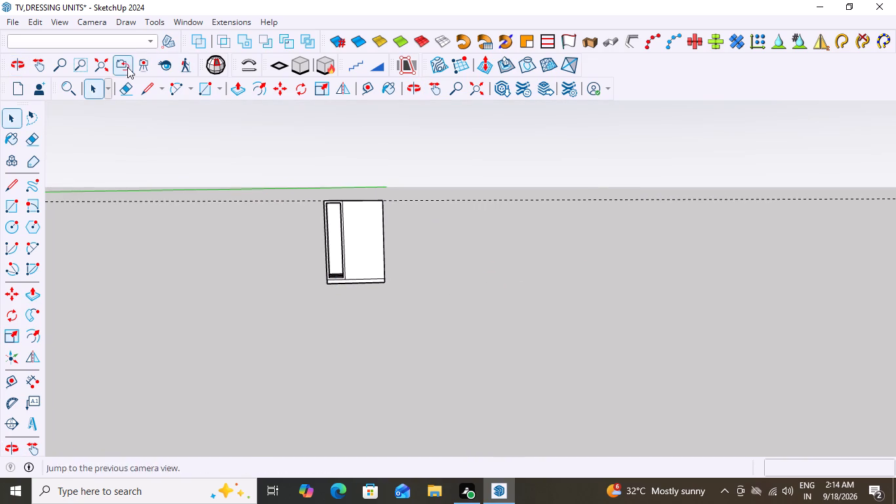
left_click(101, 68)
scroll(386, 199, "down", 2)
middle_click_drag(506, 215, 470, 217)
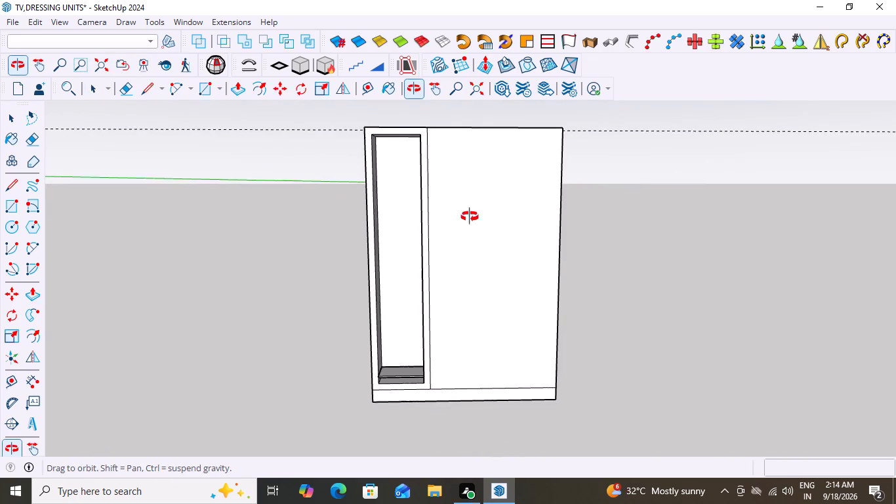
middle_click_drag(470, 217, 465, 215)
scroll(417, 390, "up", 4)
scroll(419, 394, "down", 3)
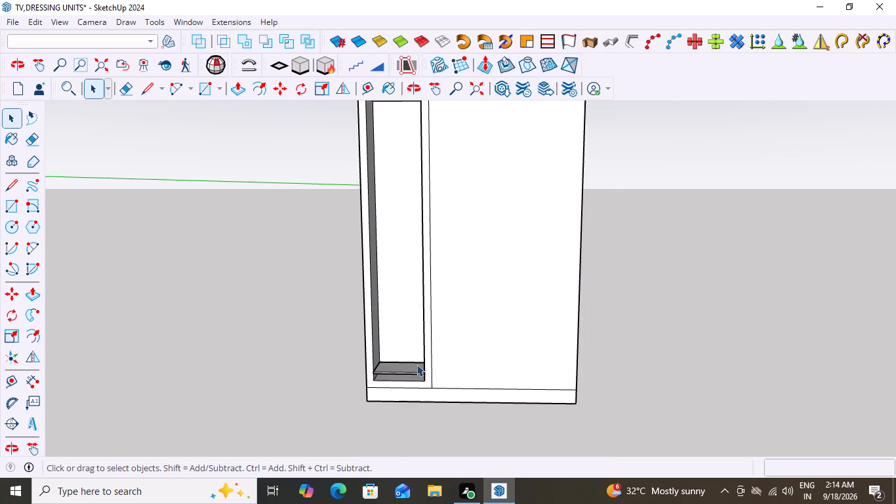
scroll(417, 364, "down", 3)
scroll(409, 354, "up", 3)
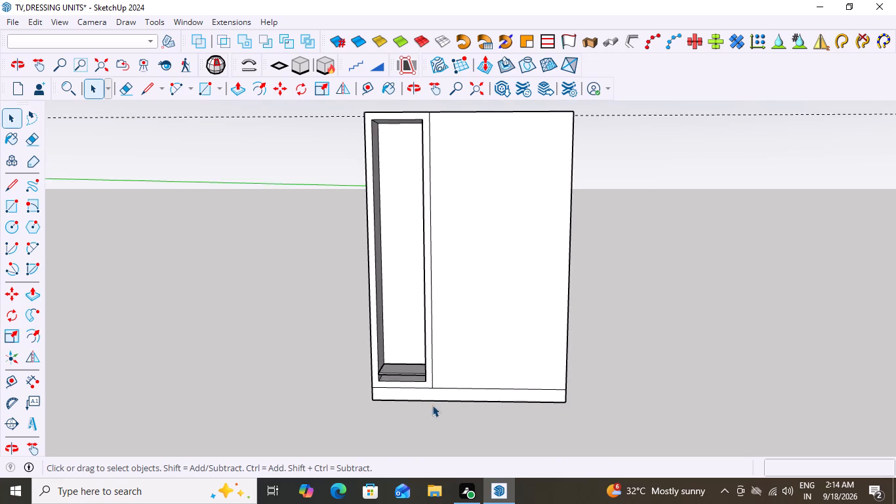
Open the white cabinet group for editing and select the shelf board at the bottom of its tall open niche.
scroll(432, 405, "up", 2)
scroll(367, 383, "up", 8)
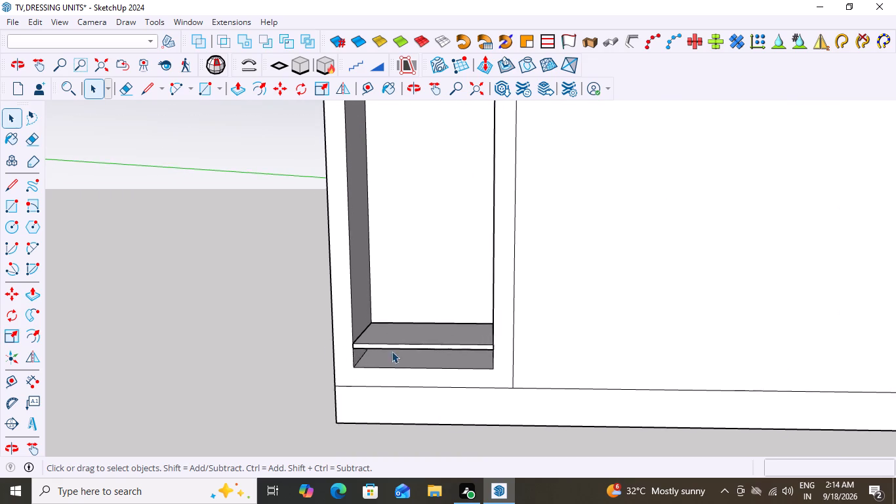
scroll(392, 351, "up", 4)
left_click(420, 331)
double_click(420, 331)
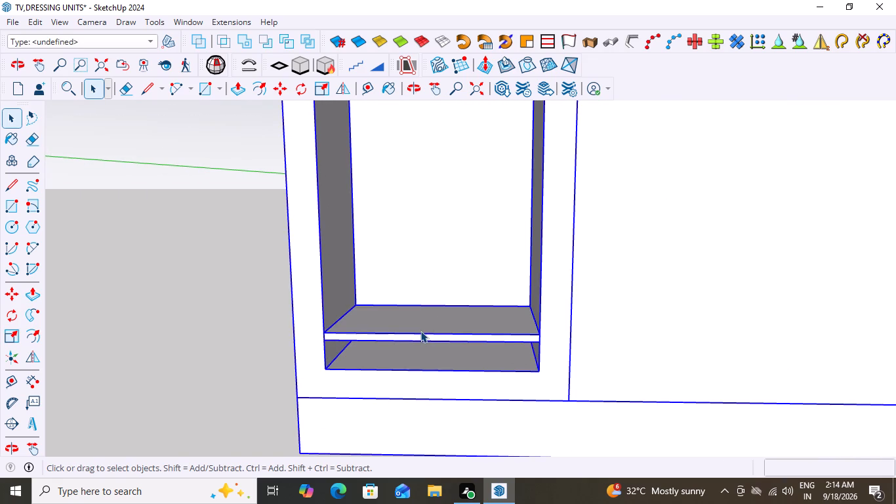
left_click(420, 331)
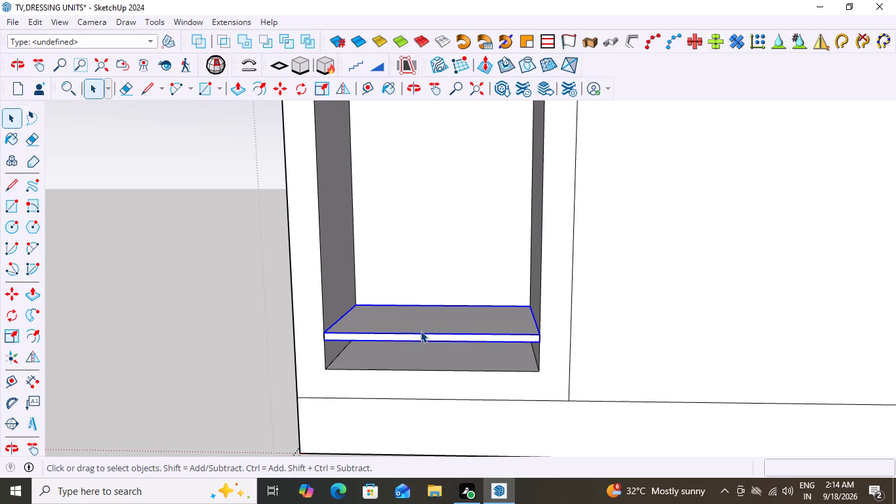
right_click(422, 328)
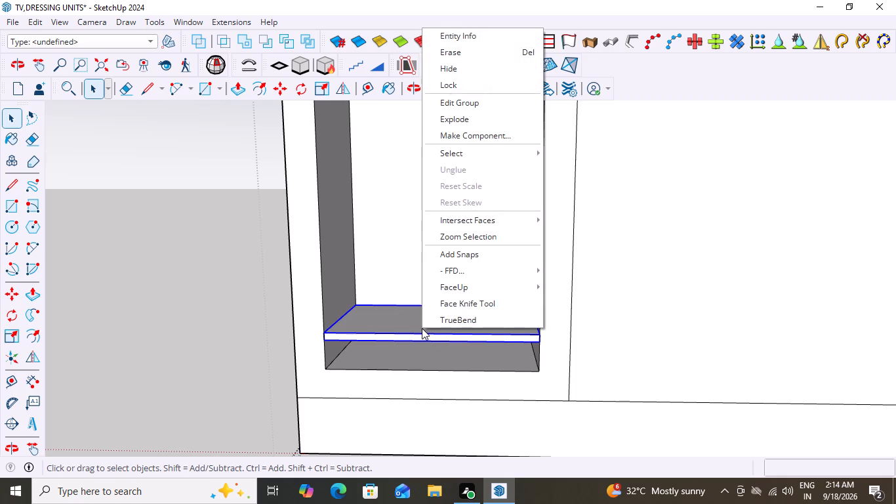
left_click(231, 298)
left_click(462, 324)
double_click(463, 324)
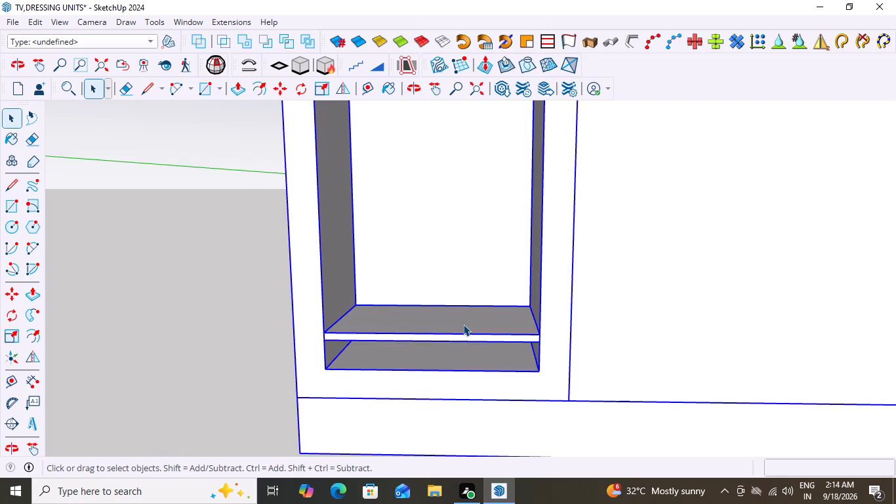
left_click(463, 324)
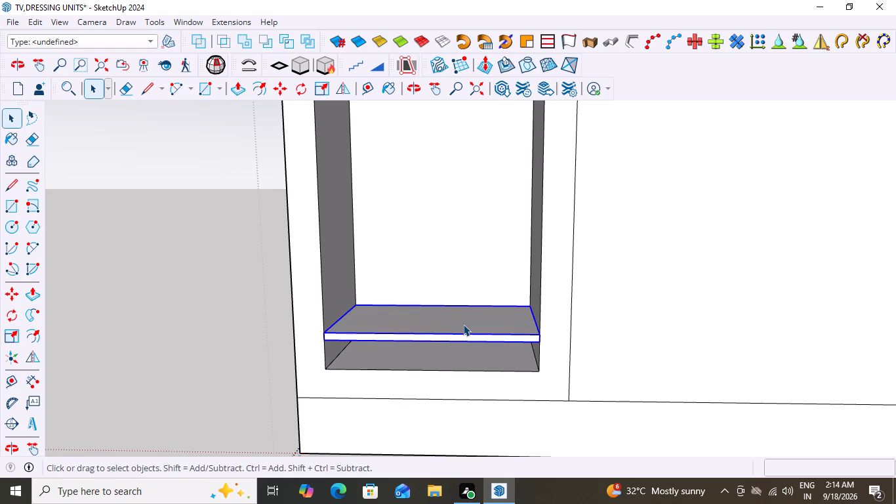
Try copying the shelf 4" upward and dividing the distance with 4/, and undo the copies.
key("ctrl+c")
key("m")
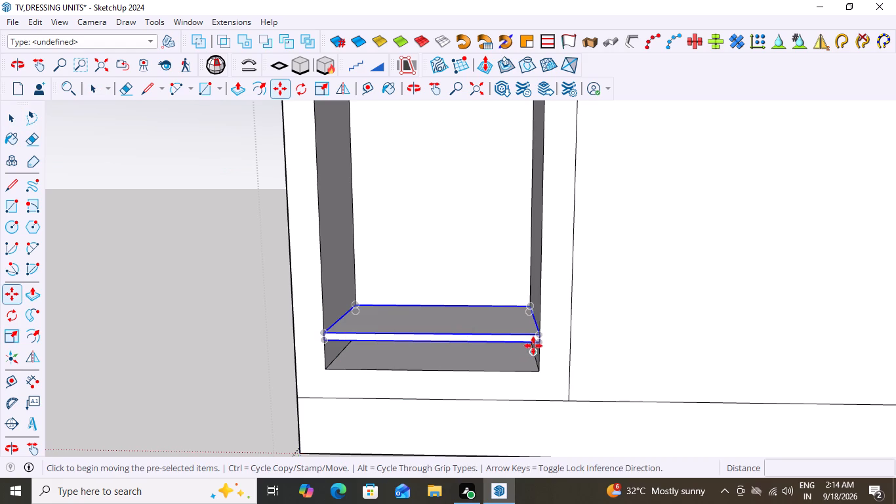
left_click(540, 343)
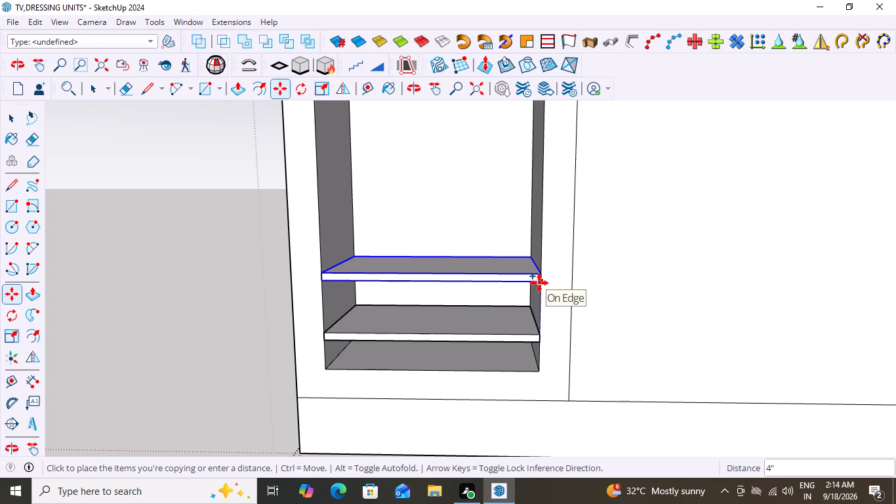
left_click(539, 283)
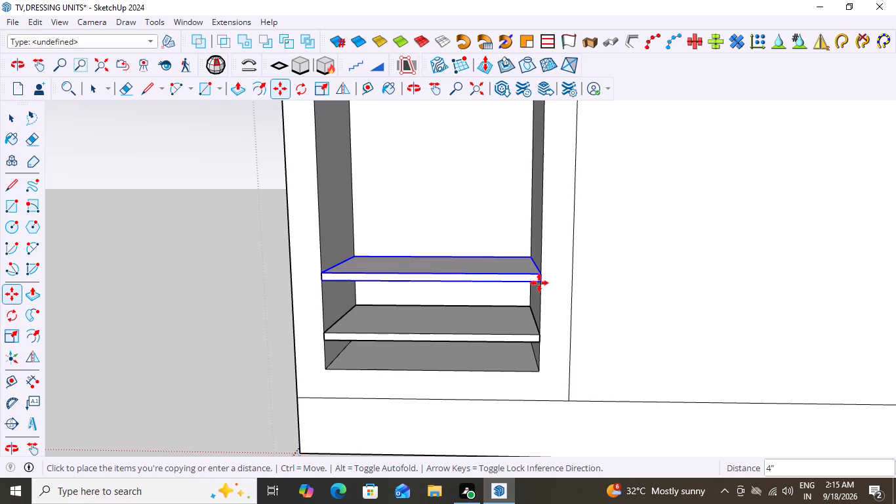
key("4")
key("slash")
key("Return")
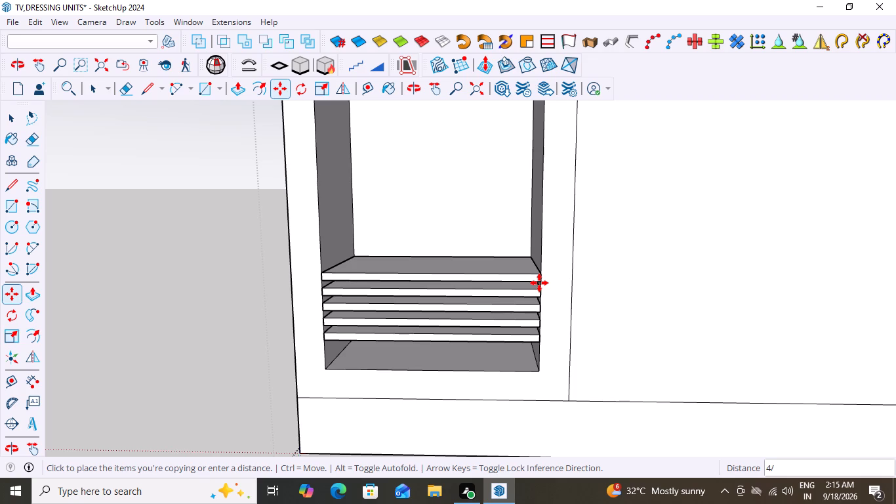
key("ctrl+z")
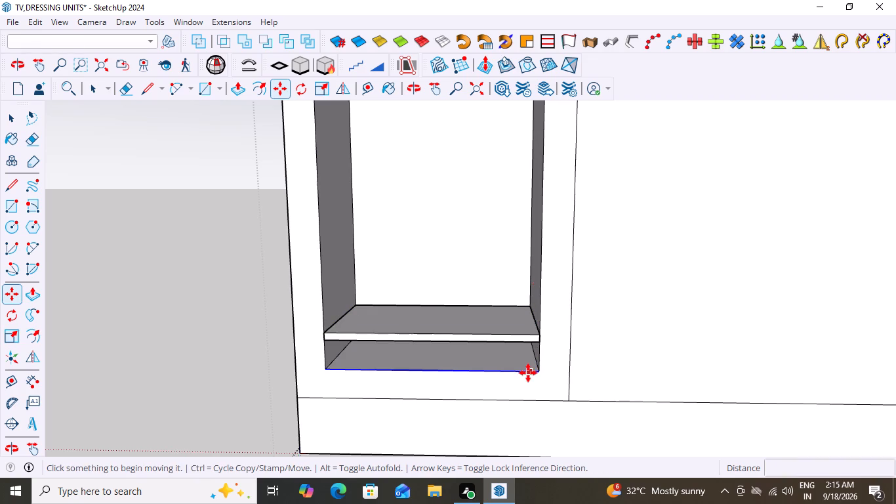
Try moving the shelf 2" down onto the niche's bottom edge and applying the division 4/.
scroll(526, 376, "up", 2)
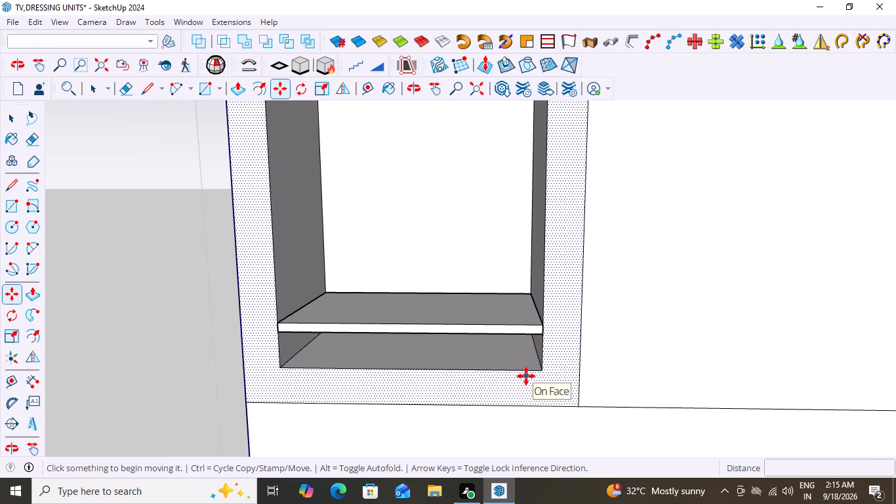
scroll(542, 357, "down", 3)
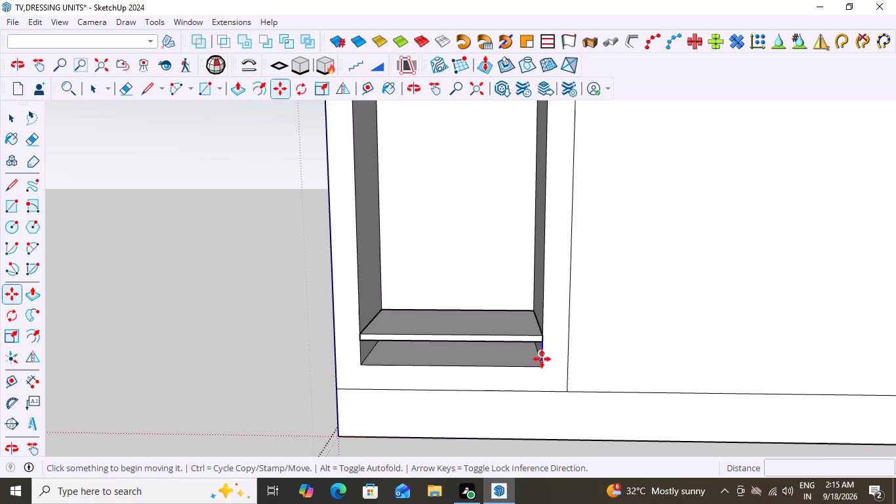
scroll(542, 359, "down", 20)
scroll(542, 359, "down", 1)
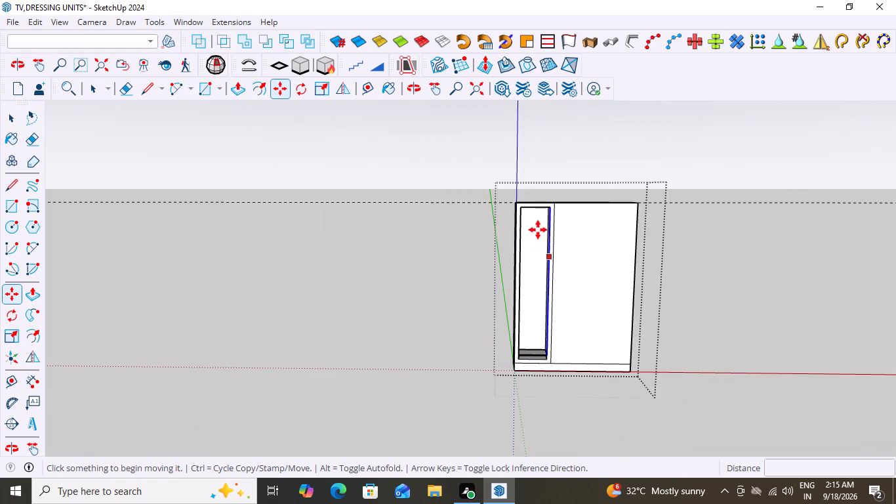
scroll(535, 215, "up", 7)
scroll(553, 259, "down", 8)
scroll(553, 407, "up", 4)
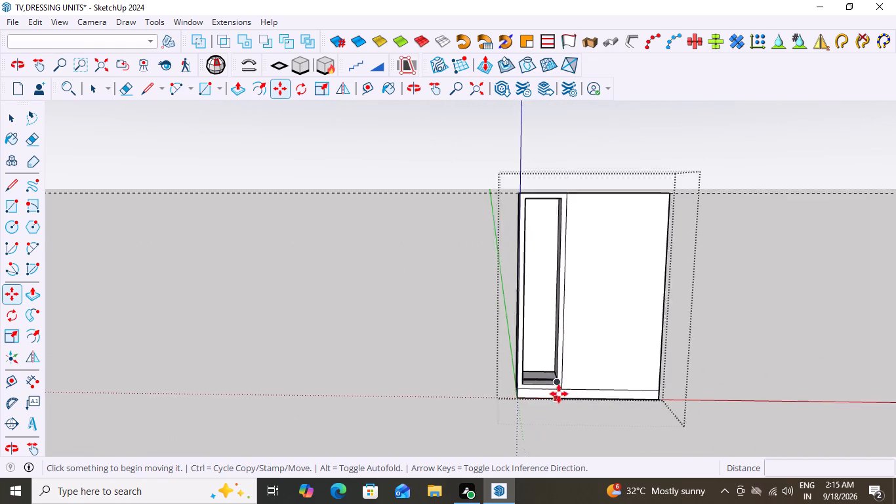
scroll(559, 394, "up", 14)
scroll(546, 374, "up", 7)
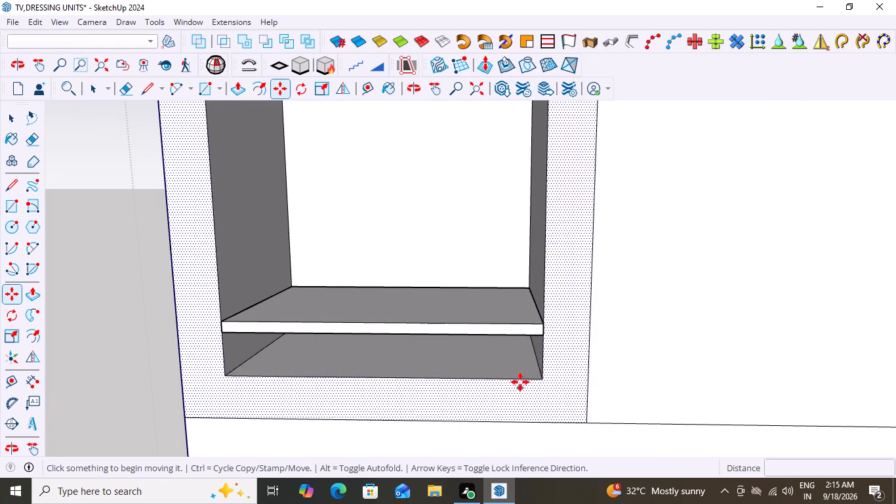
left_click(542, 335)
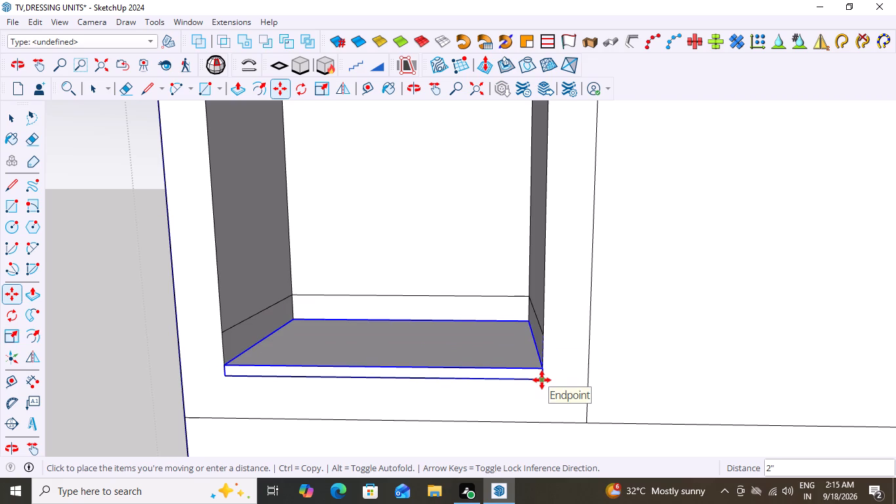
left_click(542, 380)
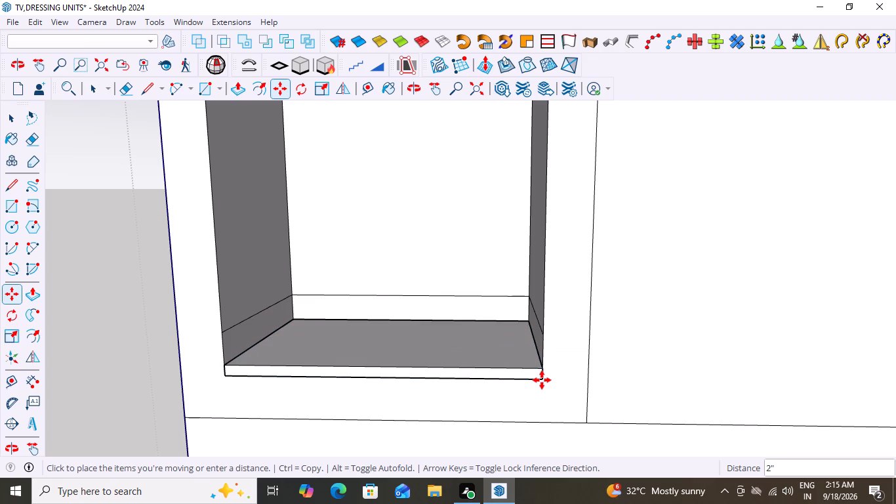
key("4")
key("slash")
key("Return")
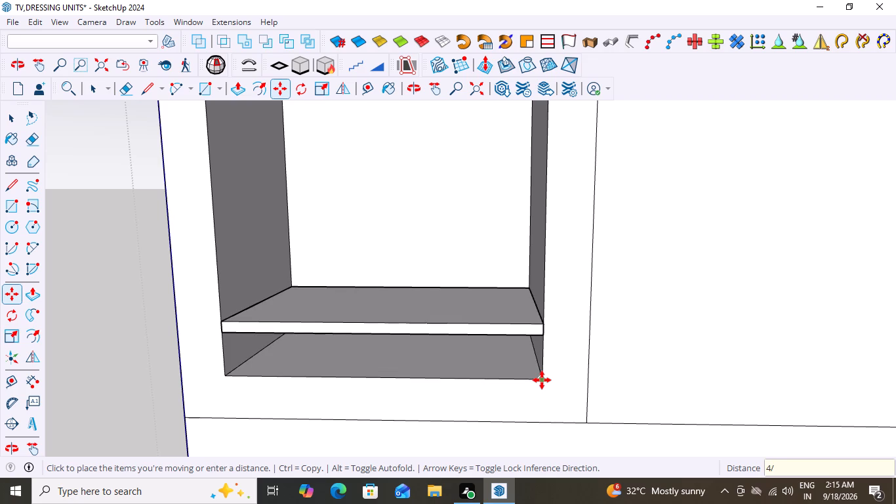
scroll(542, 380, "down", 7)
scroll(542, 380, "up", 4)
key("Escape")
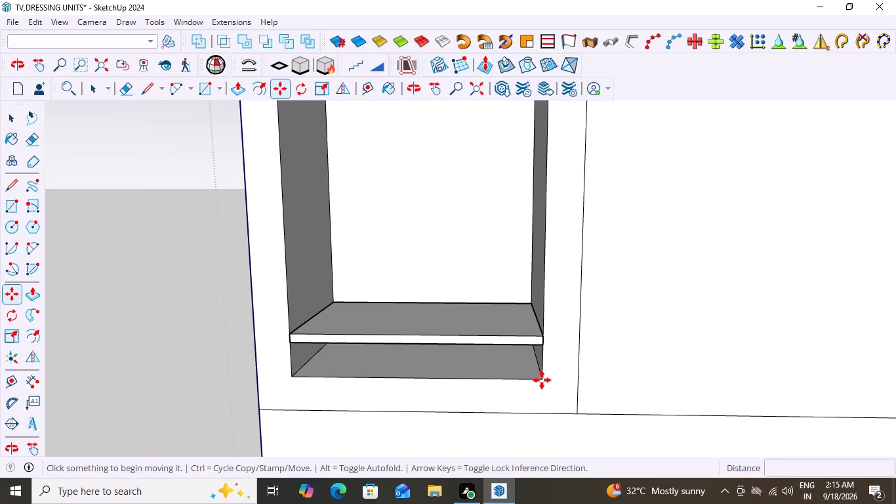
Copy the bottom shelf board from its lower front corner about 6' straight up, near the top of the tall open niche.
left_click(542, 346)
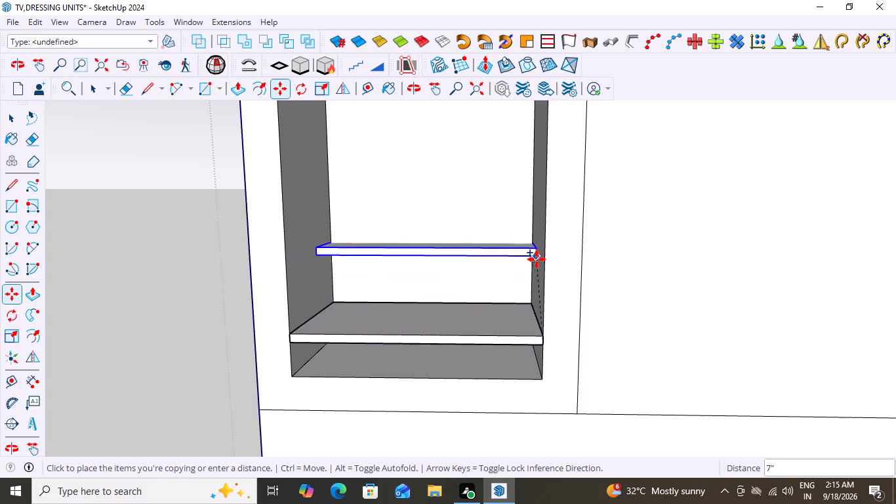
scroll(537, 259, "down", 15)
middle_click_drag(548, 186, 548, 306)
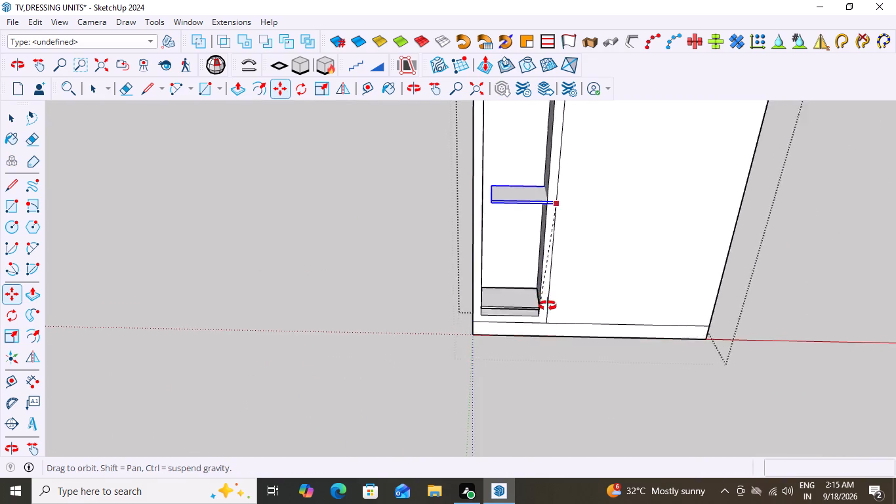
middle_click_drag(548, 306, 558, 304)
scroll(558, 307, "down", 16)
scroll(558, 156, "up", 4)
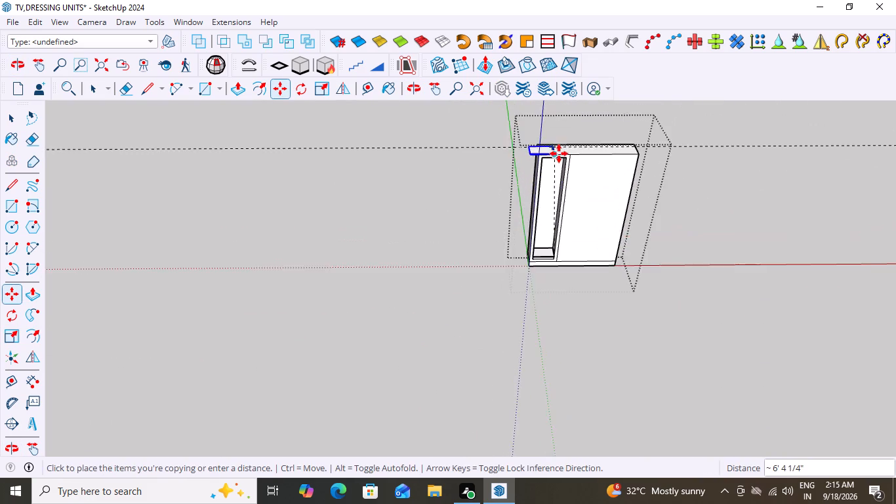
scroll(559, 154, "up", 18)
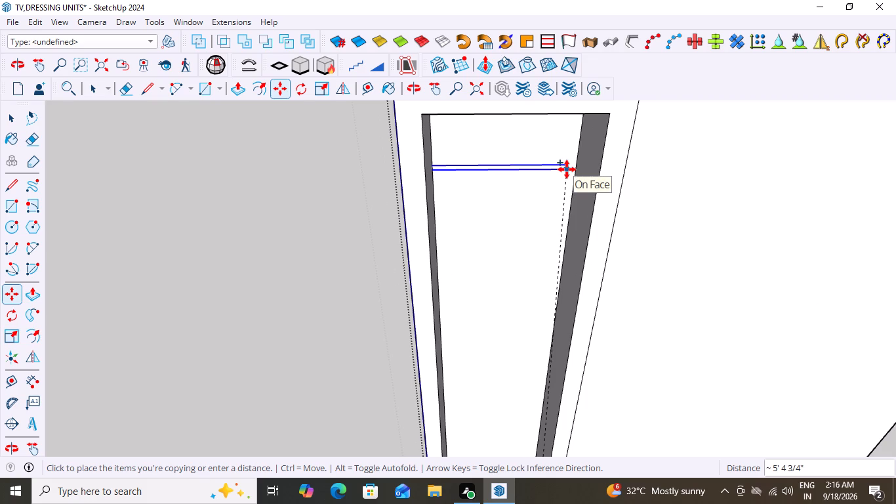
scroll(587, 177, "down", 4)
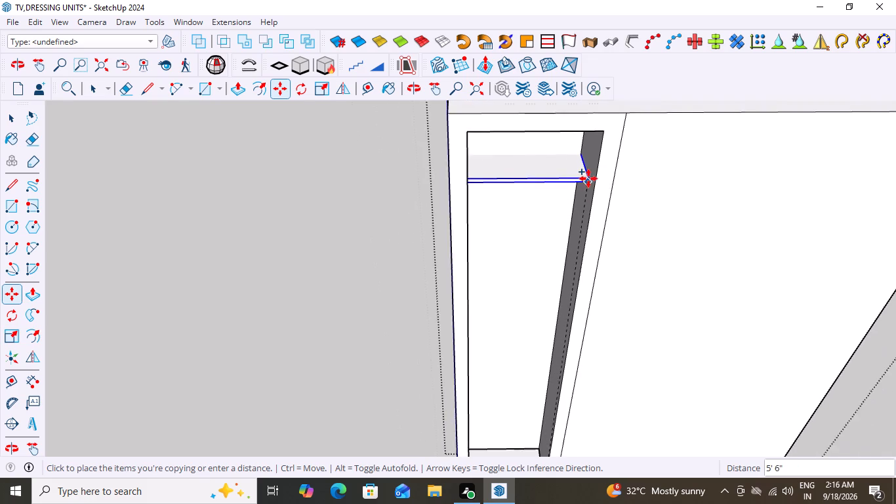
scroll(588, 178, "down", 2)
scroll(597, 151, "up", 4)
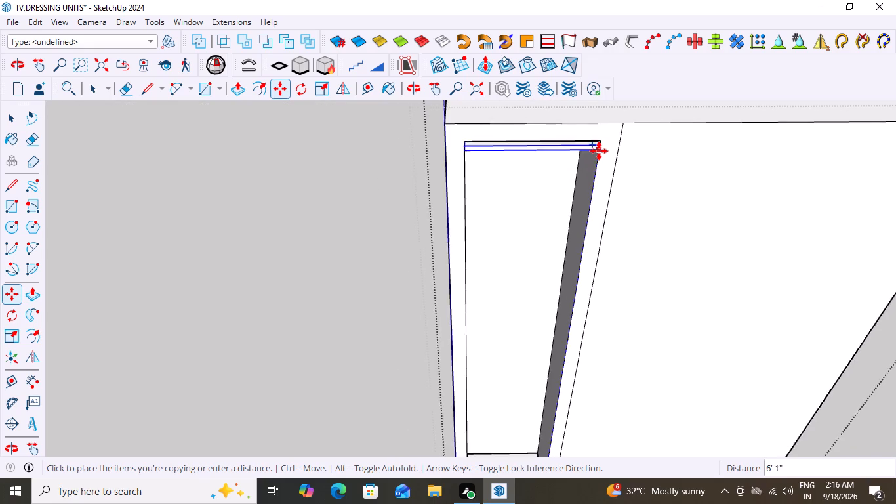
scroll(599, 151, "up", 2)
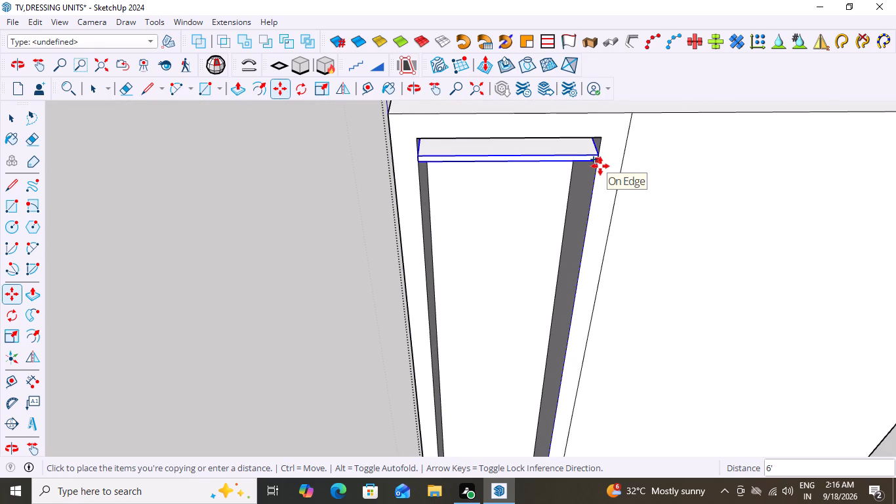
middle_click(600, 141)
middle_click_drag(600, 138, 599, 126)
middle_click_drag(599, 125, 615, 98)
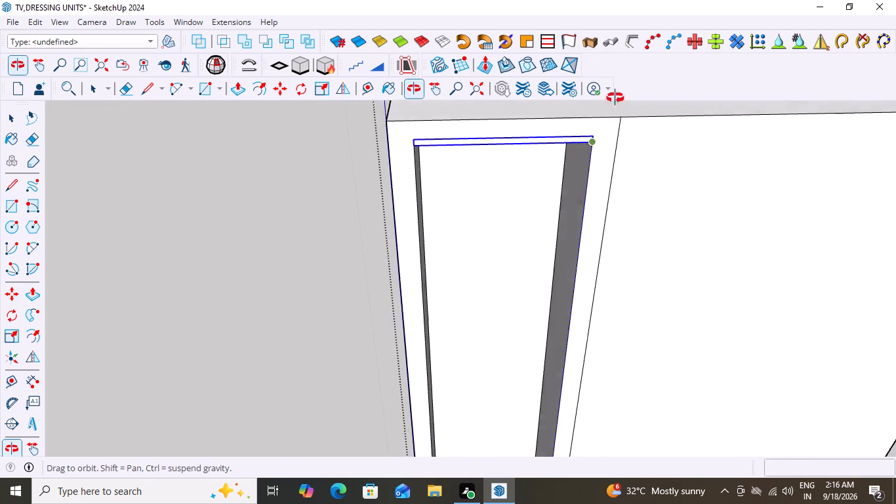
middle_click_drag(615, 98, 619, 39)
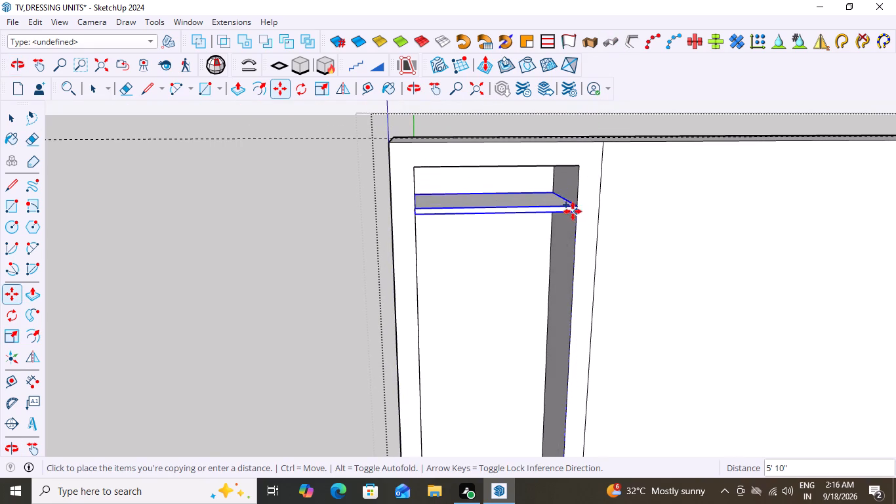
scroll(579, 206, "up", 3)
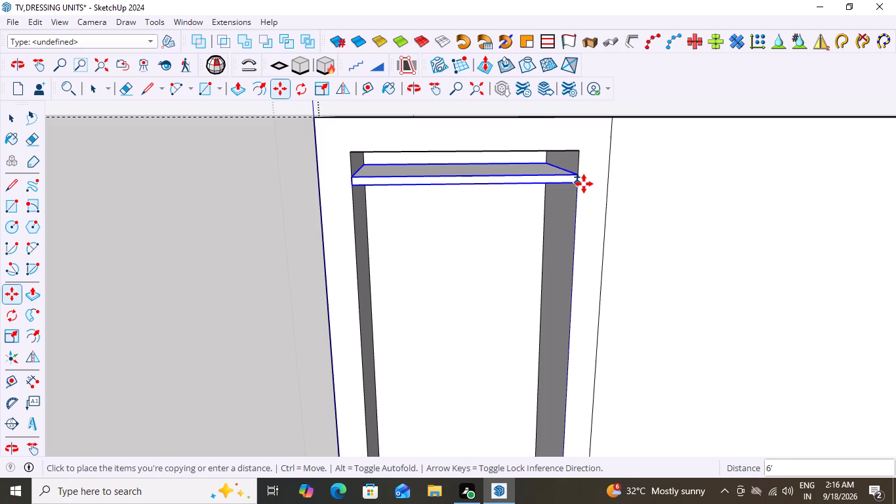
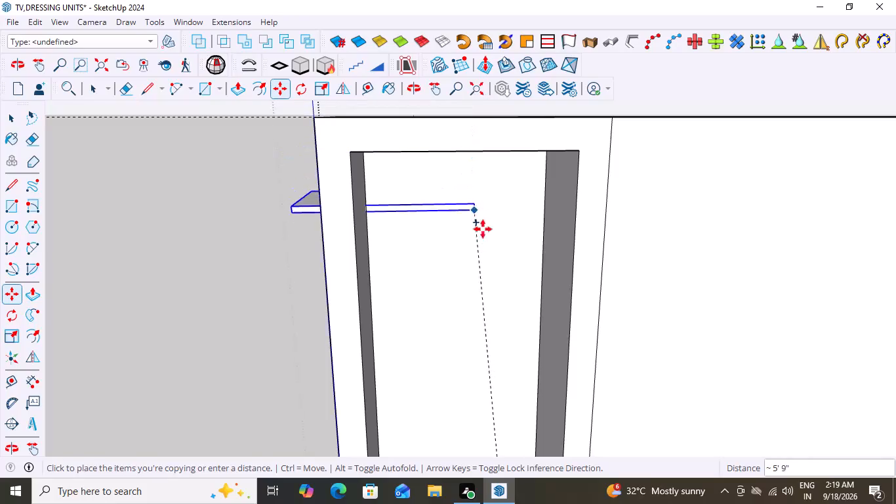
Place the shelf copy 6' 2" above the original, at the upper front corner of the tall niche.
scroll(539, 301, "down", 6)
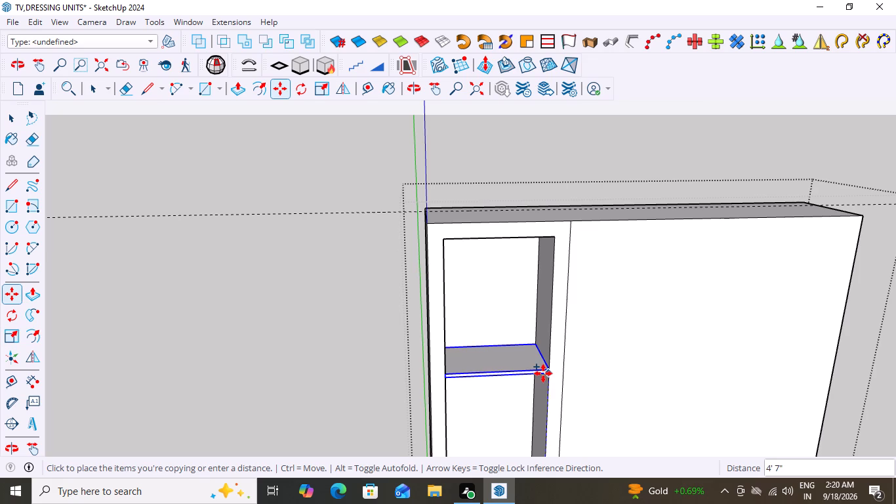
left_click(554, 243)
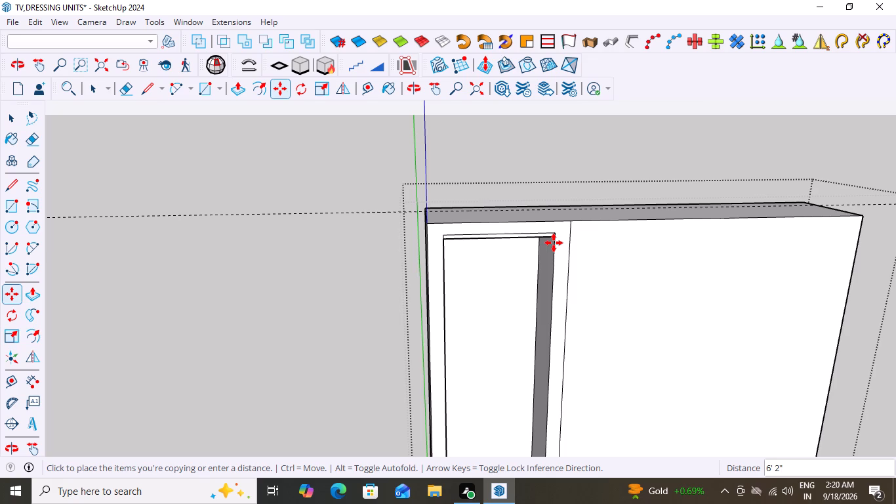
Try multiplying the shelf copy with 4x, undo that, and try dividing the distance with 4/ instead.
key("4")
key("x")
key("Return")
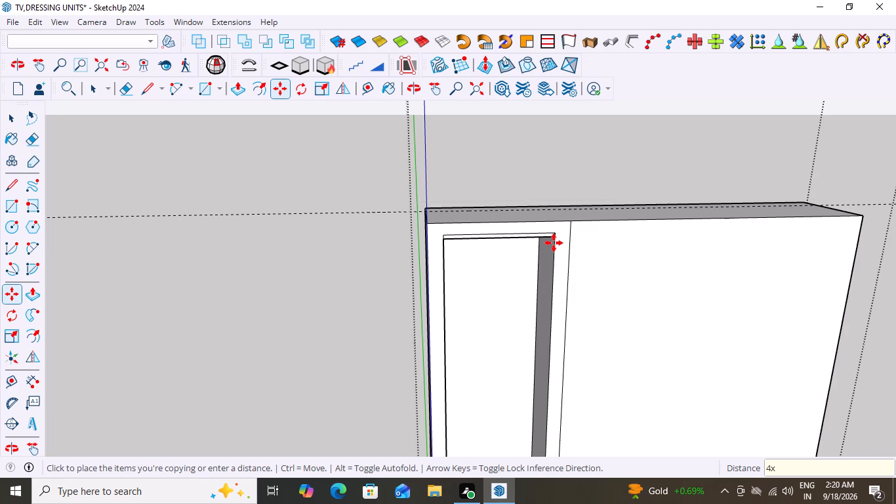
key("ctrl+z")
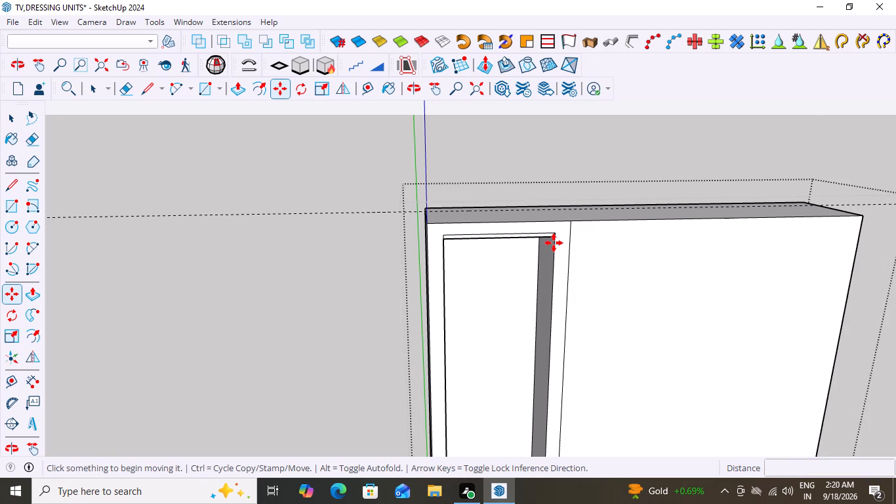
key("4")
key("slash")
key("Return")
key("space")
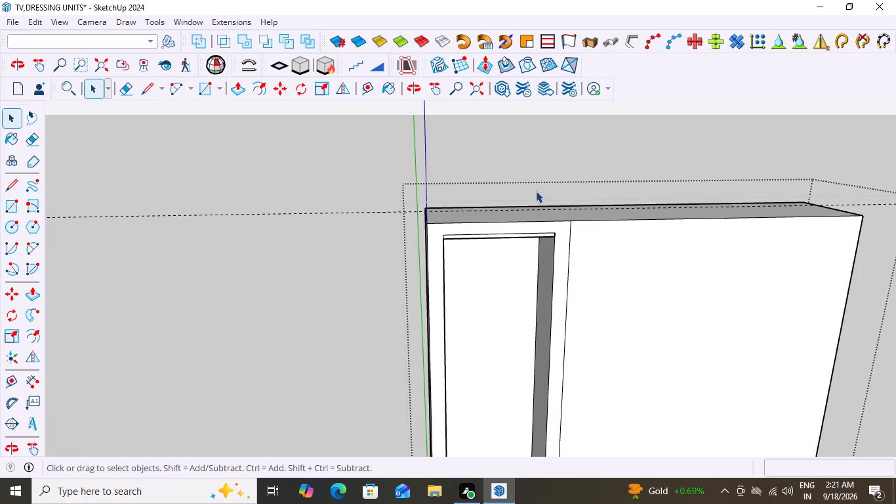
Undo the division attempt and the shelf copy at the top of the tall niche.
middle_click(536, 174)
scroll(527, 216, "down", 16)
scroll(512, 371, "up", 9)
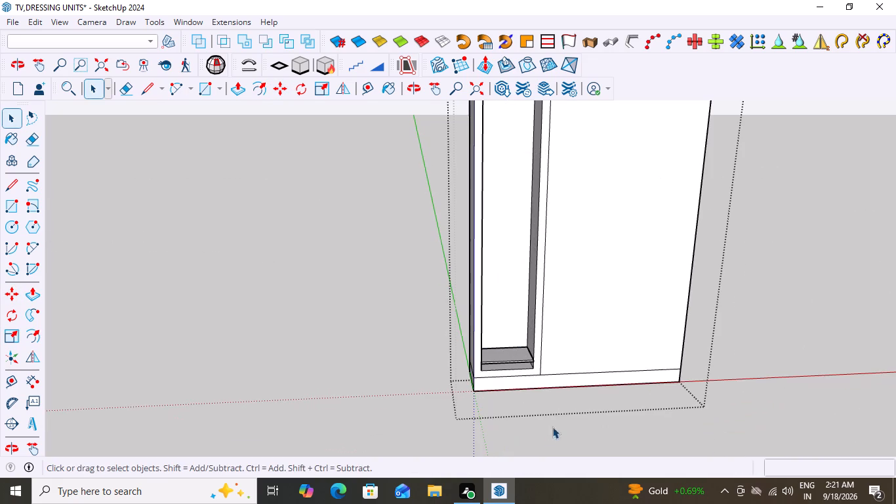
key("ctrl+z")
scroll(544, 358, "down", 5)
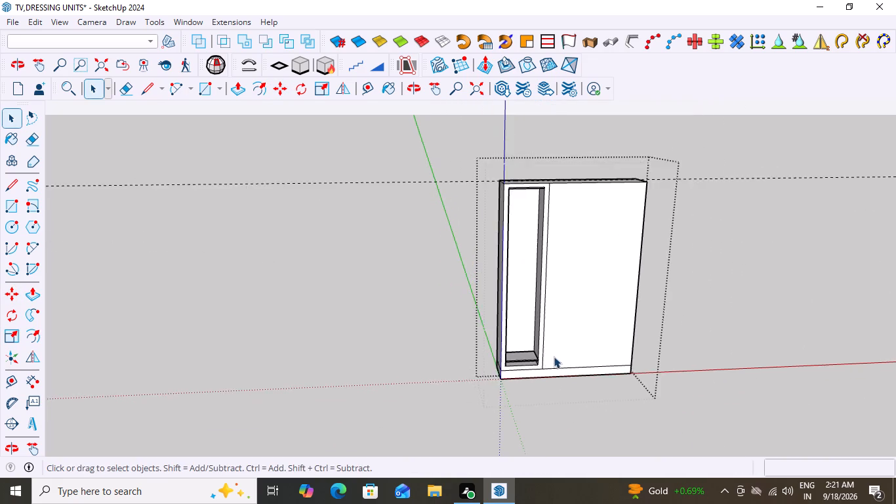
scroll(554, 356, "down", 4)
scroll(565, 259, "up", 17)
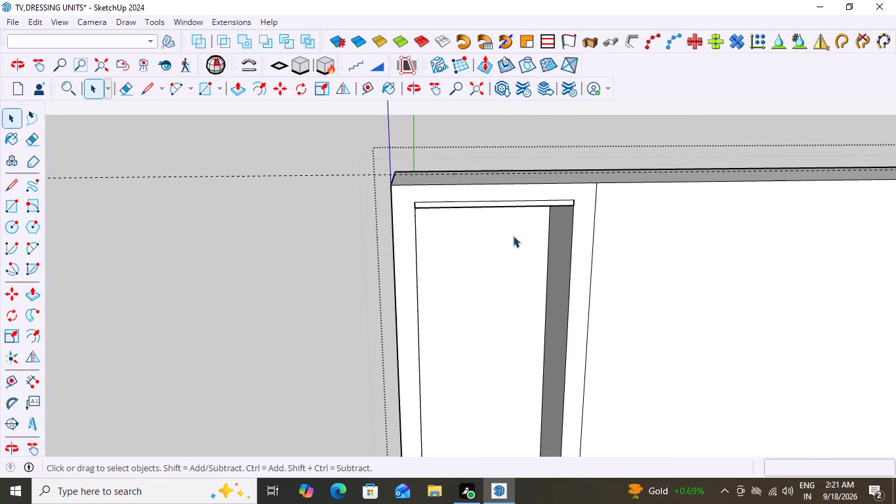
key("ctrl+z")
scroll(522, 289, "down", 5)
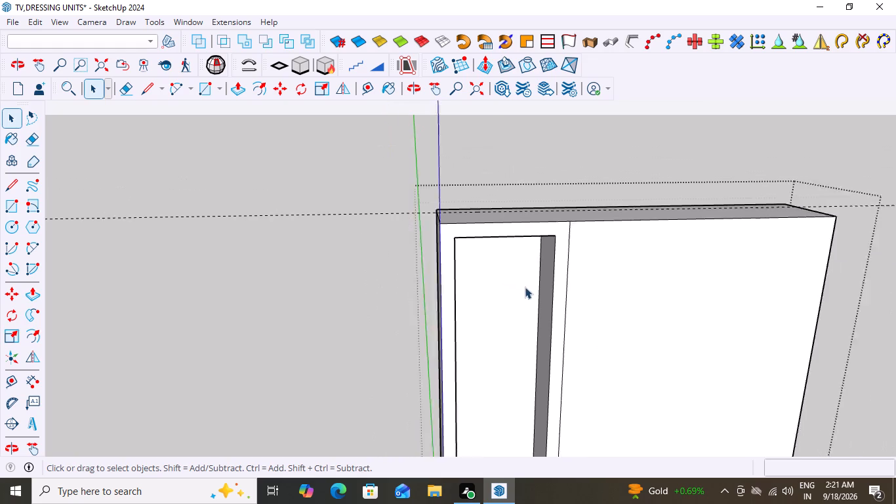
Examine the cabinet's tall open niche from several angles, checking its top opening and the shelf at its bottom.
scroll(525, 287, "down", 8)
middle_click_drag(542, 292, 445, 161)
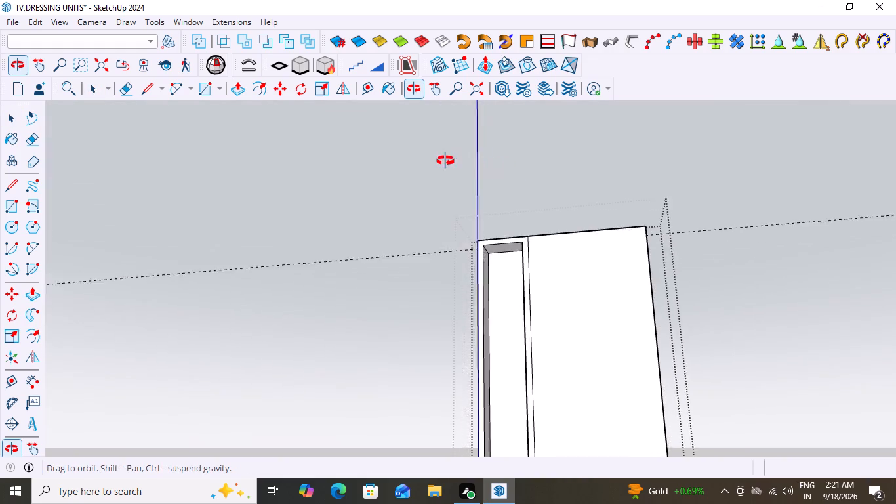
middle_click_drag(445, 161, 539, 335)
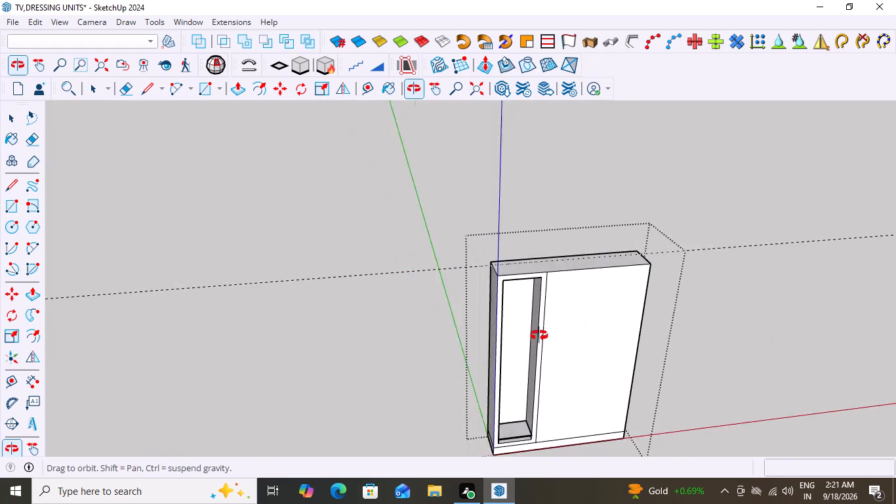
middle_click_drag(539, 335, 499, 282)
scroll(499, 289, "down", 8)
middle_click_drag(500, 413, 520, 410)
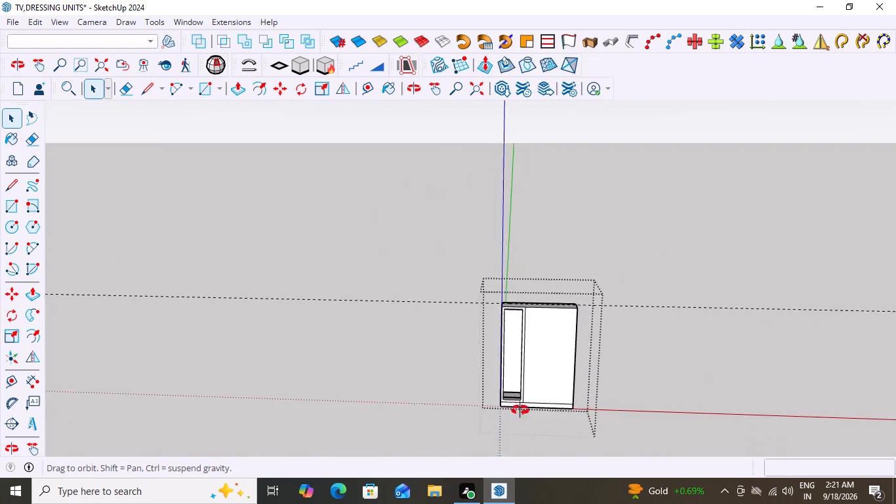
middle_click_drag(520, 410, 554, 404)
scroll(548, 404, "up", 16)
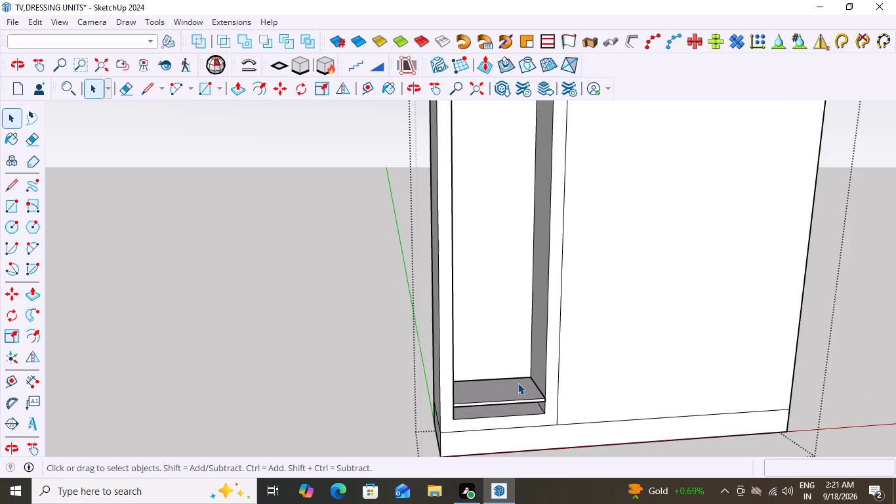
scroll(518, 383, "down", 9)
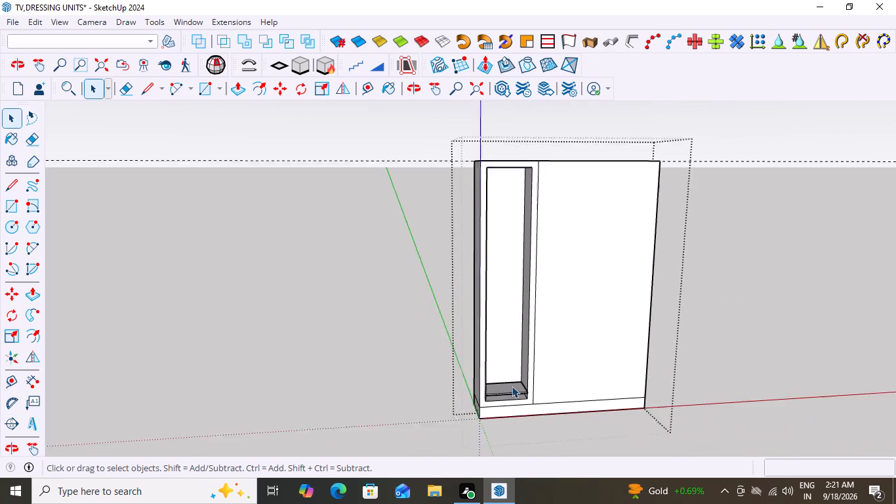
scroll(512, 386, "down", 6)
scroll(615, 324, "up", 13)
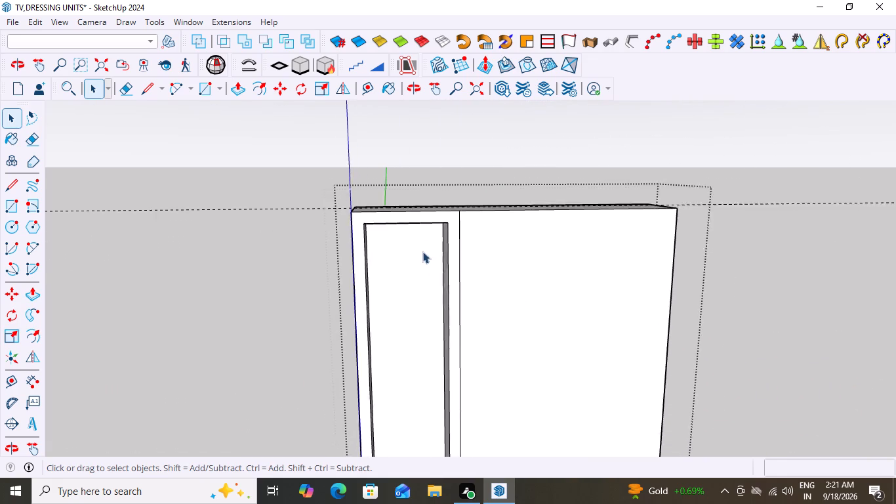
scroll(422, 251, "up", 6)
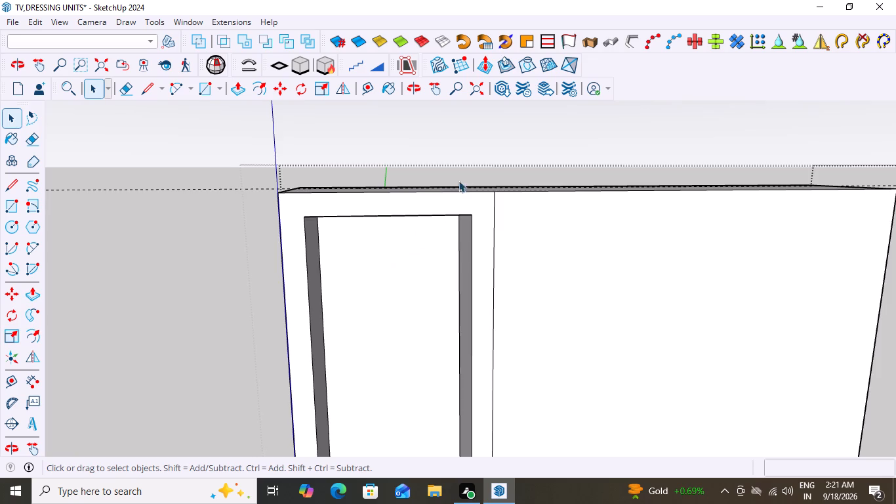
scroll(422, 257, "down", 7)
middle_click_drag(409, 314, 606, 191)
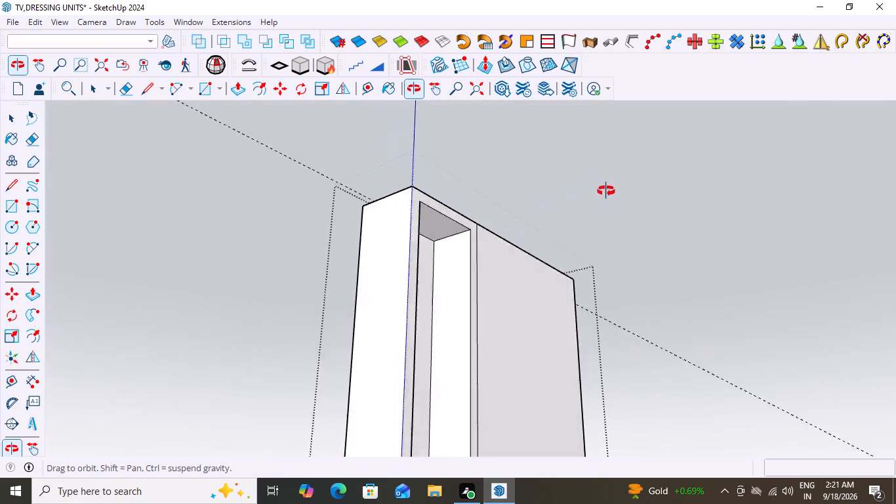
middle_click_drag(606, 191, 357, 375)
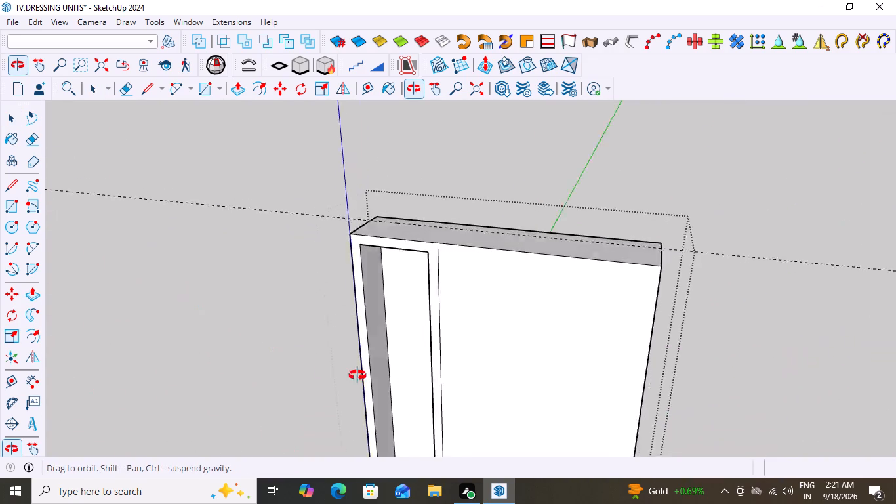
middle_click_drag(357, 375, 474, 381)
scroll(482, 377, "down", 18)
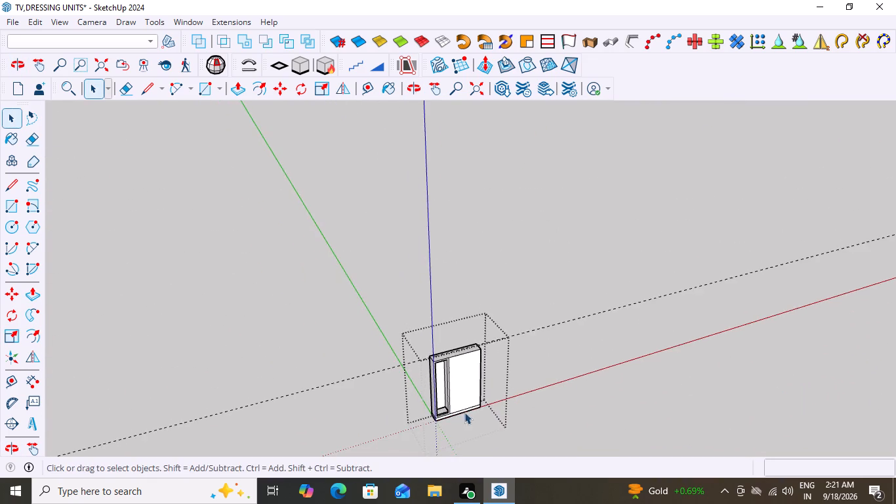
middle_click_drag(476, 420, 424, 423)
scroll(475, 410, "up", 11)
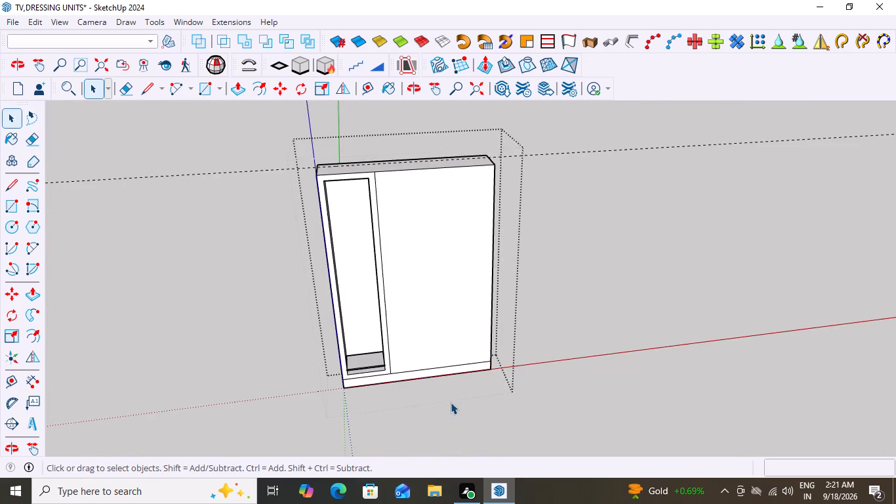
scroll(451, 402, "up", 4)
scroll(378, 293, "down", 11)
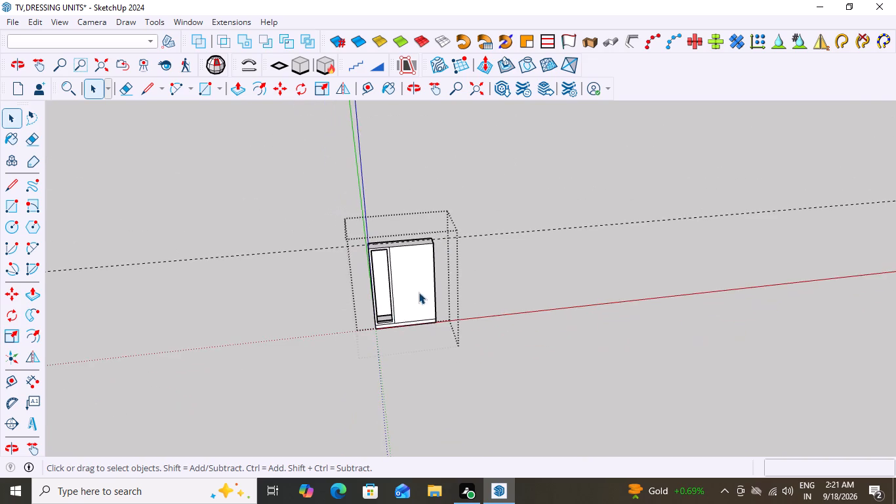
middle_click_drag(422, 262, 289, 253)
scroll(424, 299, "up", 2)
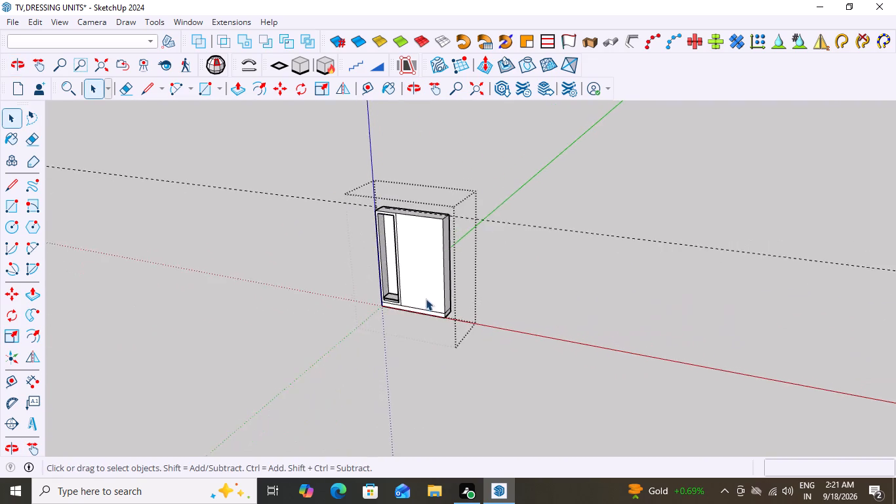
scroll(426, 299, "up", 3)
middle_click_drag(431, 297, 533, 287)
scroll(533, 287, "up", 1)
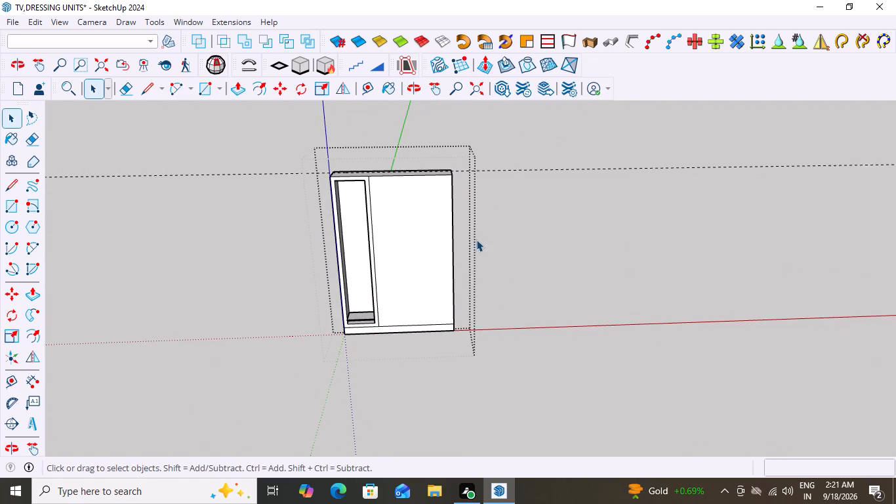
scroll(367, 239, "up", 3)
middle_click_drag(401, 253, 604, 247)
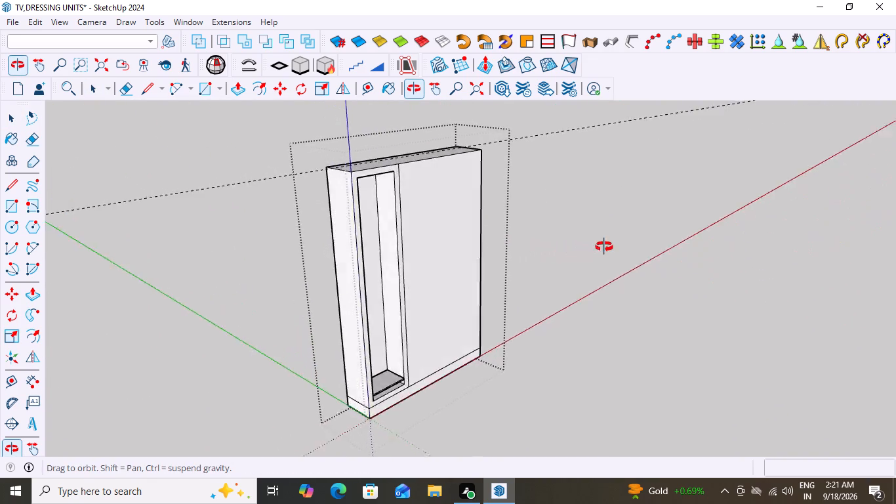
middle_click_drag(604, 247, 352, 251)
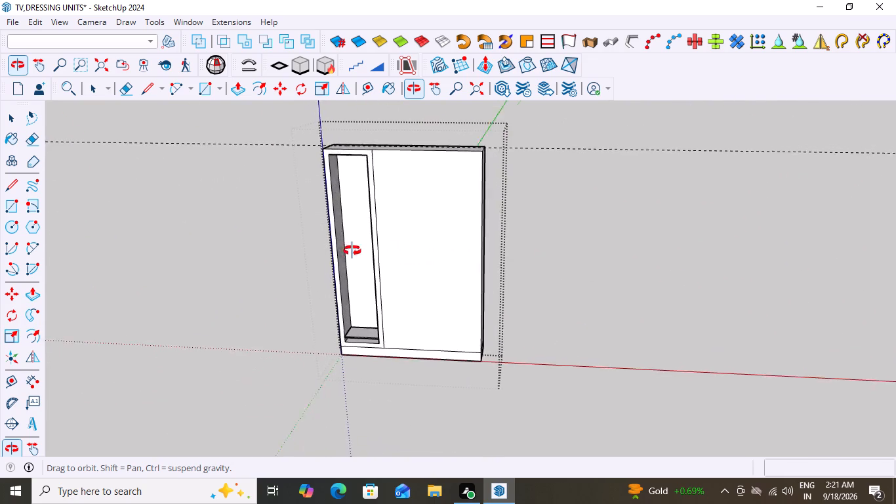
middle_click_drag(352, 251, 354, 280)
scroll(377, 297, "down", 1)
scroll(347, 155, "up", 3)
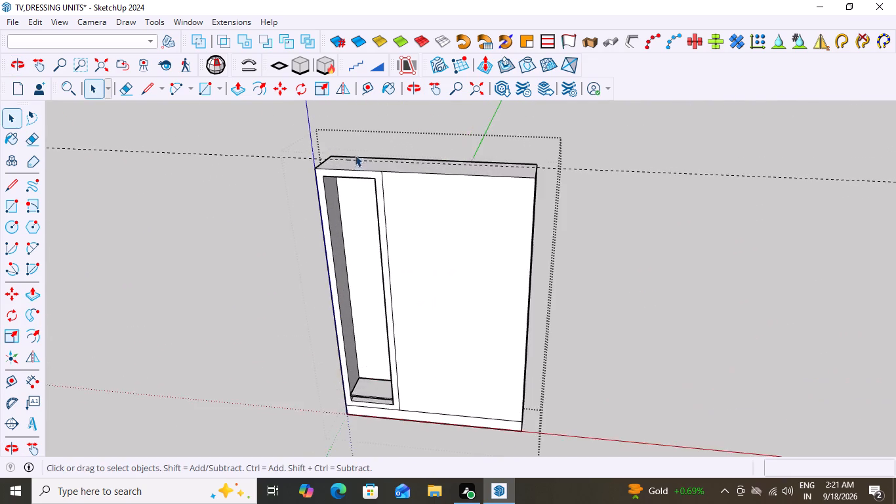
scroll(355, 155, "up", 3)
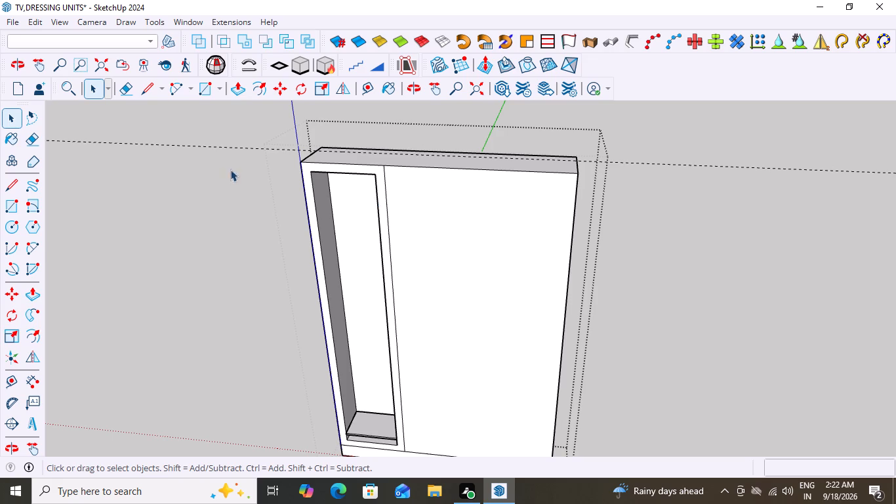
scroll(372, 287, "down", 7)
middle_click_drag(541, 344, 563, 334)
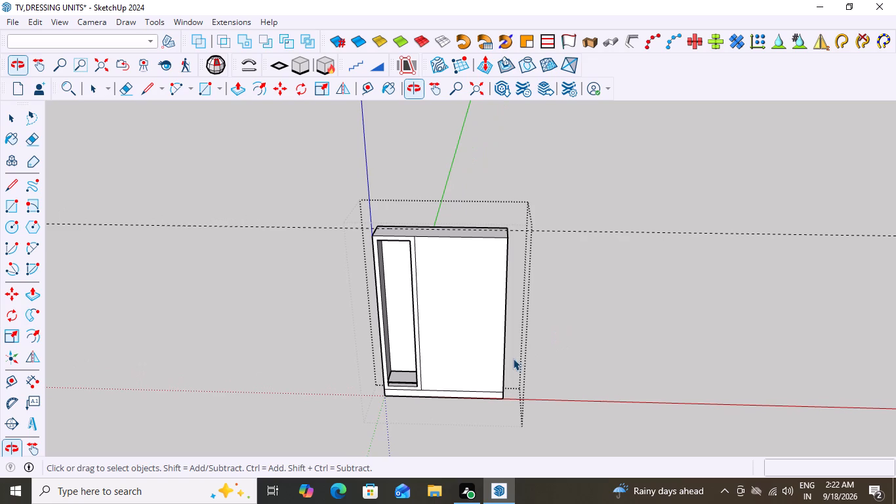
scroll(407, 391, "up", 7)
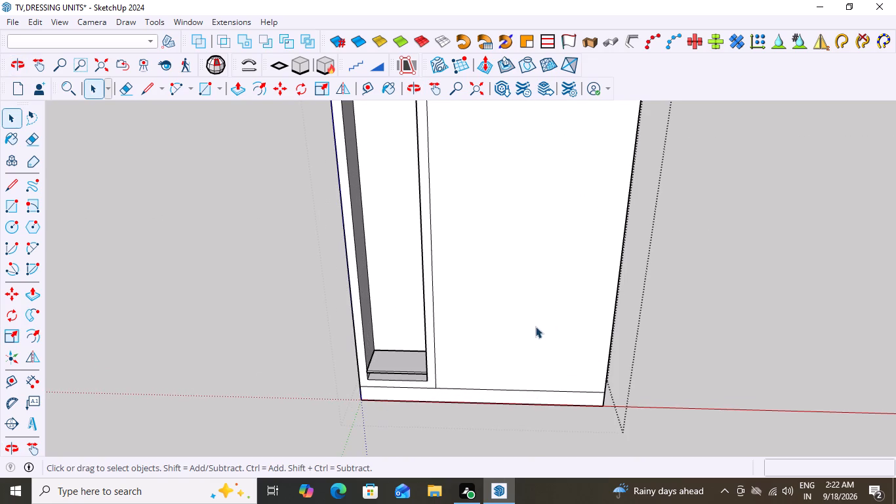
scroll(558, 303, "up", 1)
scroll(520, 313, "down", 5)
Close the cabinet unit's group and reopen it for editing, facing the tall niche.
left_click(748, 207)
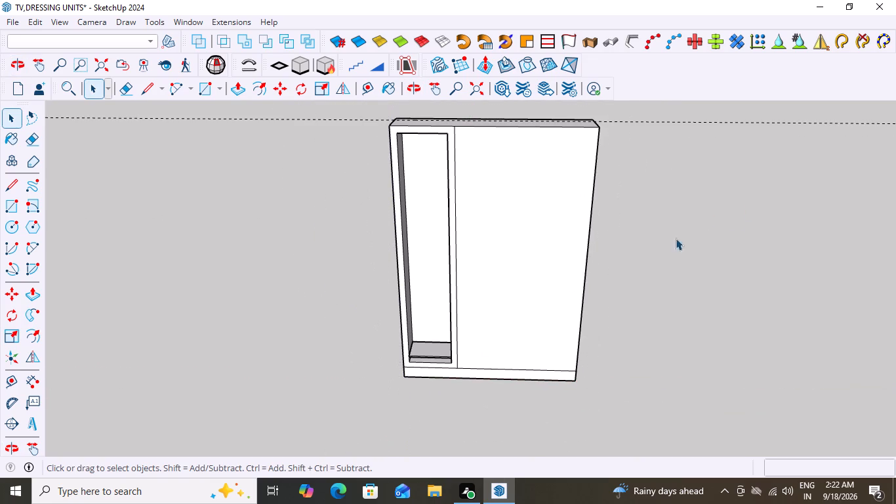
left_click(427, 356)
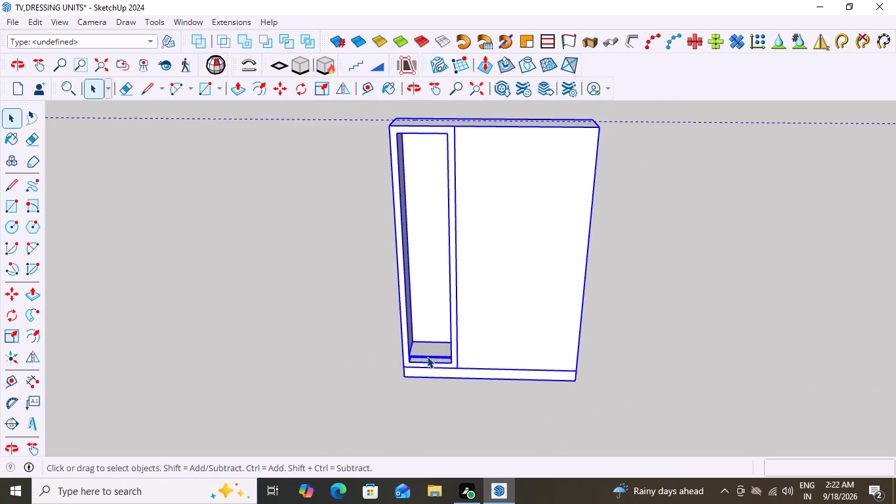
double_click(427, 356)
middle_click_drag(434, 358, 497, 317)
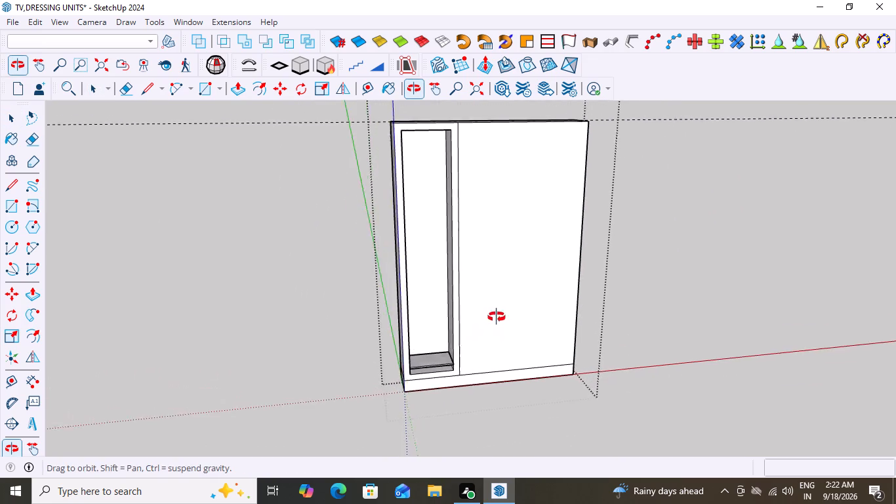
middle_click_drag(497, 317, 495, 292)
scroll(455, 387, "up", 12)
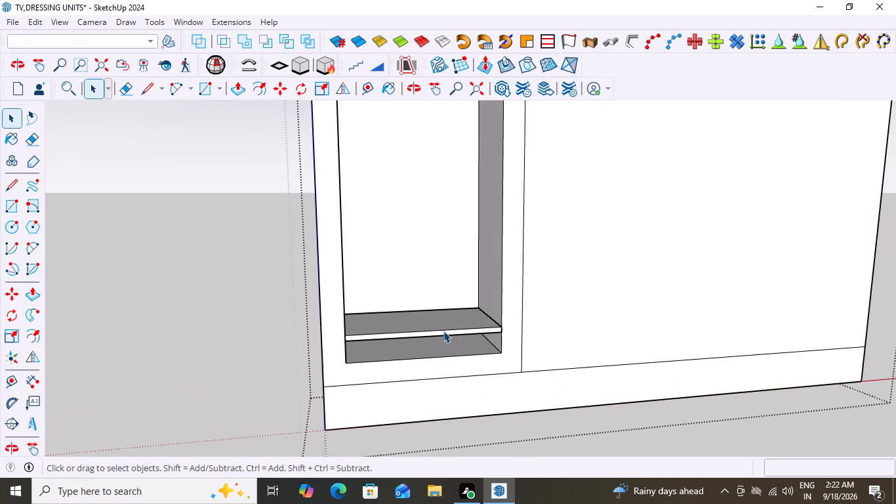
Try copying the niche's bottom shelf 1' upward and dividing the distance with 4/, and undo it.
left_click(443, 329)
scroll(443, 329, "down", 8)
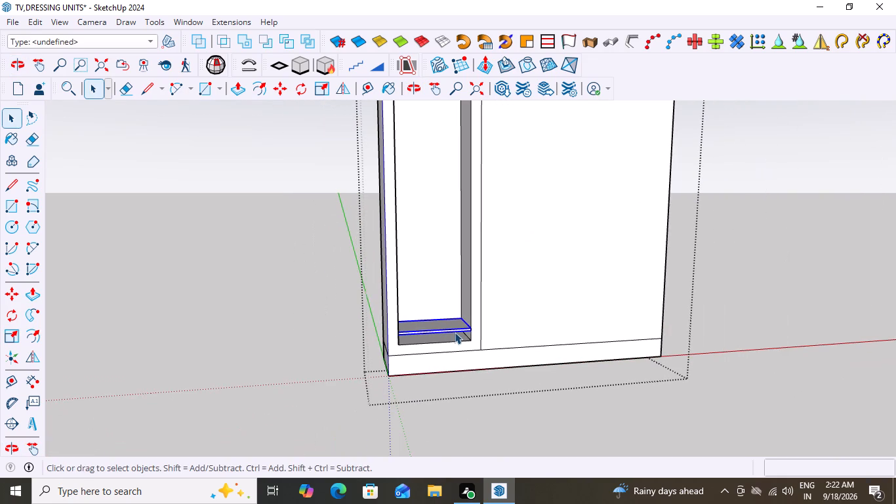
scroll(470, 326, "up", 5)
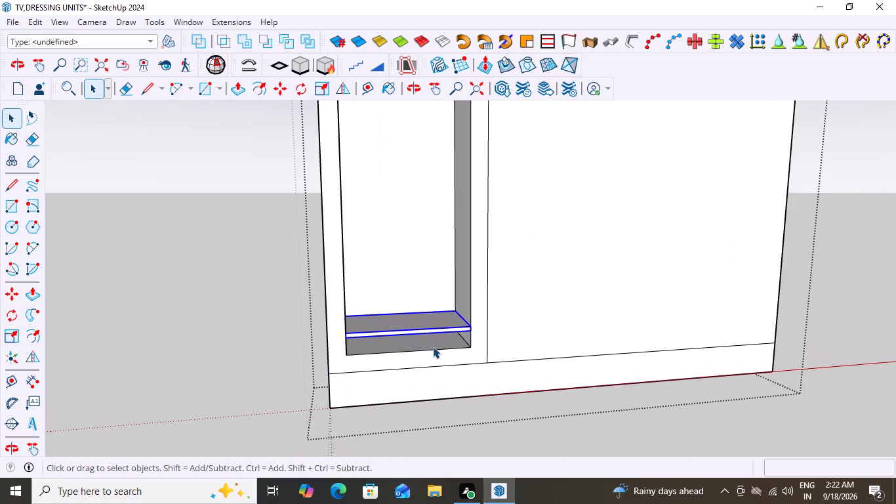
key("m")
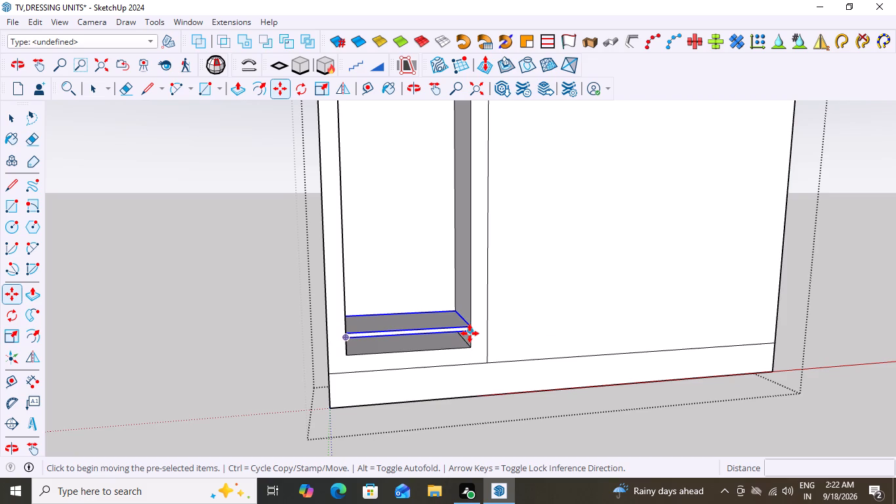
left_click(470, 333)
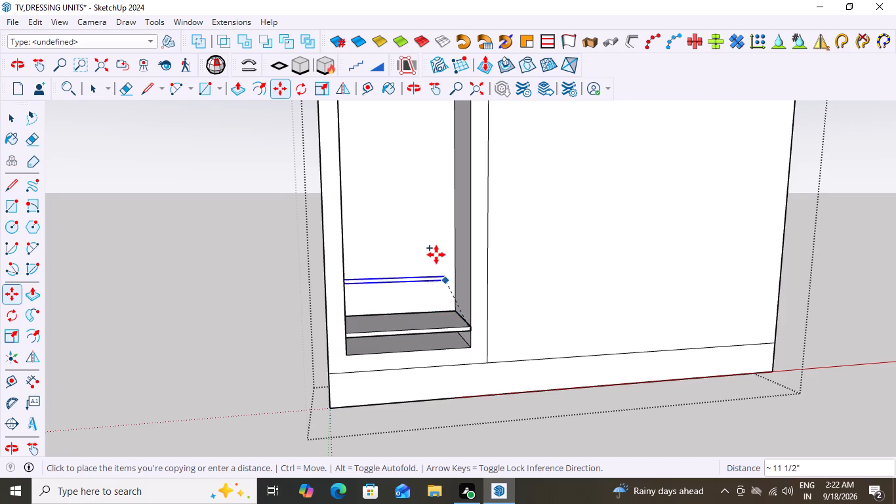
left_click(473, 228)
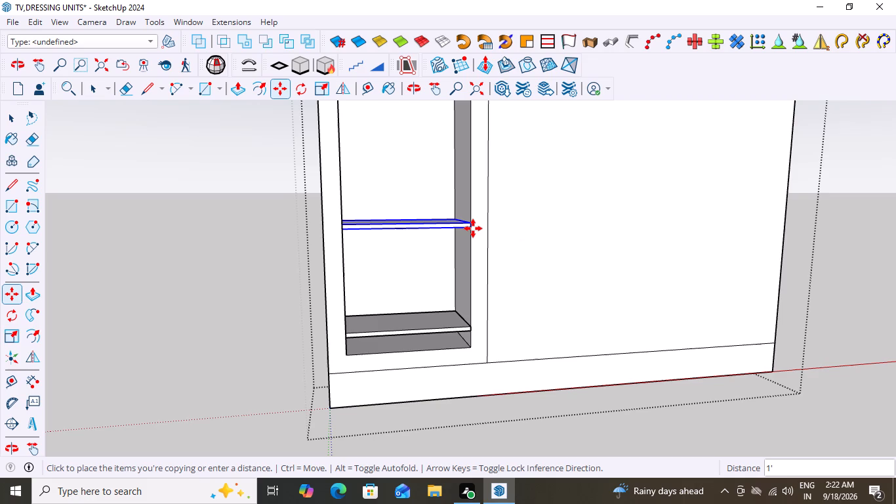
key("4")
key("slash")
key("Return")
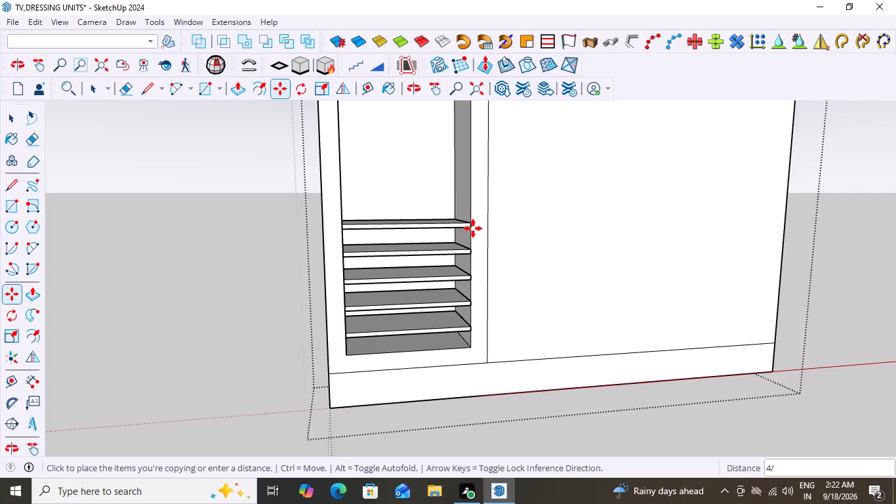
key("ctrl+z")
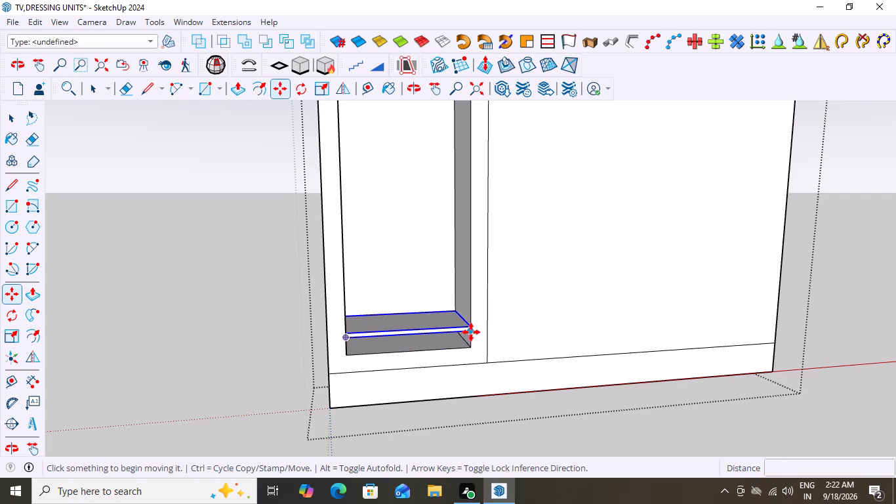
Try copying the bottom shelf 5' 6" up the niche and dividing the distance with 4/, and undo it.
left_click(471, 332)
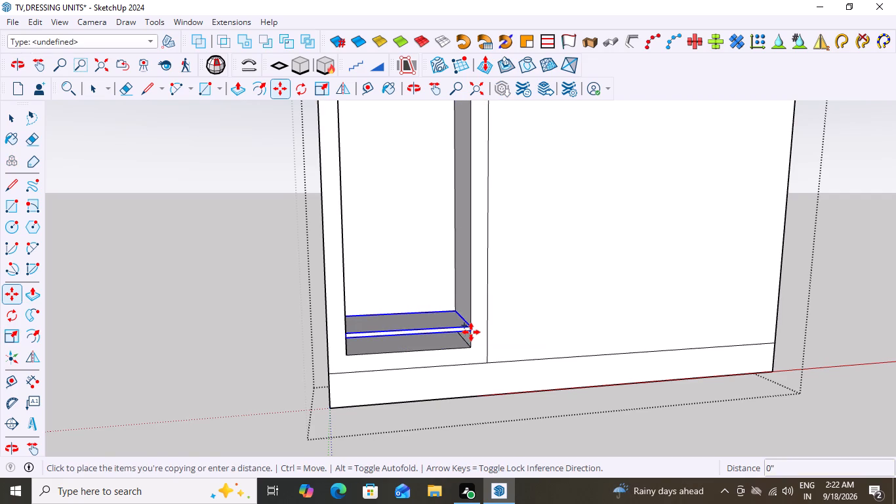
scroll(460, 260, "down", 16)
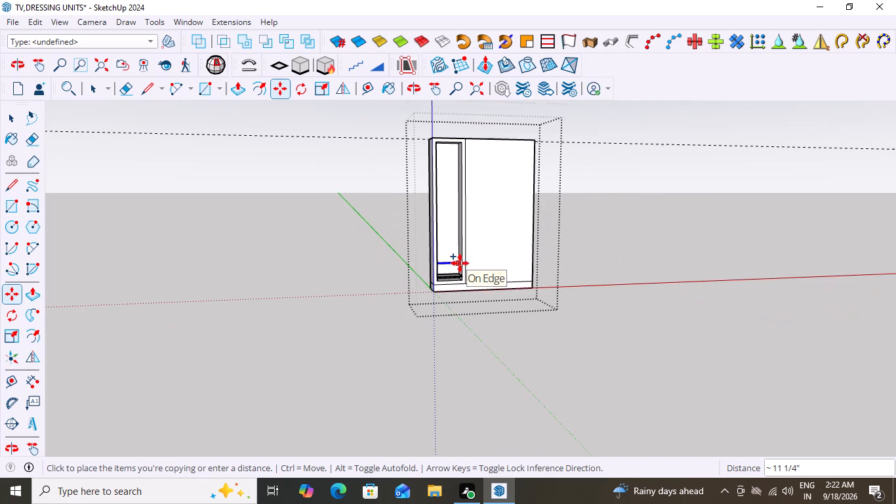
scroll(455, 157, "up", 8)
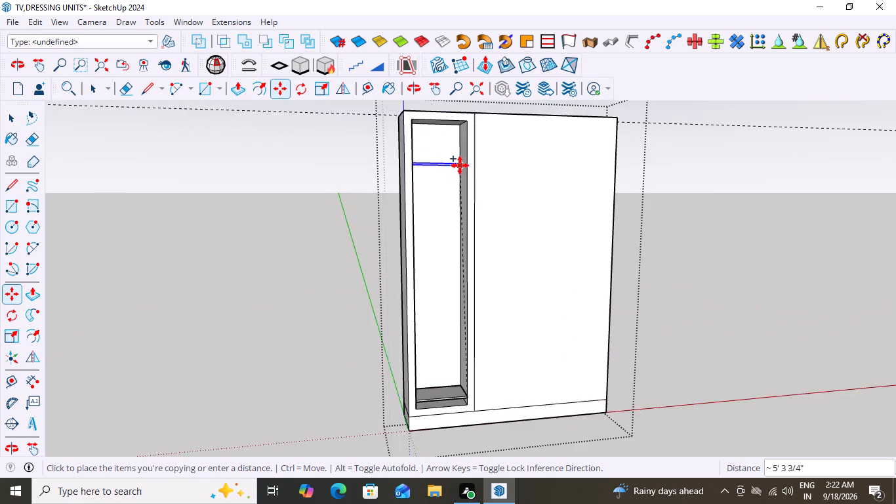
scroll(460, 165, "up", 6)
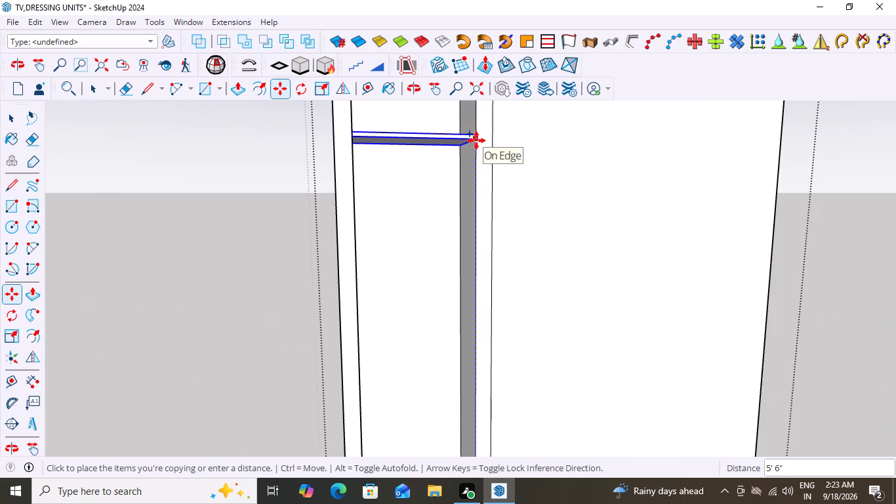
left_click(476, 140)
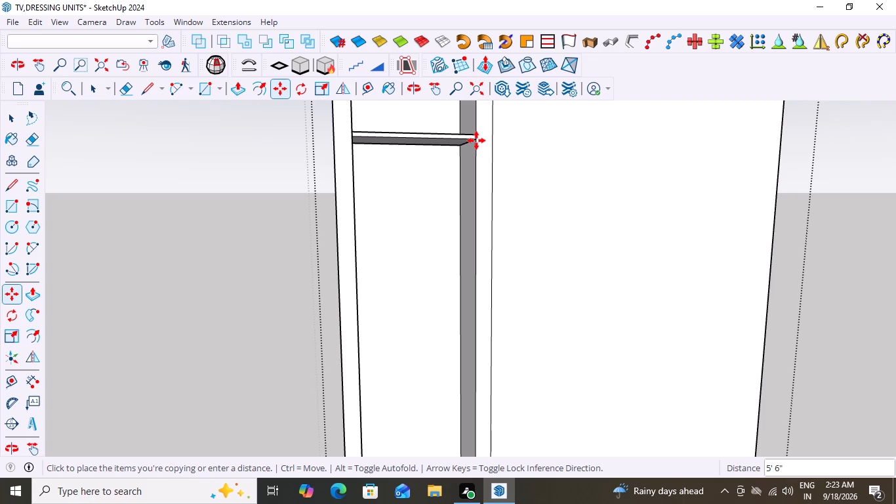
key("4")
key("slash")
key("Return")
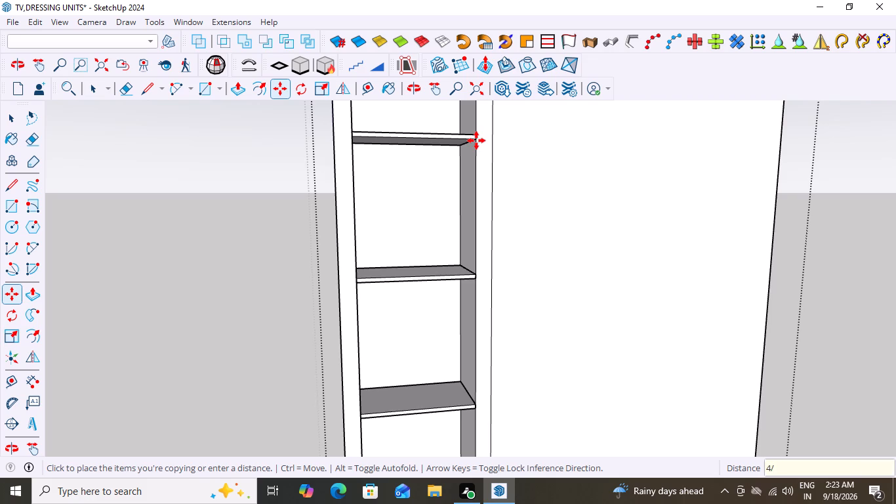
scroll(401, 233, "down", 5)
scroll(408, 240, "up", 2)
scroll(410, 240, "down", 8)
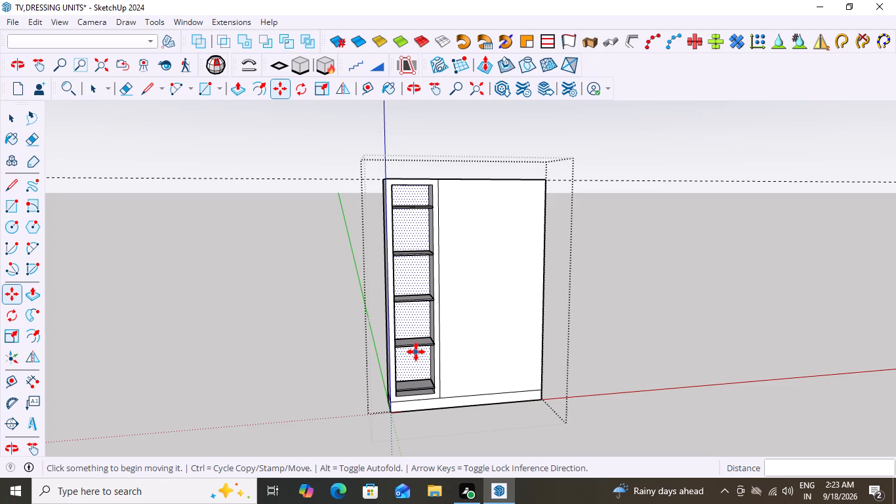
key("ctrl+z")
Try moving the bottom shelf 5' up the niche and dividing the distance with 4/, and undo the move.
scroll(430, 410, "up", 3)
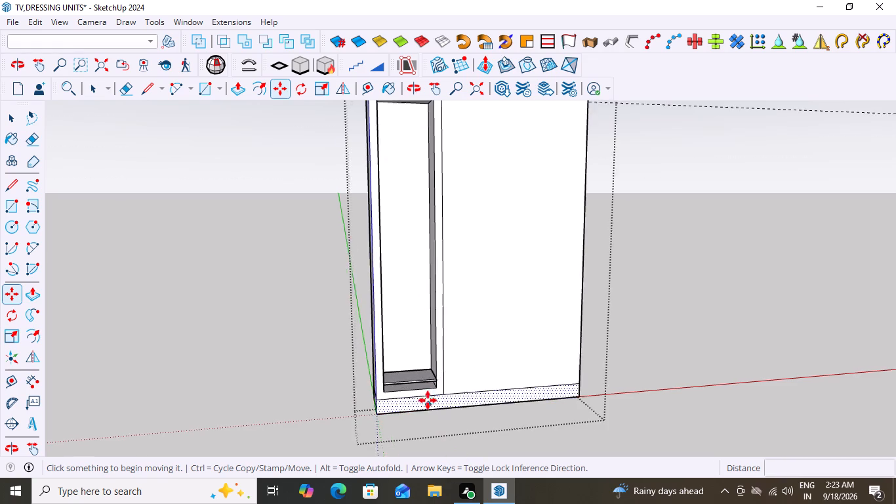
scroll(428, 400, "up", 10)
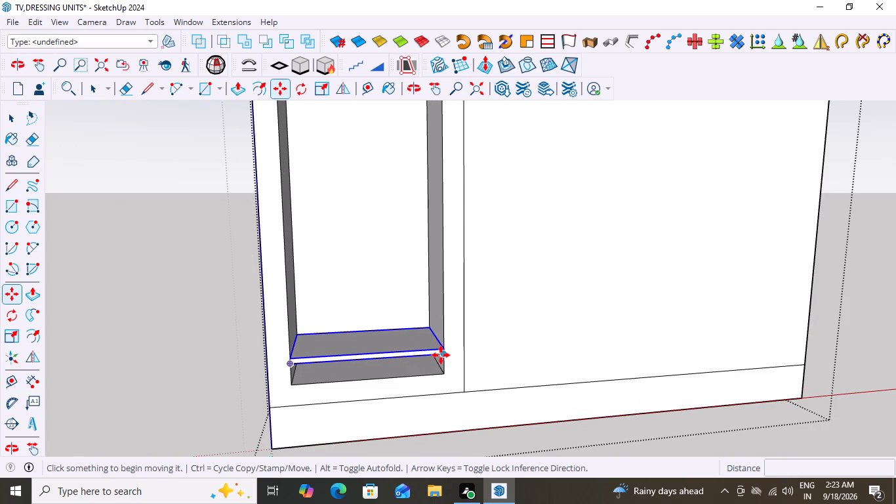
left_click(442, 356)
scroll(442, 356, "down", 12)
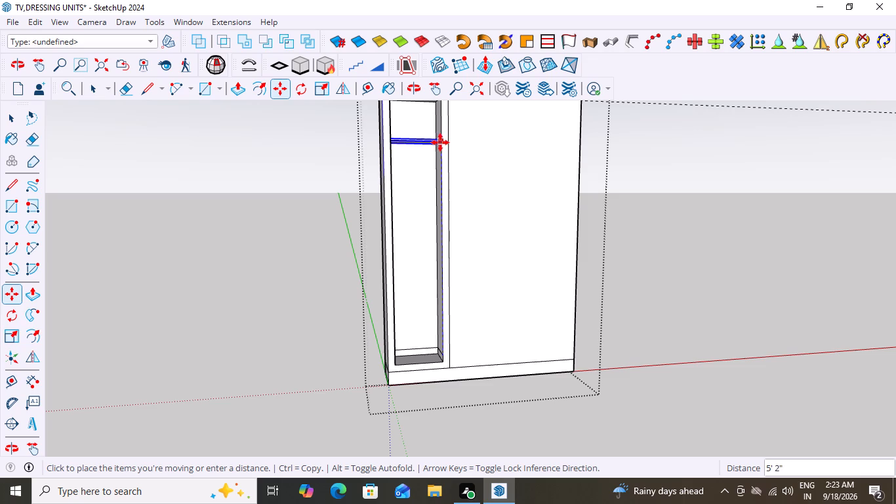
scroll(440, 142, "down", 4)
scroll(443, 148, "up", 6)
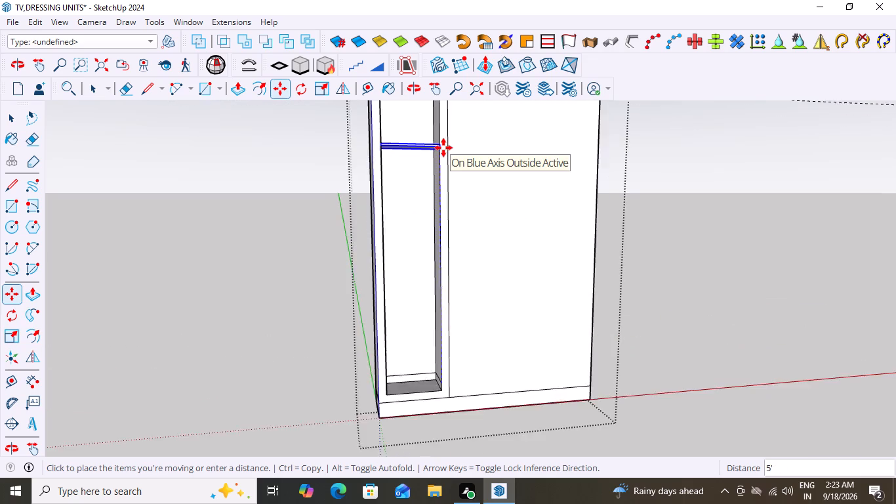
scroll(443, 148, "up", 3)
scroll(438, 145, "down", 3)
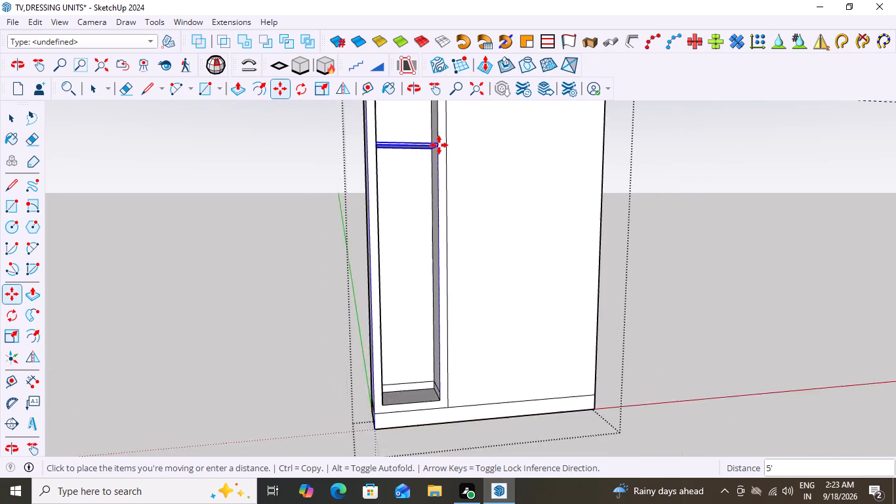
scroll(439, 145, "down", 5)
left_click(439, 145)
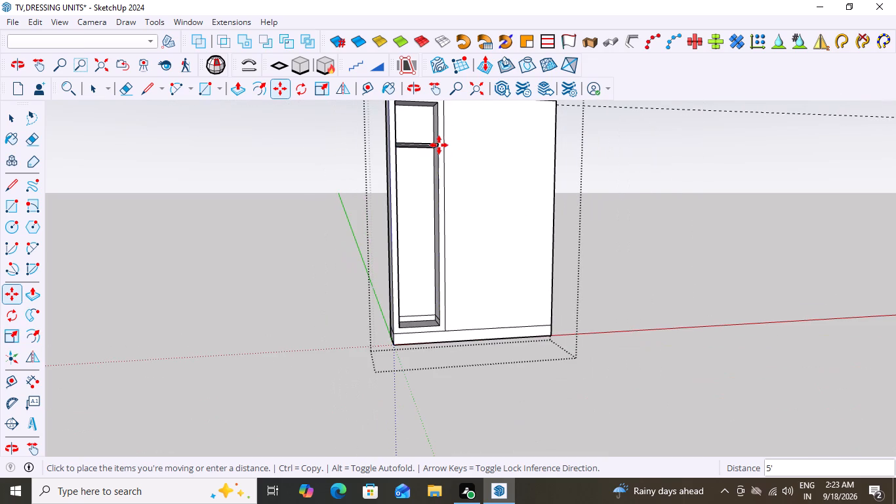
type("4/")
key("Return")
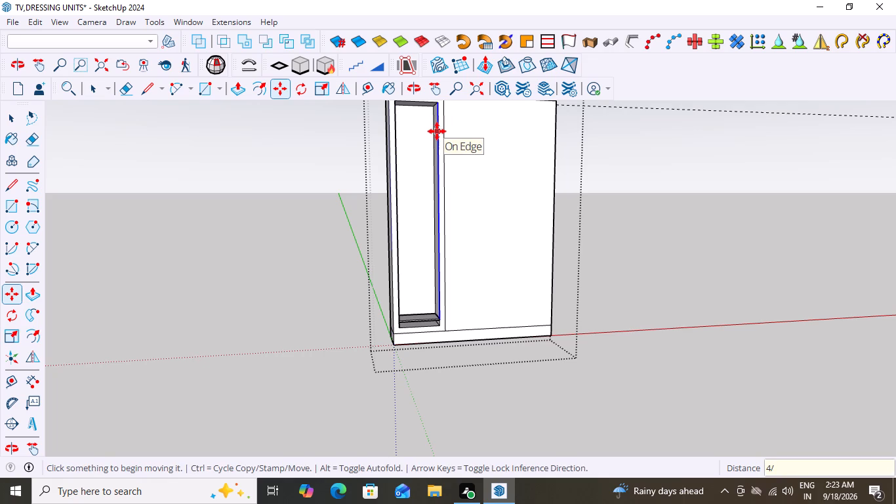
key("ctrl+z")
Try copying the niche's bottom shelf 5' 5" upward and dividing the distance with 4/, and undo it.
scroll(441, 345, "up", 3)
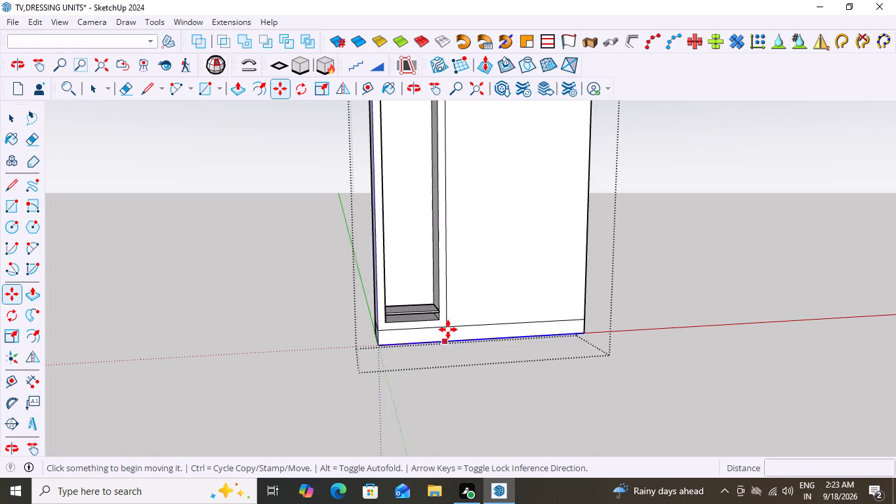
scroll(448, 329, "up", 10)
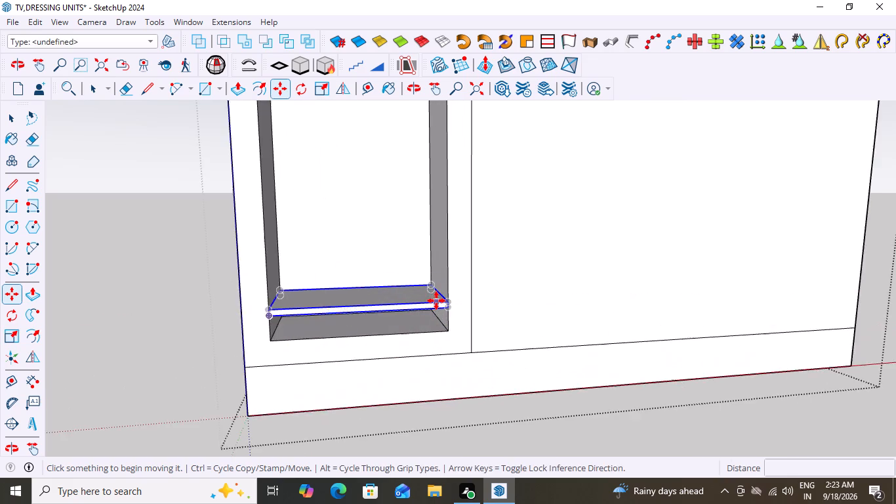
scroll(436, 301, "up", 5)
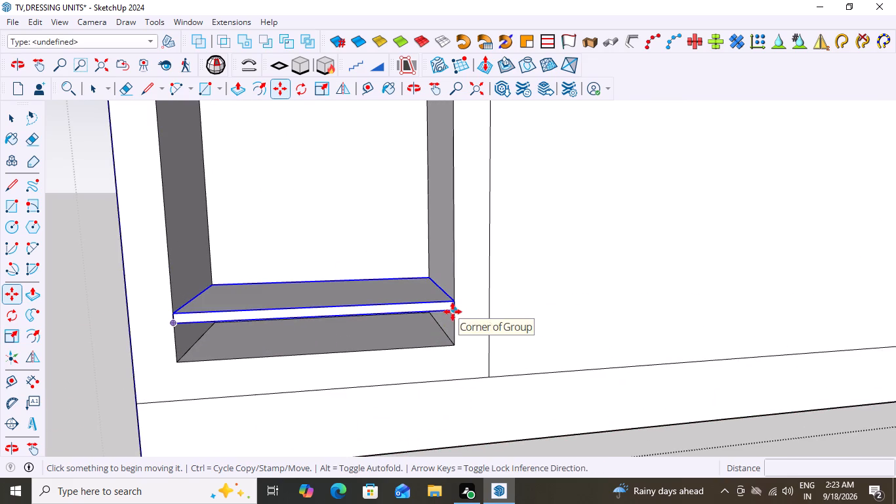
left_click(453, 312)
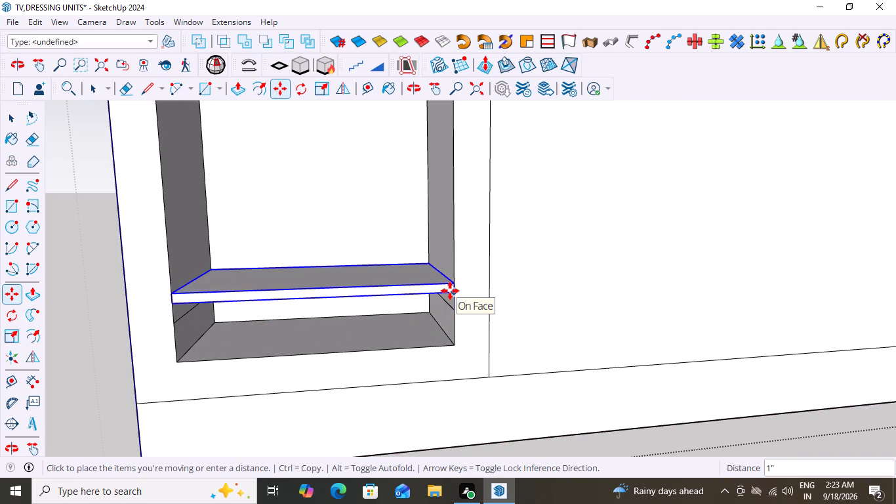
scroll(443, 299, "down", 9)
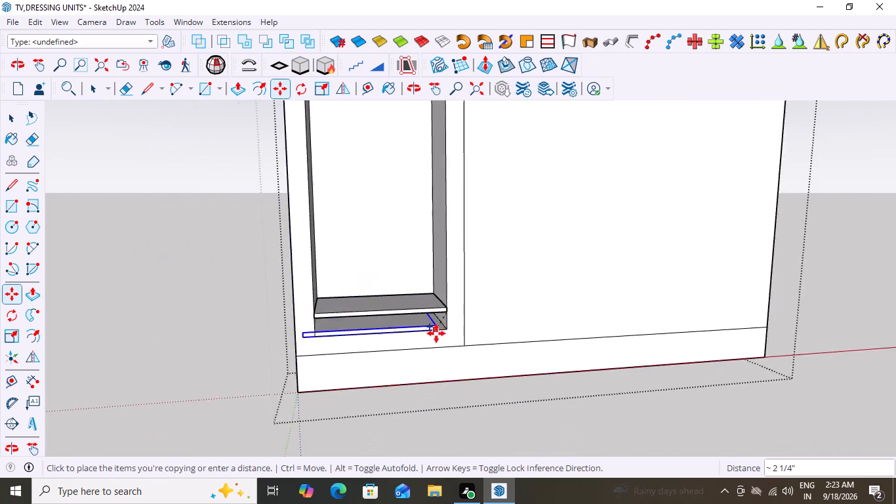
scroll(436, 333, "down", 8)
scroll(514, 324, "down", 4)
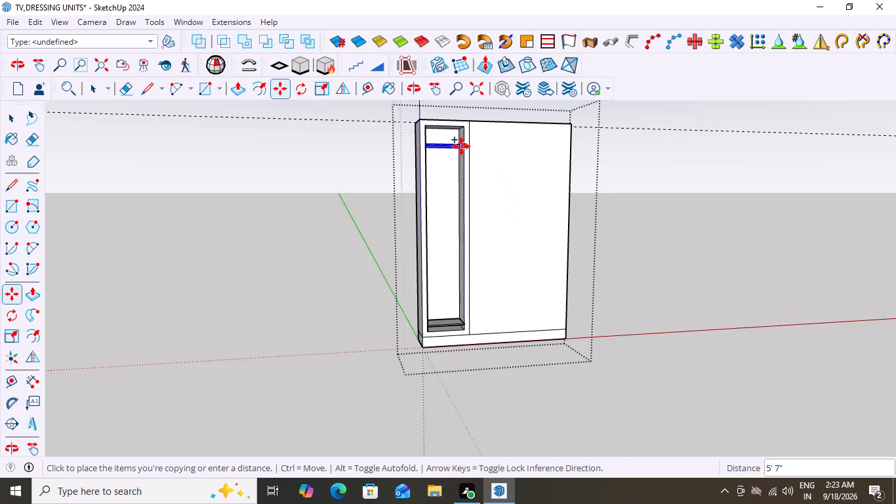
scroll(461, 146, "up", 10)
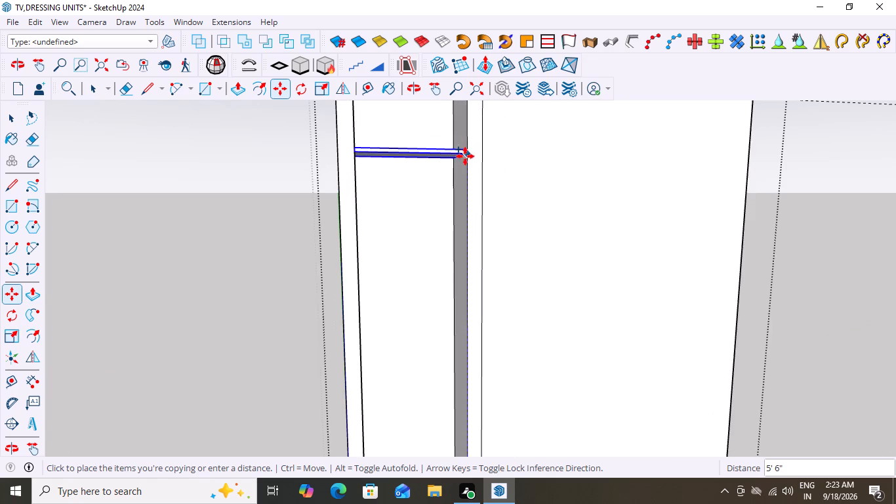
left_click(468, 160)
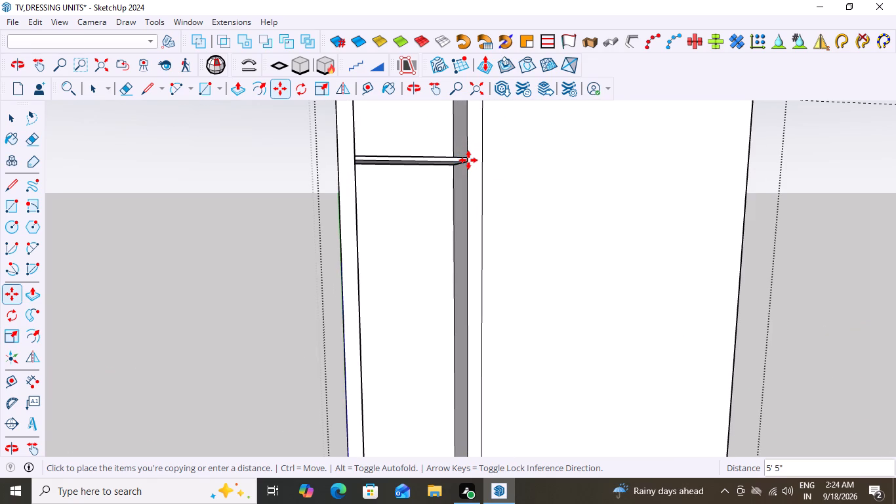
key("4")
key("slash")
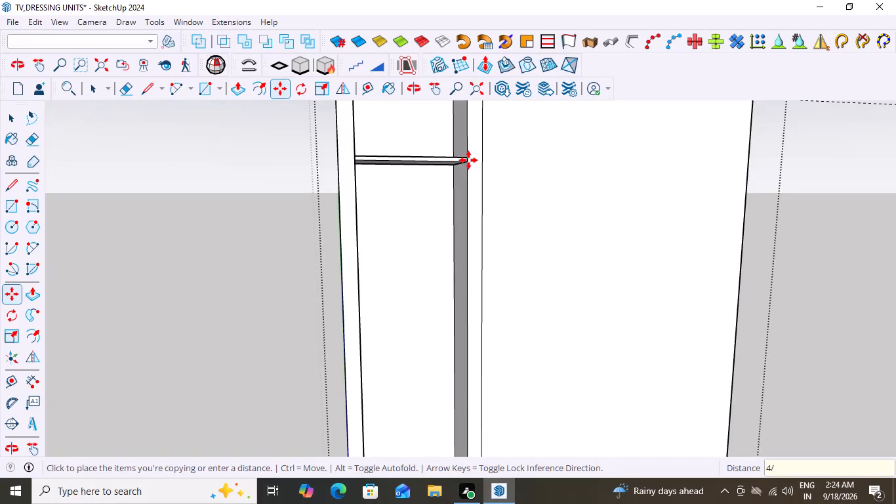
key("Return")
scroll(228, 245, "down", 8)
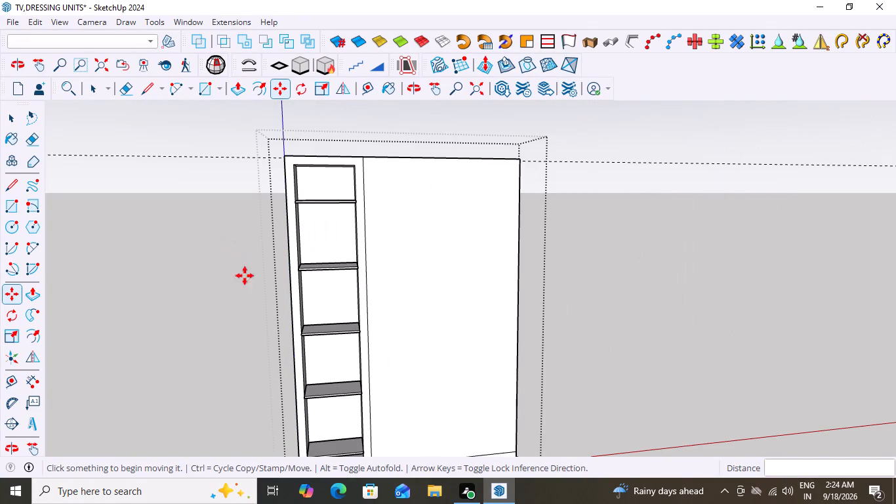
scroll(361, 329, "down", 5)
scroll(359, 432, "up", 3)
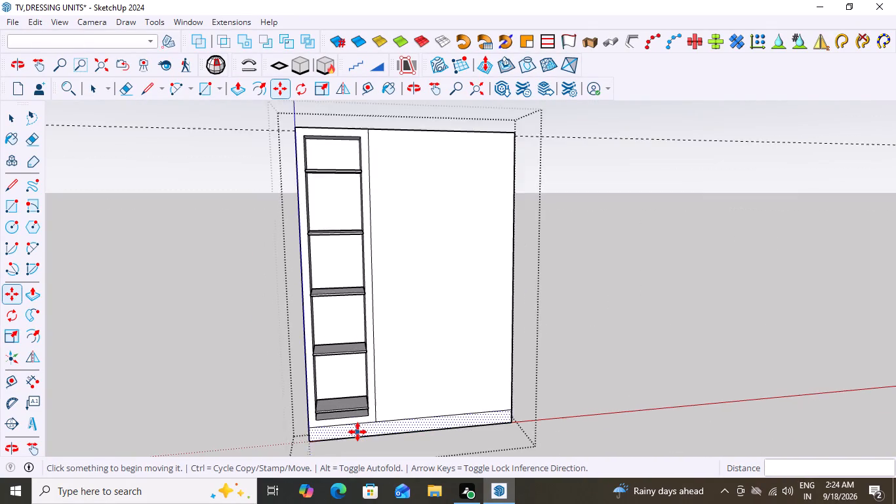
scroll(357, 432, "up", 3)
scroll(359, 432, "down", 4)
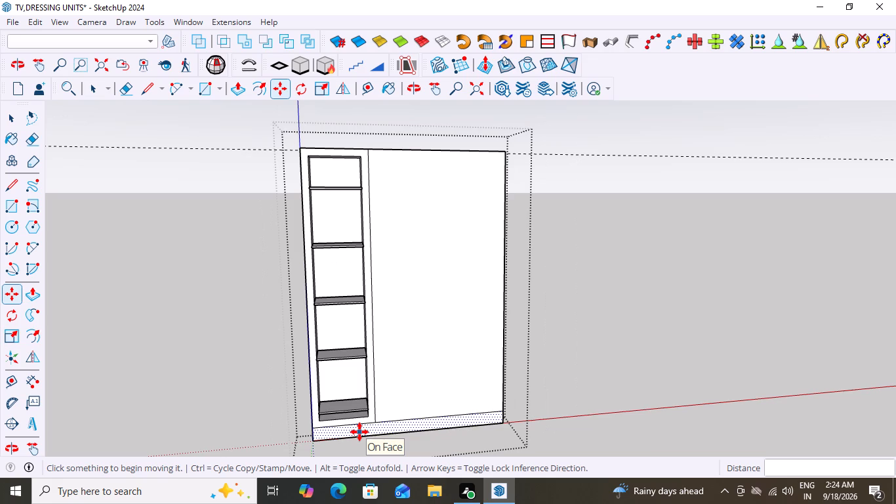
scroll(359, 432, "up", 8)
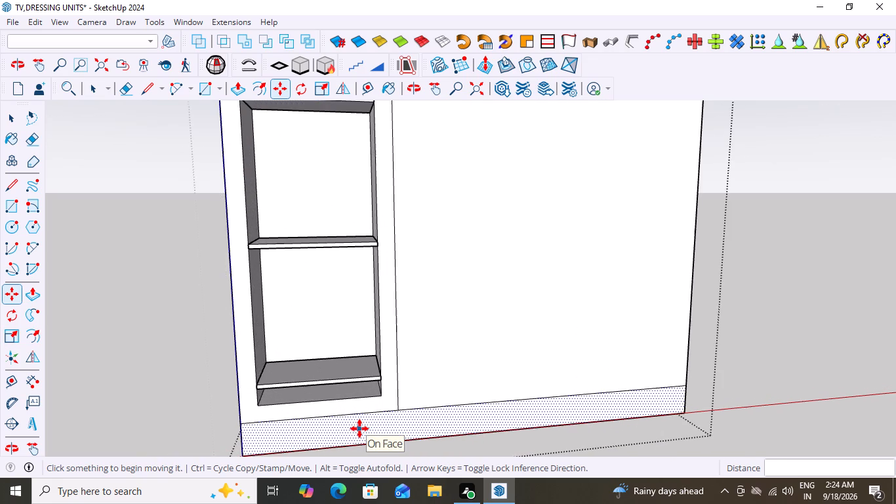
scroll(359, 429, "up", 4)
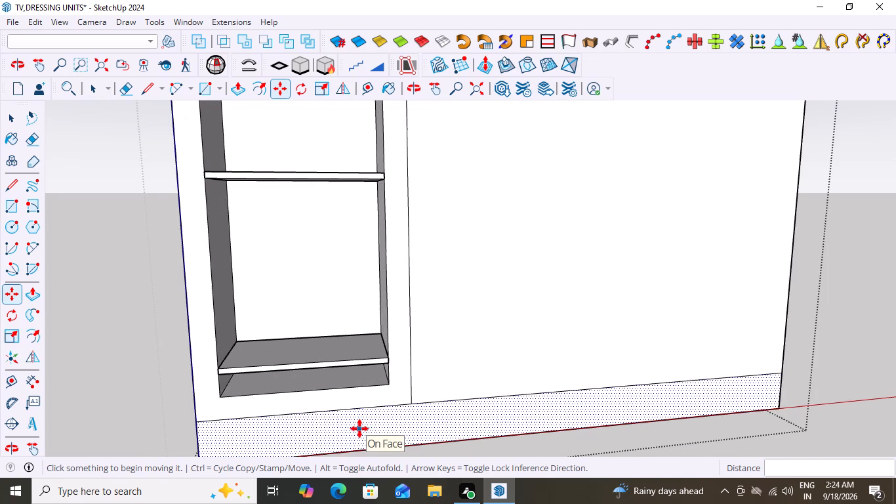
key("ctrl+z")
Move the bottom shelf down 2" so its lower front corner meets the niche's bottom corner.
scroll(359, 429, "down", 13)
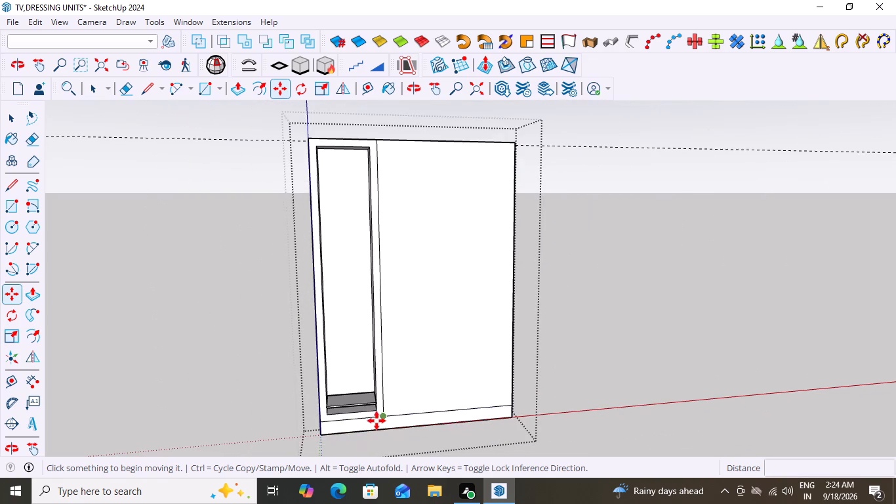
scroll(380, 425, "up", 18)
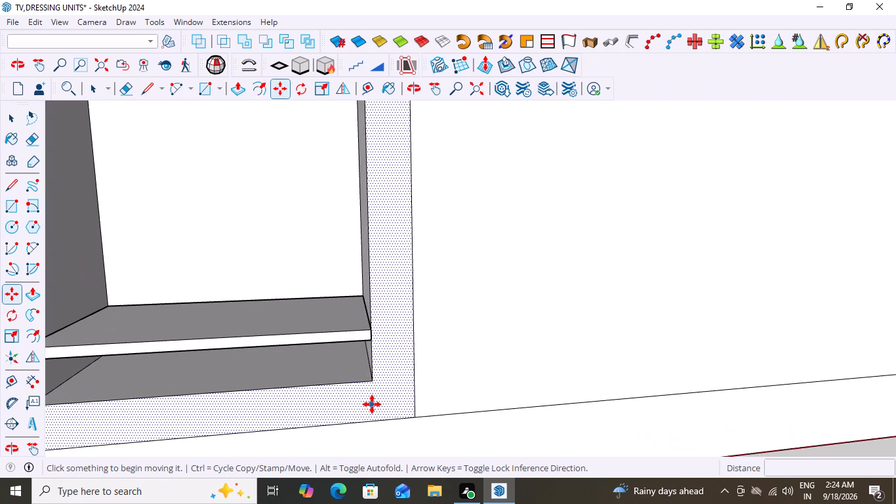
left_click(371, 343)
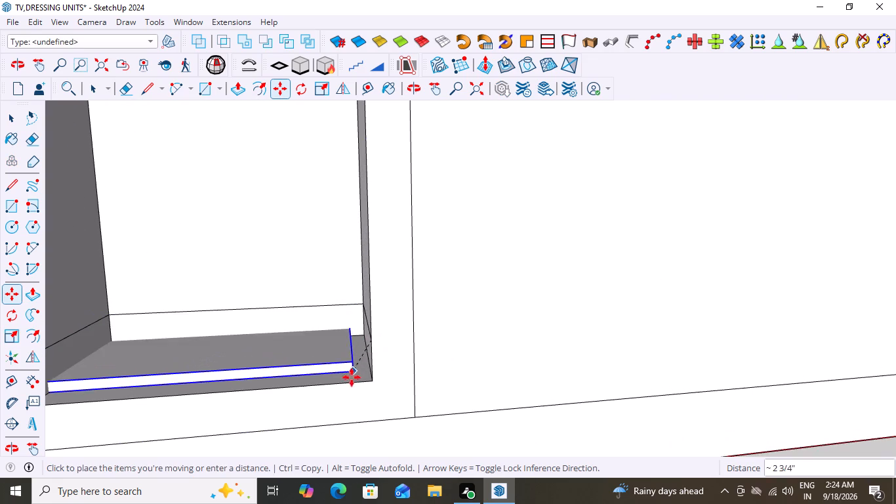
left_click(372, 383)
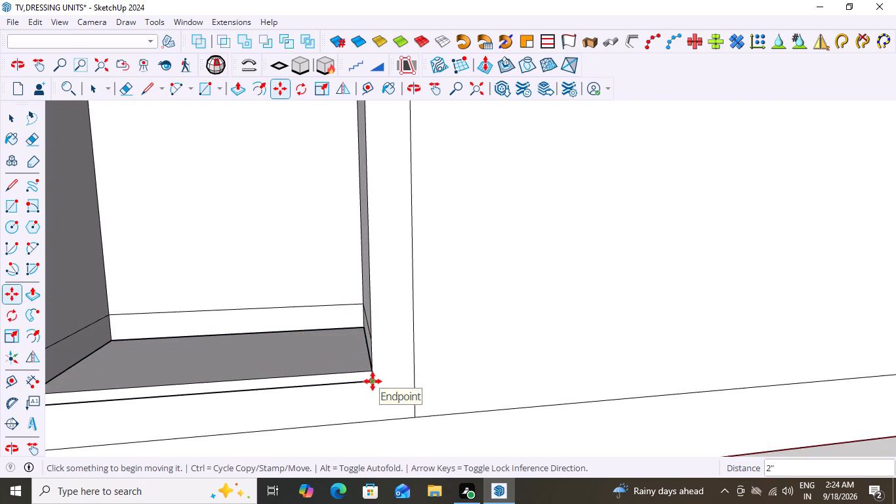
Copy the lowered bottom shelf 5' up the niche and divide the distance with 4/ for evenly spaced shelves.
key("space")
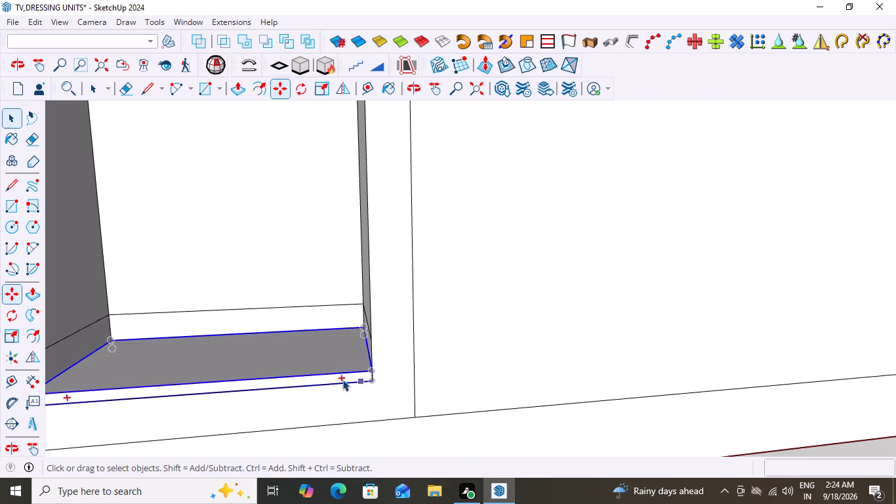
left_click(317, 368)
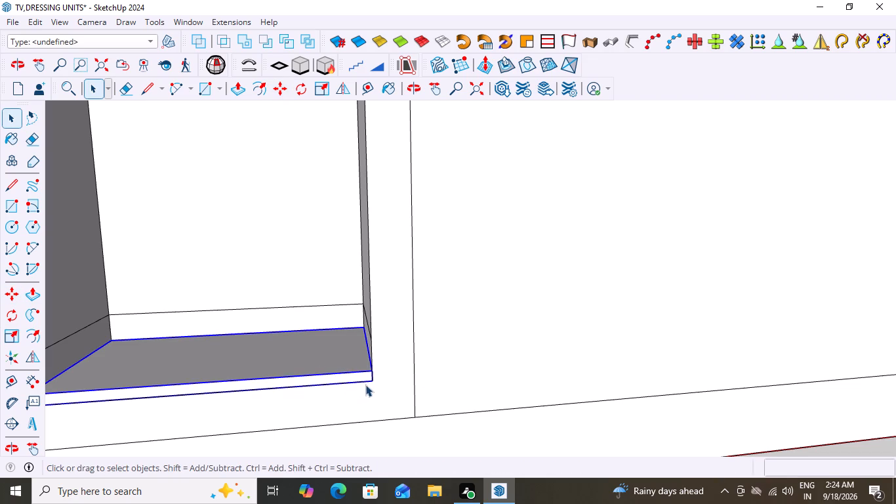
key("m")
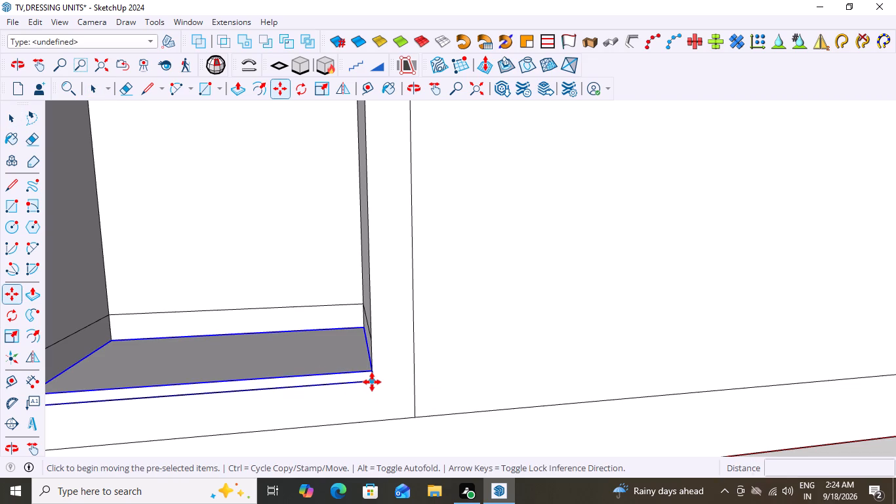
left_click(372, 382)
scroll(375, 317, "down", 8)
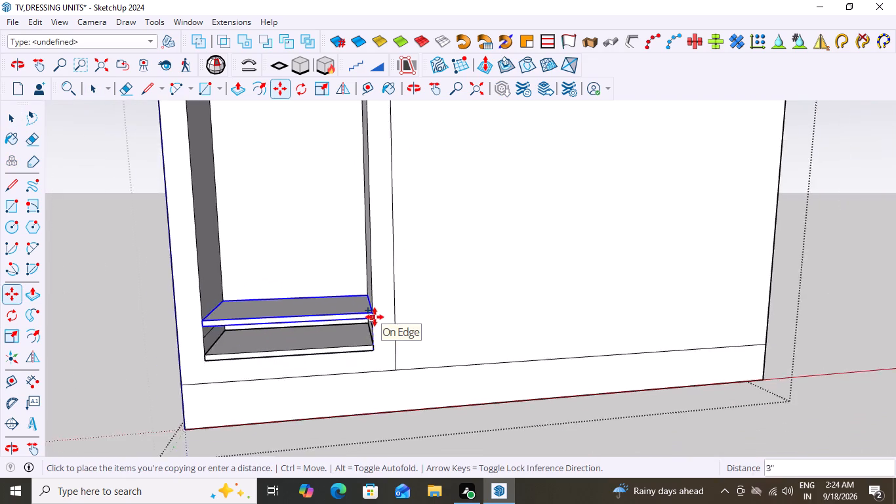
scroll(375, 317, "down", 17)
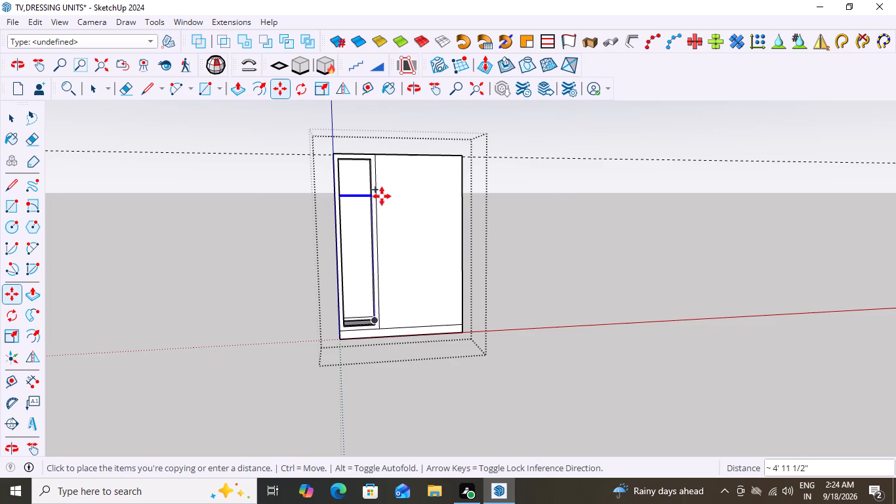
scroll(369, 184, "up", 6)
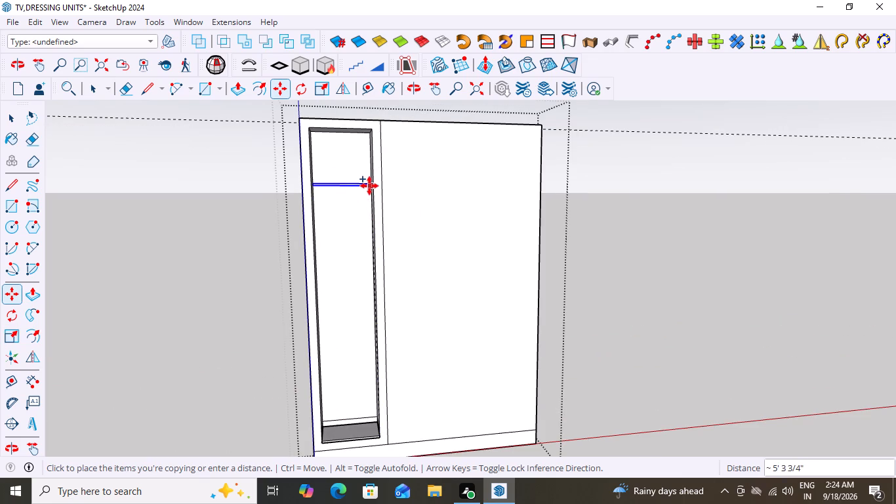
scroll(371, 190, "up", 9)
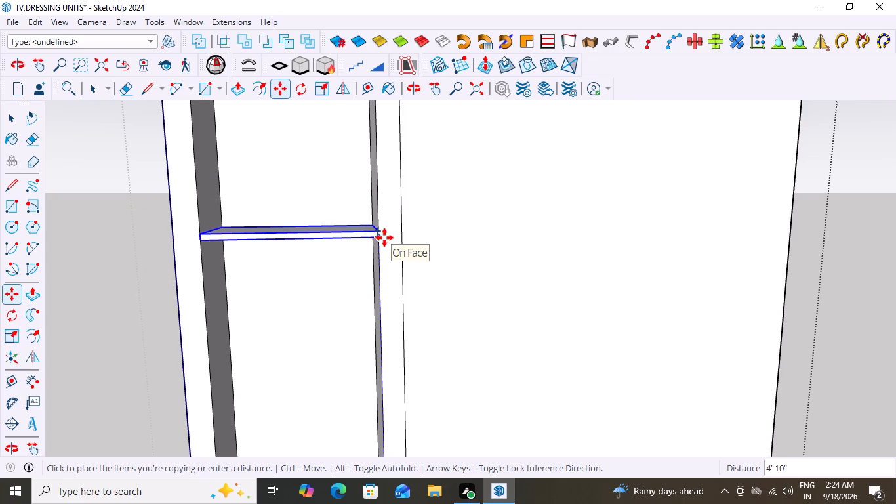
scroll(384, 238, "down", 8)
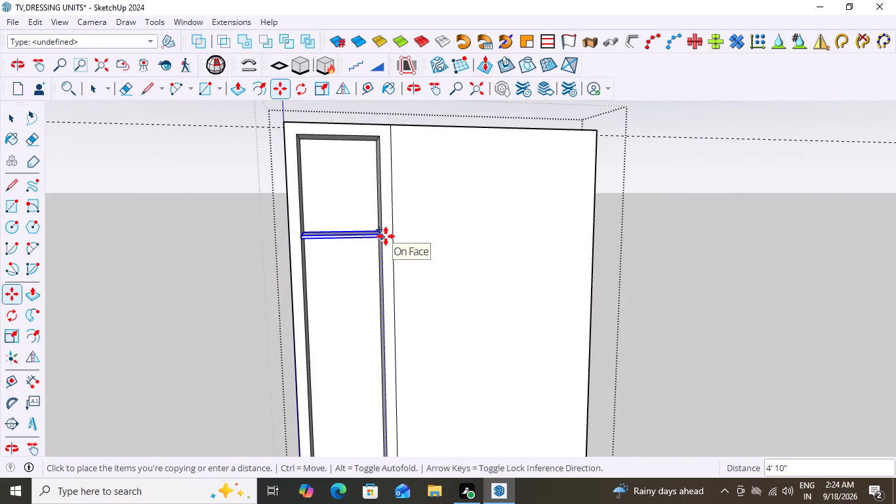
scroll(385, 229, "up", 4)
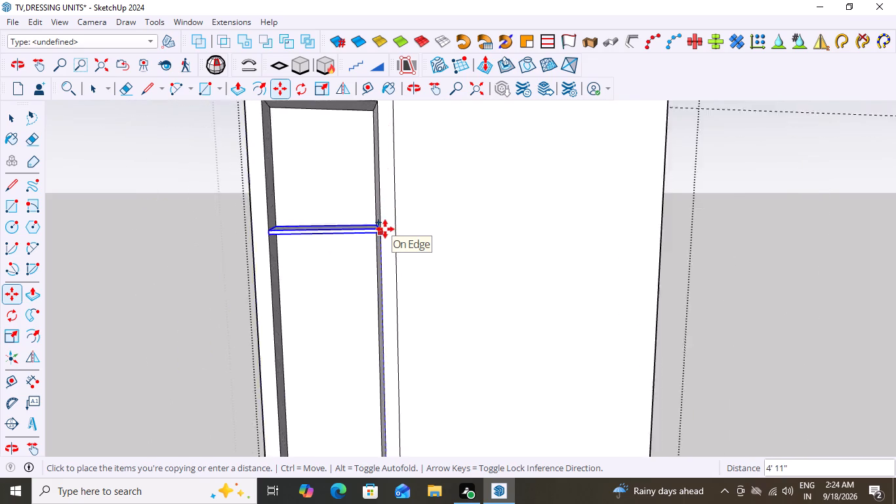
scroll(385, 229, "up", 3)
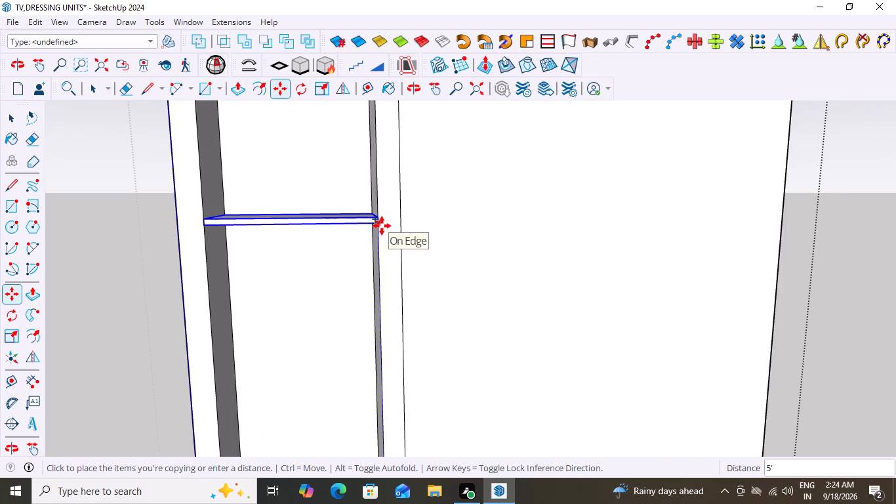
scroll(382, 226, "down", 5)
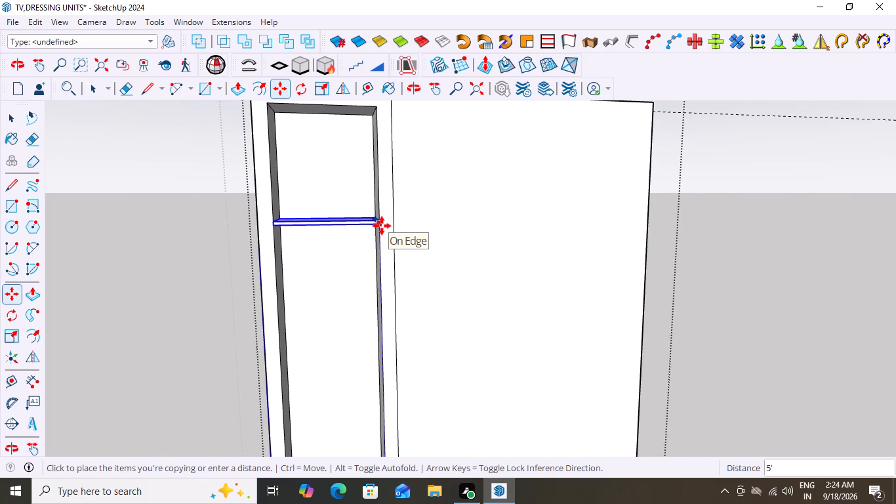
left_click(382, 226)
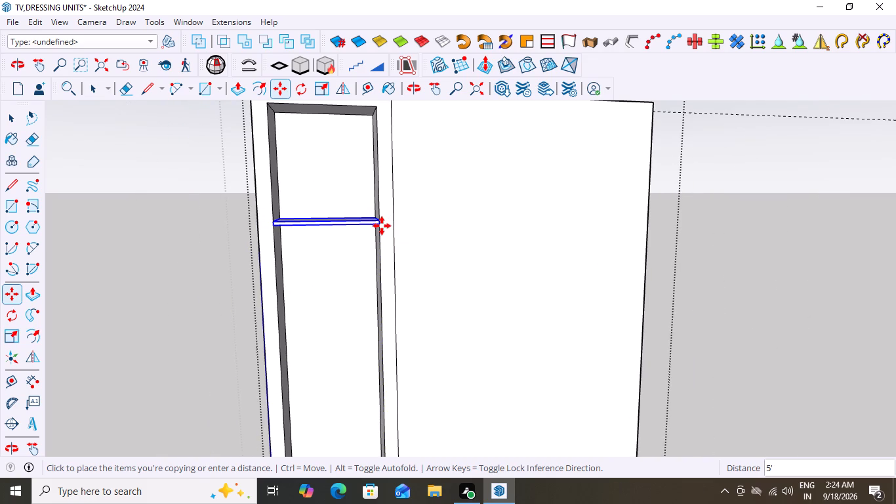
key("4")
key("slash")
key("Return")
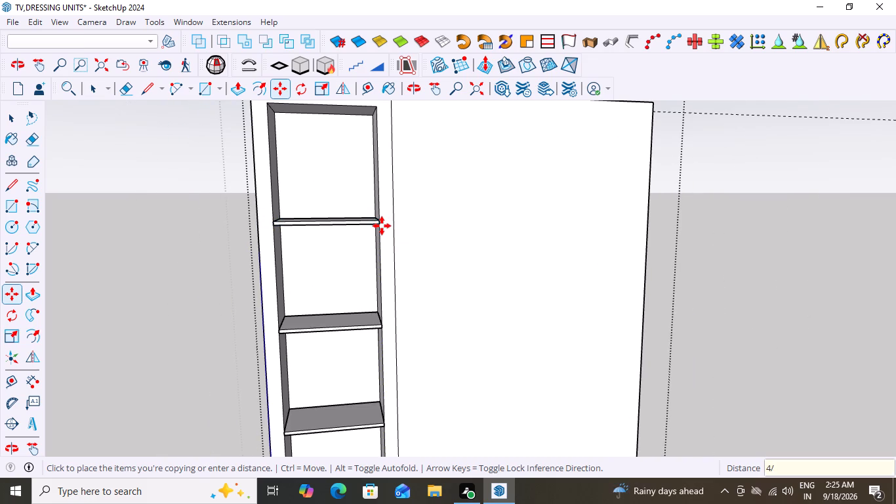
Examine the spacing of the shelf copies over the niche's full height.
scroll(382, 226, "down", 9)
scroll(501, 283, "down", 2)
scroll(418, 406, "up", 3)
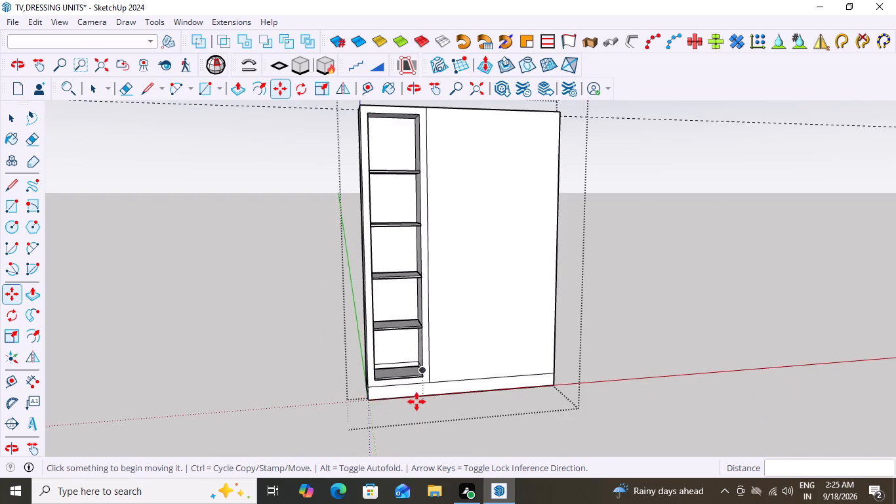
scroll(417, 402, "up", 8)
scroll(390, 379, "down", 8)
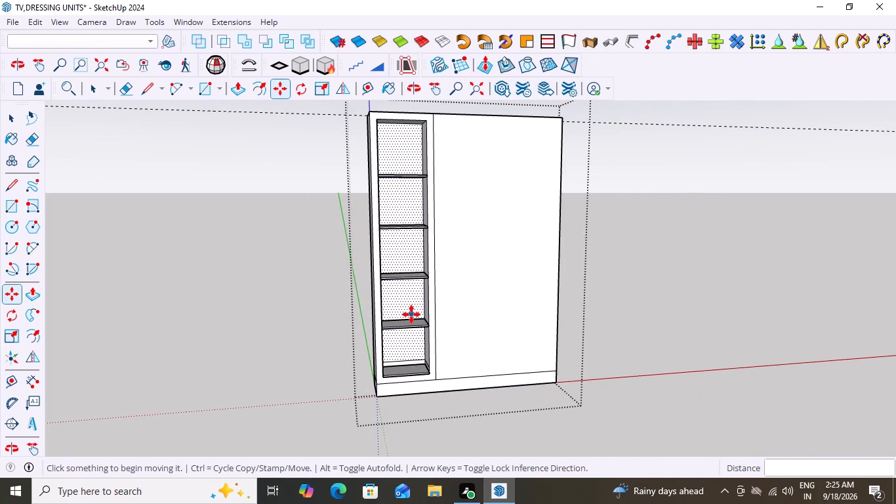
scroll(386, 411, "up", 2)
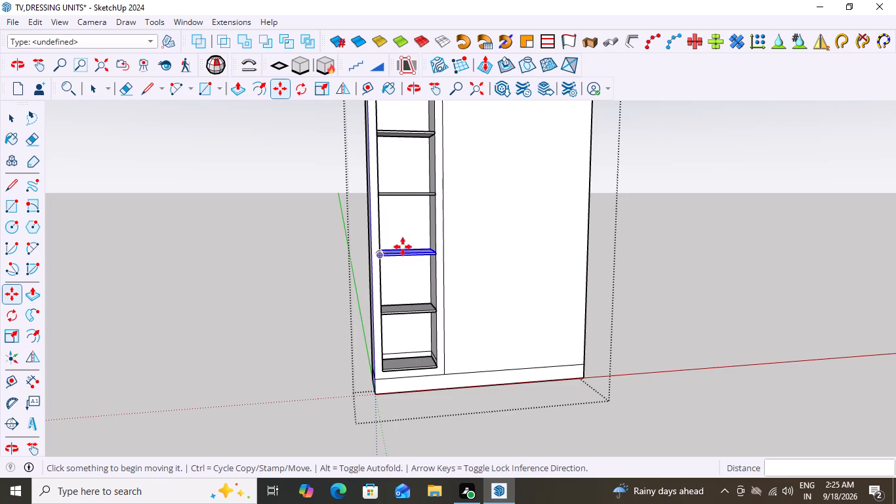
scroll(371, 330, "down", 3)
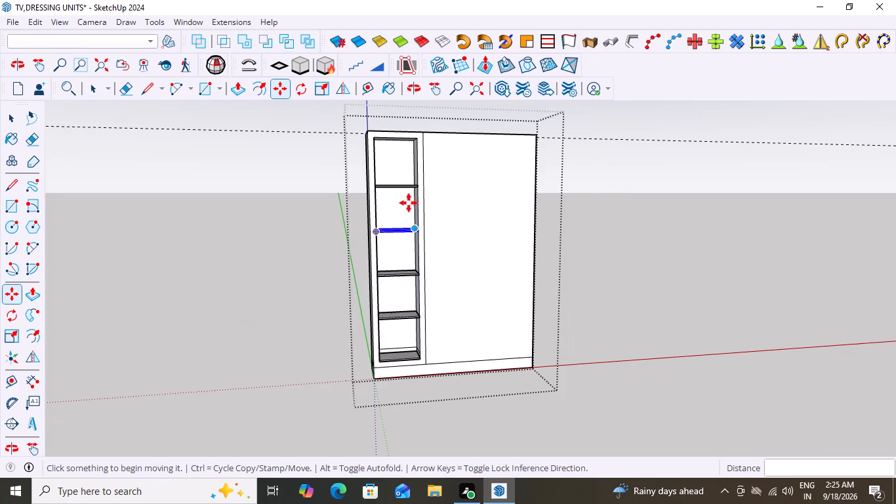
Examine the niche's shelf spacing from several angles, comparing the top gap with the gaps between the lower shelves.
scroll(396, 361, "up", 2)
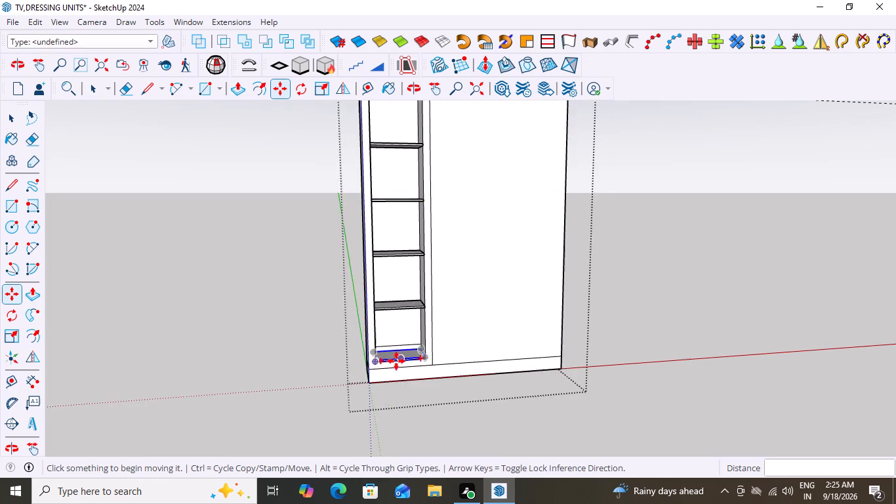
scroll(396, 361, "up", 4)
scroll(409, 374, "down", 2)
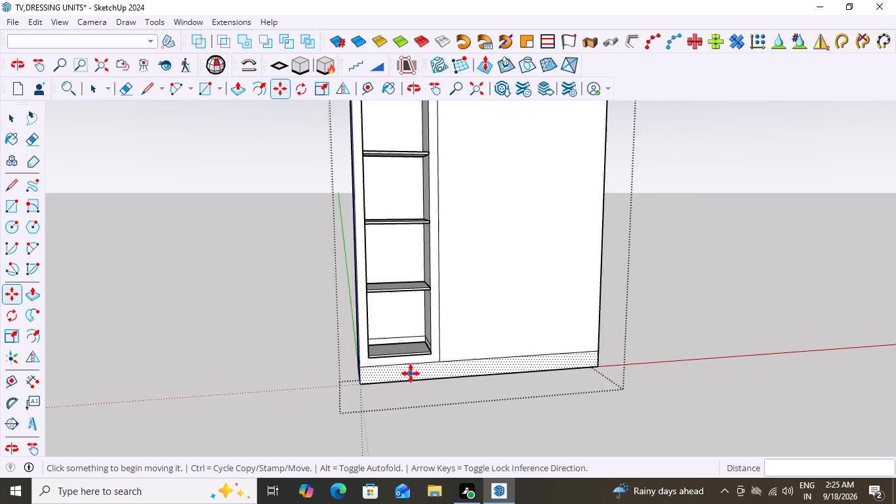
scroll(411, 373, "down", 4)
middle_click_drag(605, 271, 556, 296)
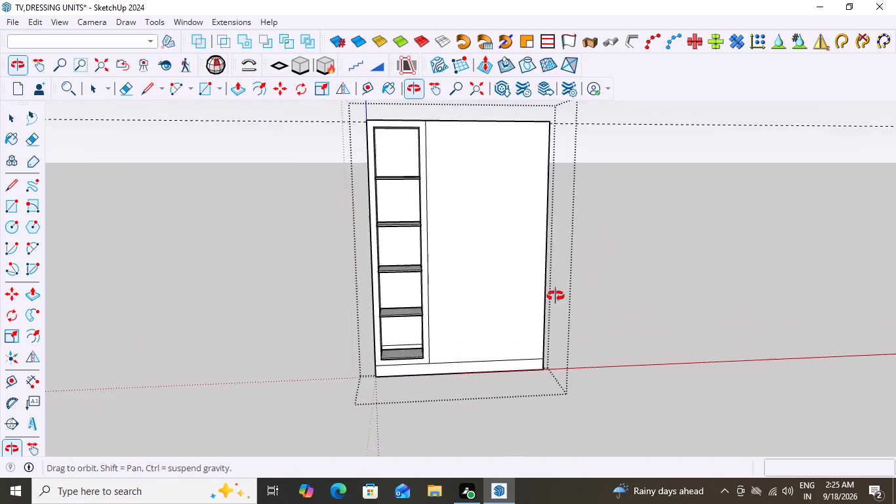
middle_click_drag(556, 296, 740, 276)
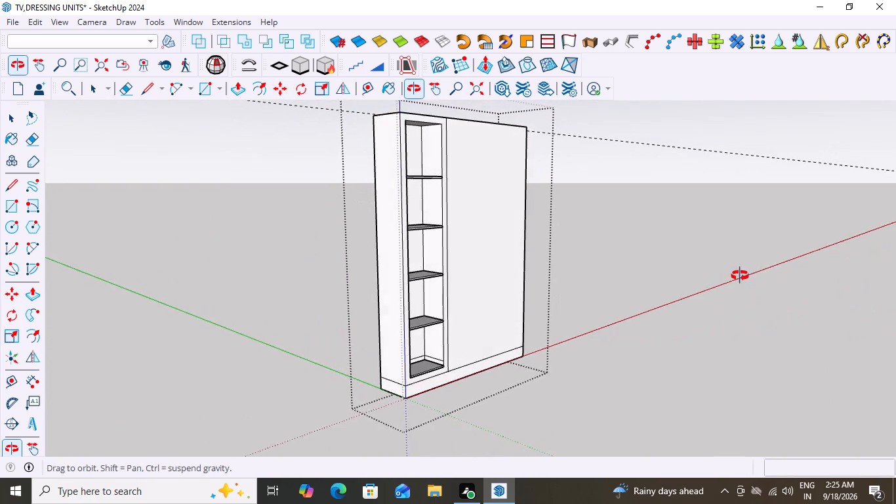
middle_click_drag(740, 276, 596, 278)
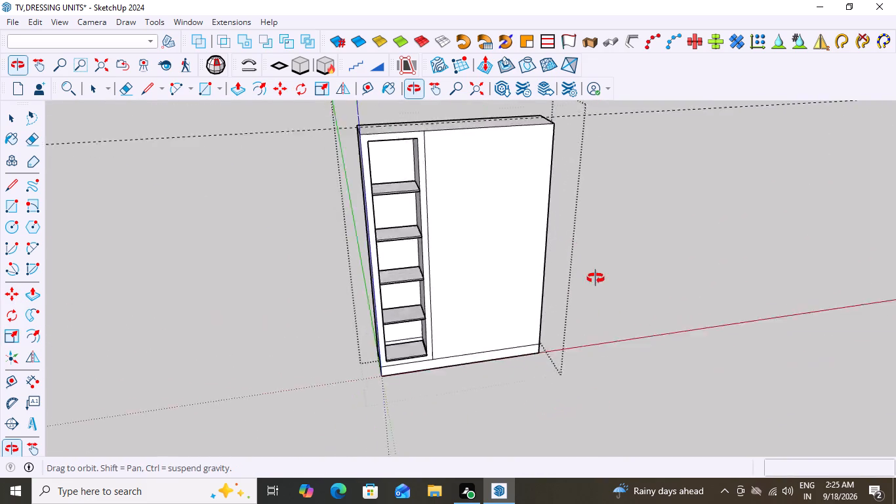
middle_click_drag(596, 278, 572, 255)
scroll(439, 240, "up", 3)
scroll(384, 190, "up", 2)
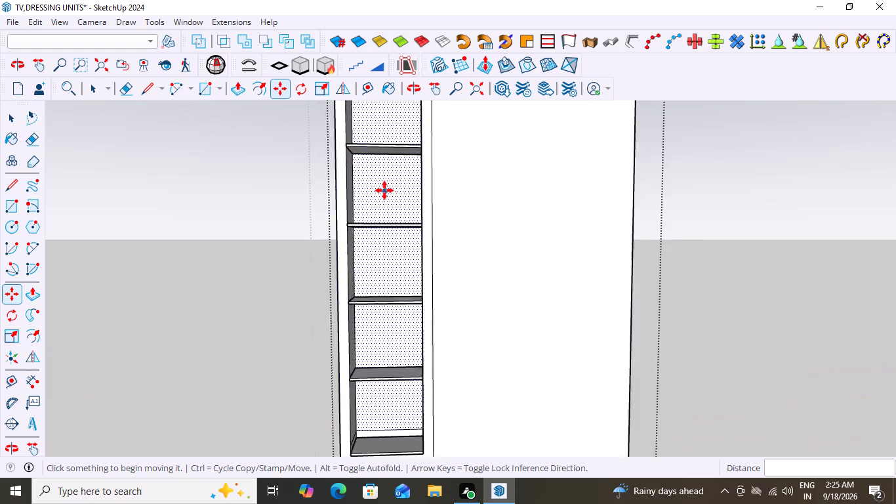
scroll(384, 190, "up", 1)
scroll(404, 288, "down", 10)
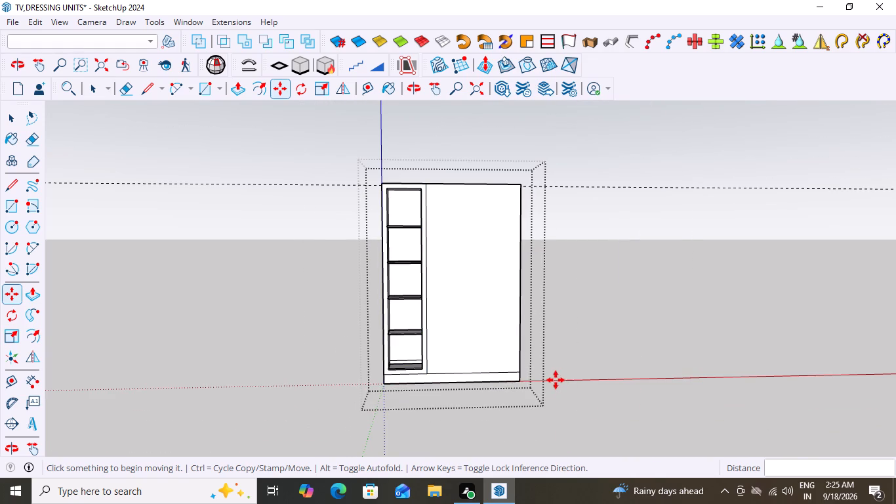
scroll(405, 225, "up", 6)
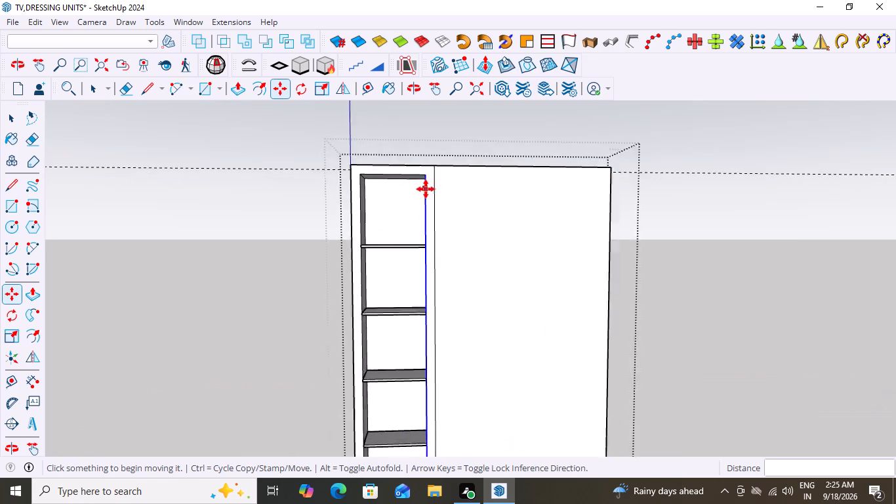
scroll(426, 189, "up", 5)
middle_click_drag(394, 265, 414, 302)
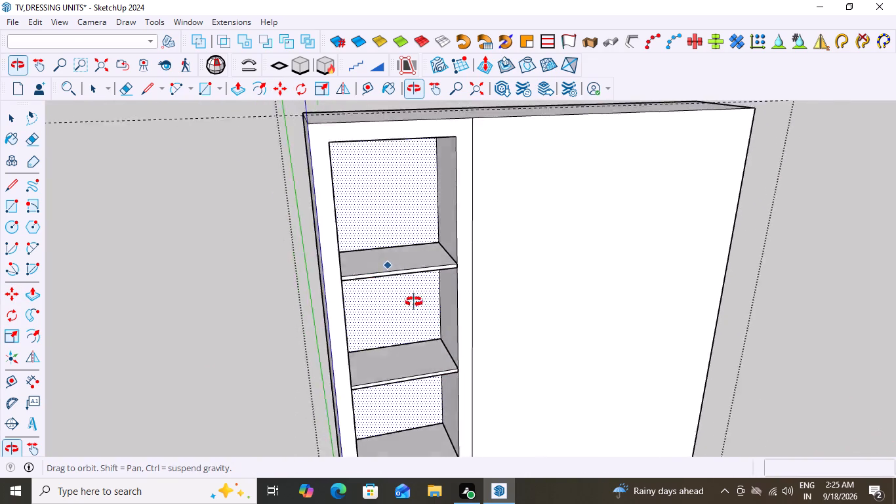
middle_click_drag(414, 302, 624, 360)
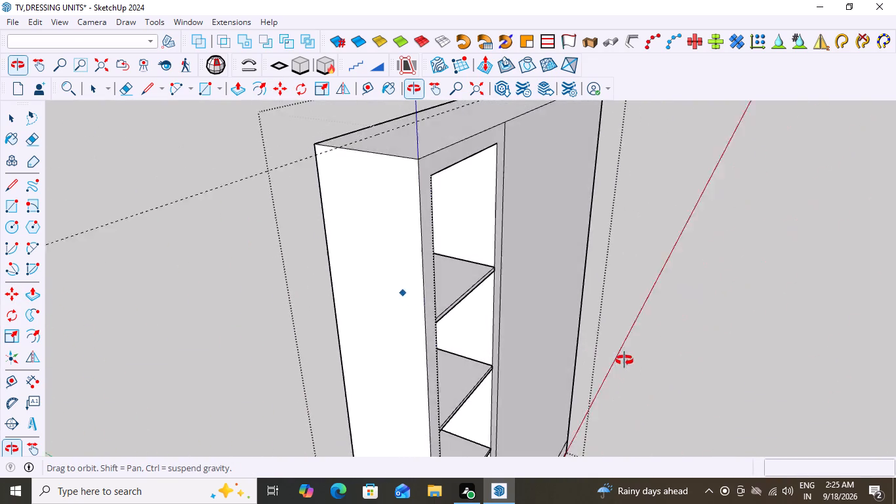
middle_click_drag(624, 360, 278, 290)
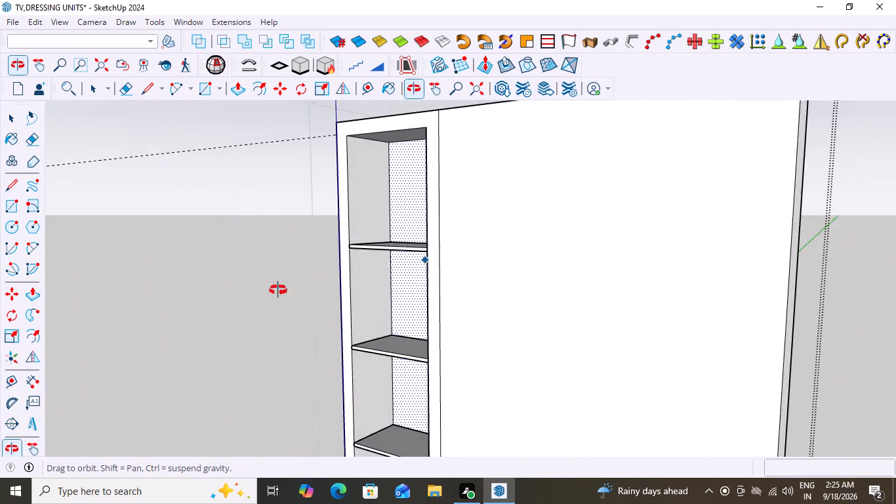
middle_click_drag(278, 290, 365, 294)
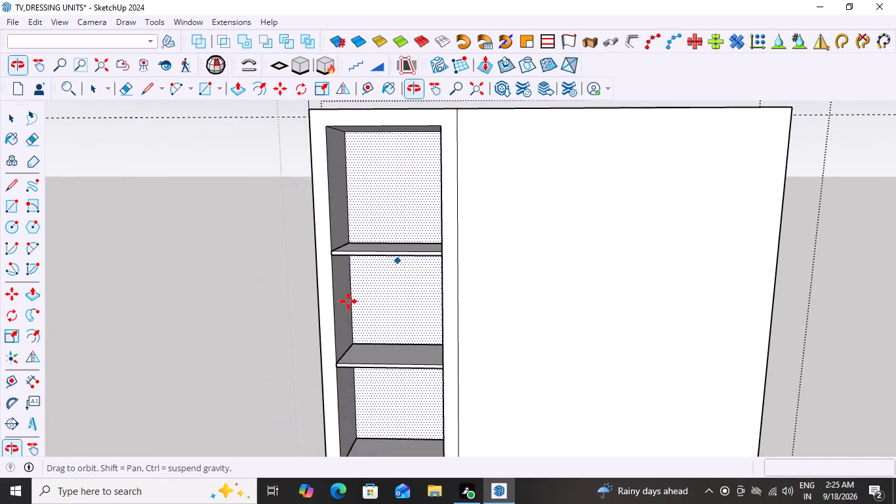
scroll(333, 305, "down", 14)
scroll(380, 434, "up", 1)
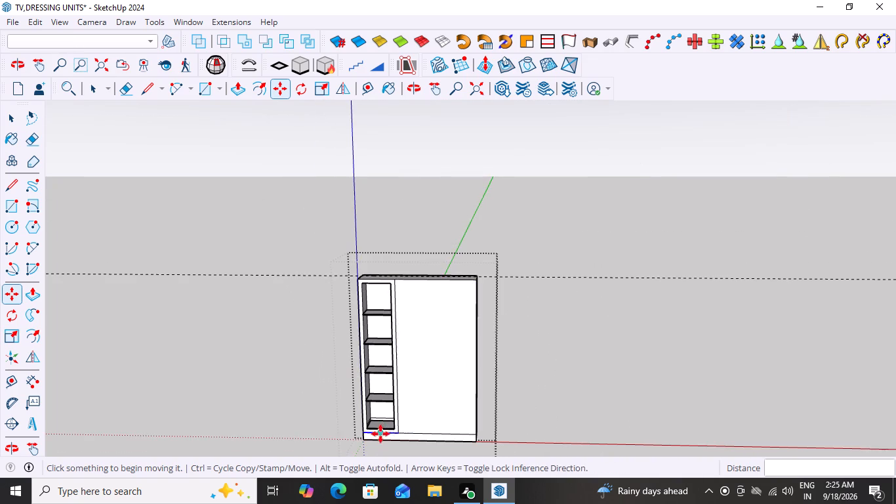
scroll(380, 434, "up", 5)
middle_click_drag(392, 425, 456, 397)
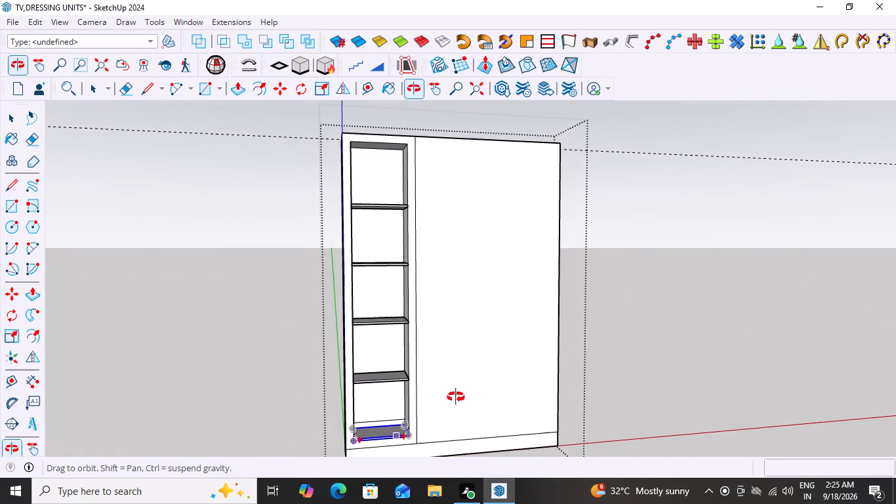
middle_click_drag(456, 397, 302, 408)
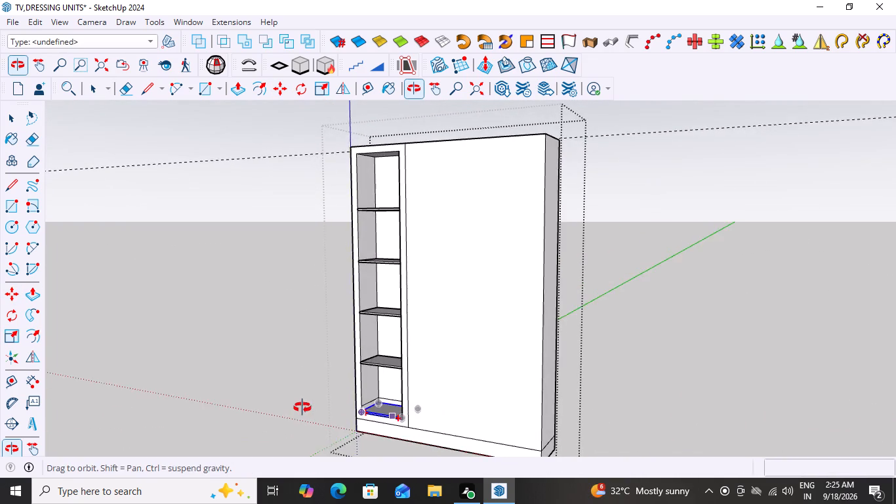
middle_click_drag(302, 408, 426, 432)
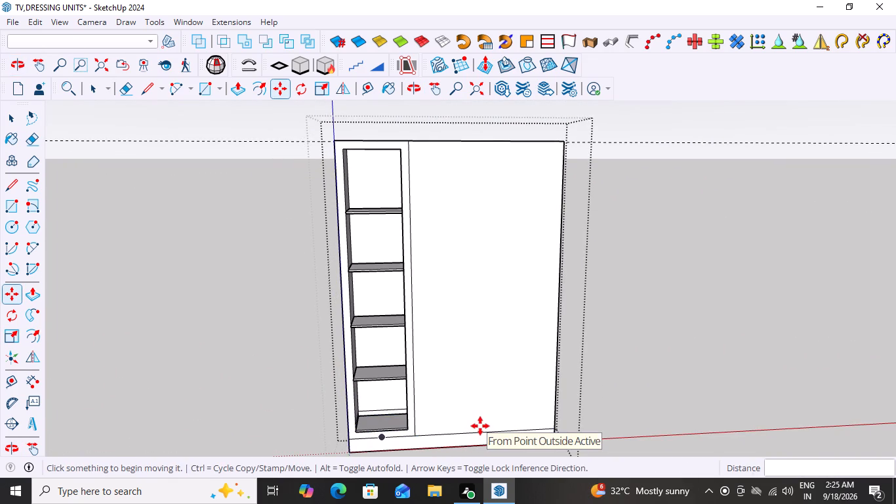
Undo the shelf copies above the niche's bottom shelf.
key("ctrl+z")
key("ctrl+z")
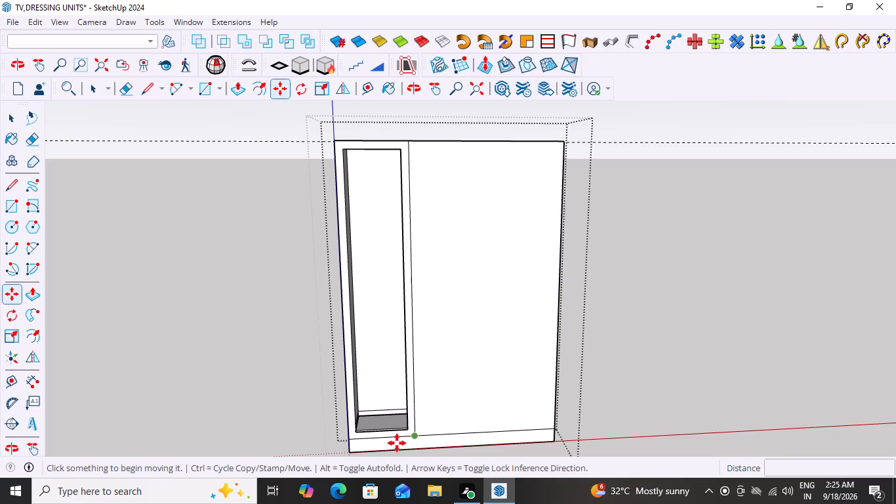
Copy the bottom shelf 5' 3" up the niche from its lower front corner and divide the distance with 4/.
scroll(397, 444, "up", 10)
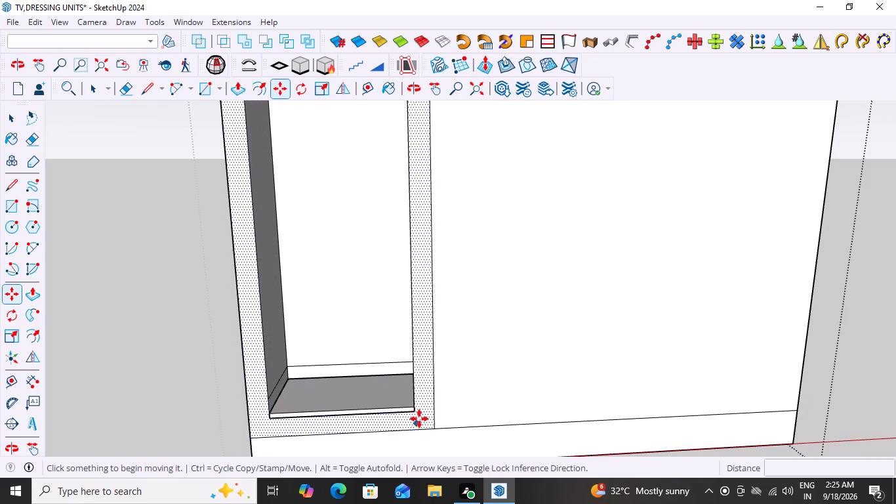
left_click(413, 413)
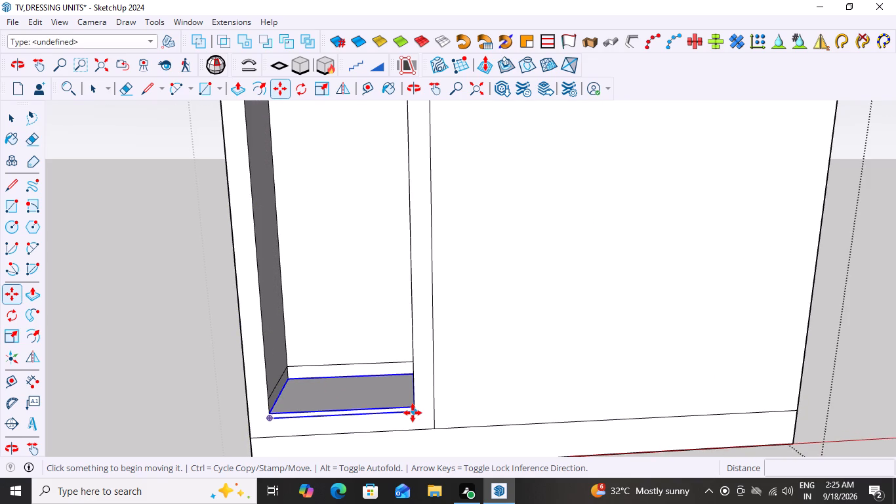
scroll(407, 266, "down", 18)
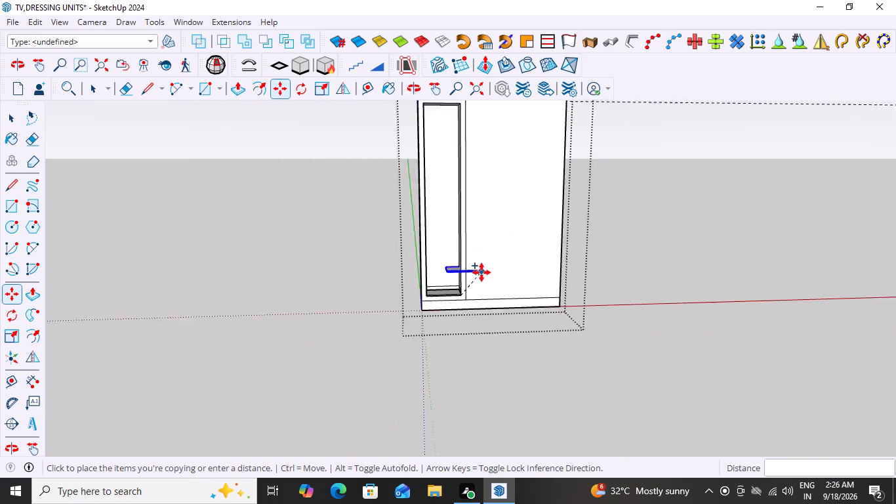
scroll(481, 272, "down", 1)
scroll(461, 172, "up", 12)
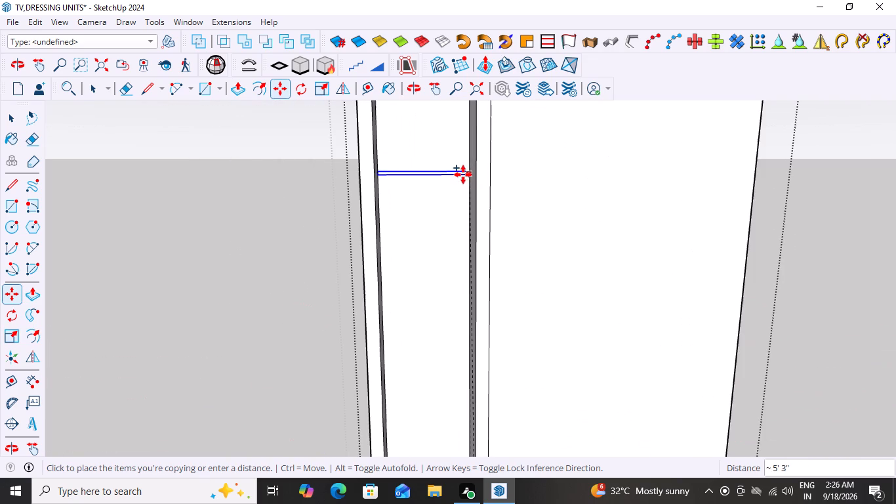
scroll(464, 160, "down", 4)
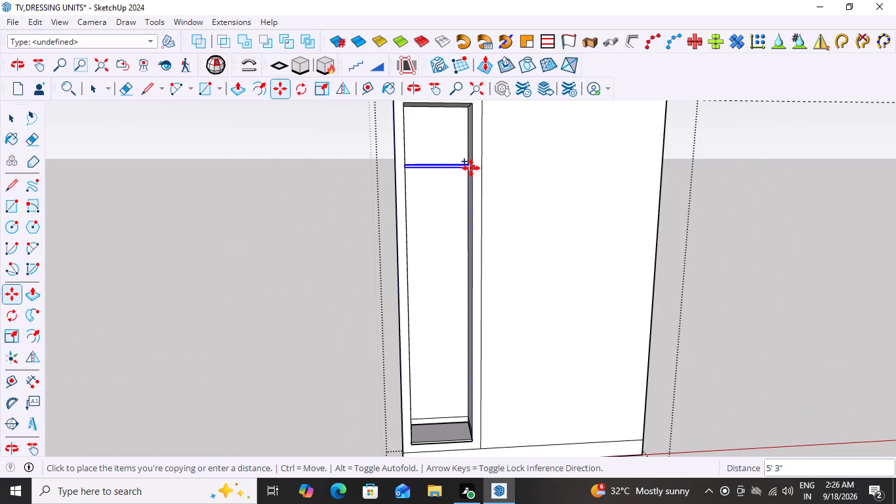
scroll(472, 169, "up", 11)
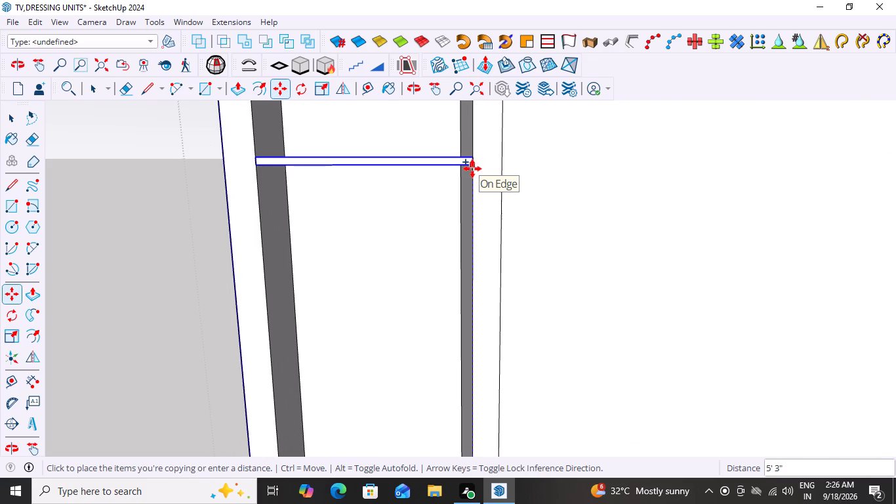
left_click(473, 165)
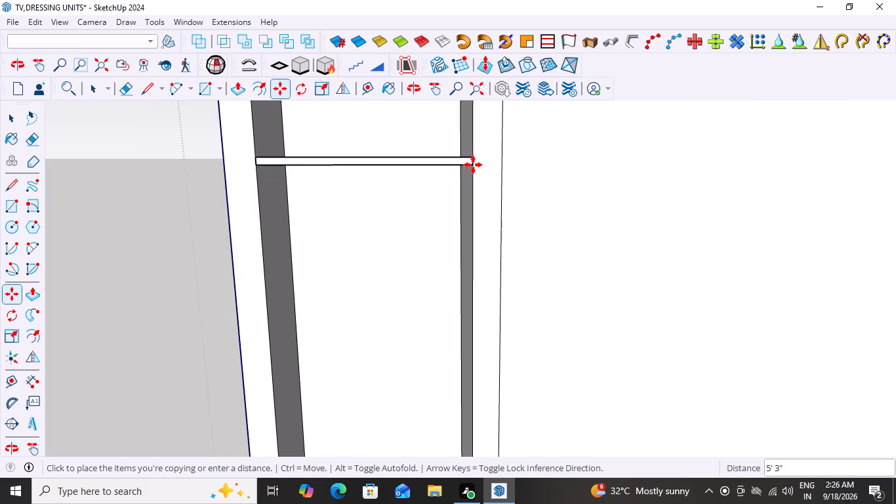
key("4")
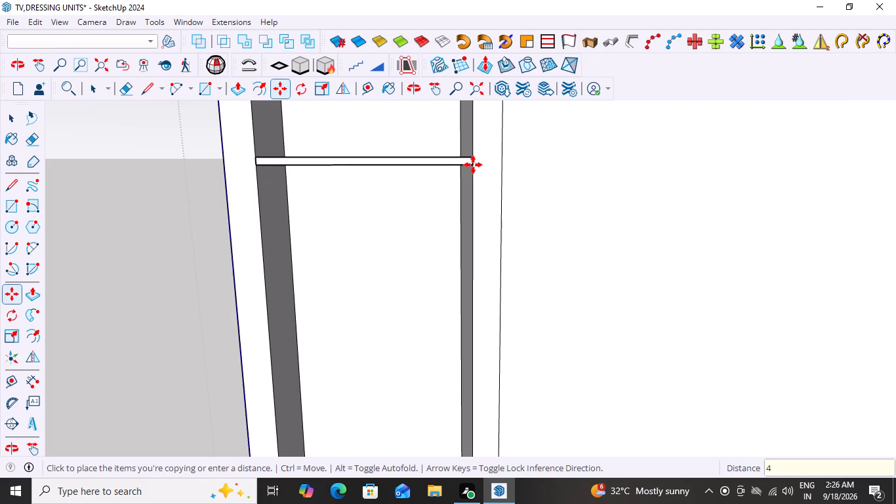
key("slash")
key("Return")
Examine the spacing of the new shelf copies, including the gap between the topmost shelf and the niche's top.
scroll(475, 168, "down", 18)
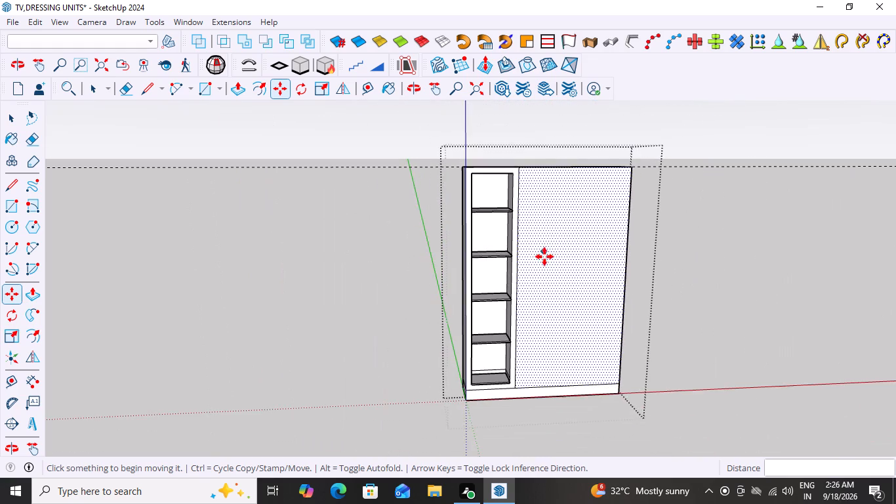
scroll(549, 276, "down", 2)
middle_click_drag(582, 404, 622, 386)
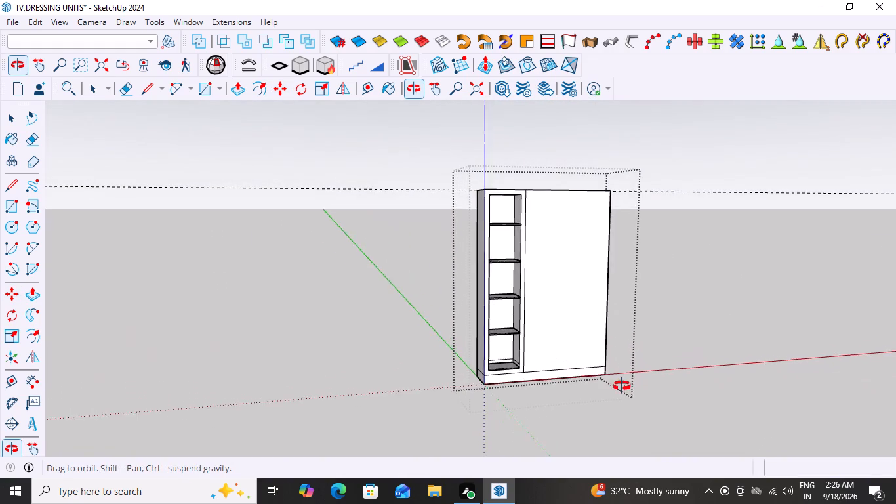
middle_click_drag(622, 386, 547, 369)
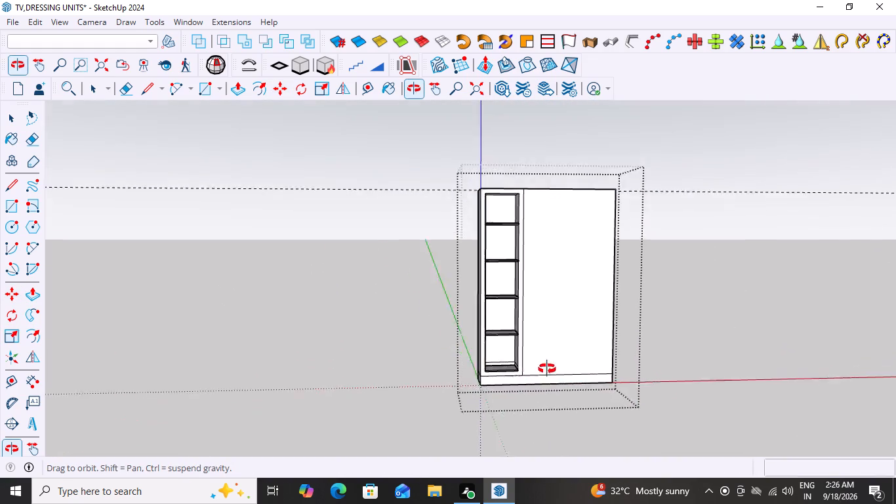
middle_click_drag(547, 369, 602, 393)
scroll(502, 392, "up", 5)
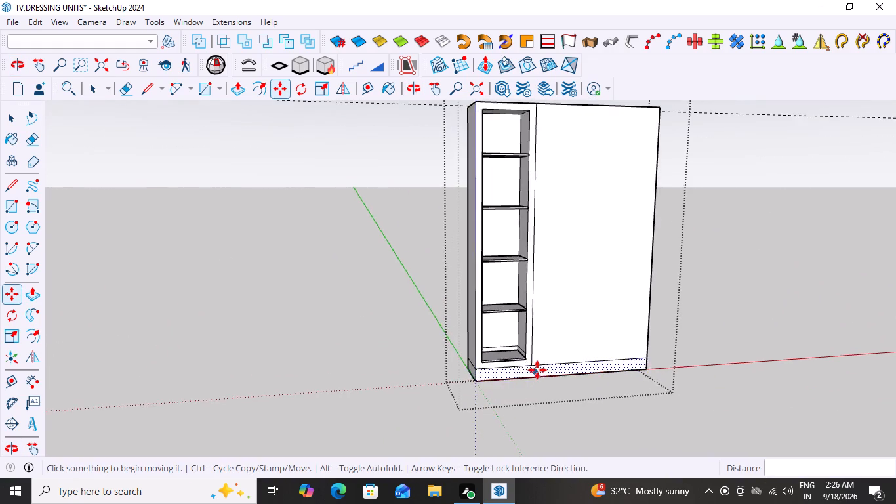
scroll(537, 370, "up", 3)
scroll(551, 375, "down", 9)
middle_click_drag(565, 399, 479, 379)
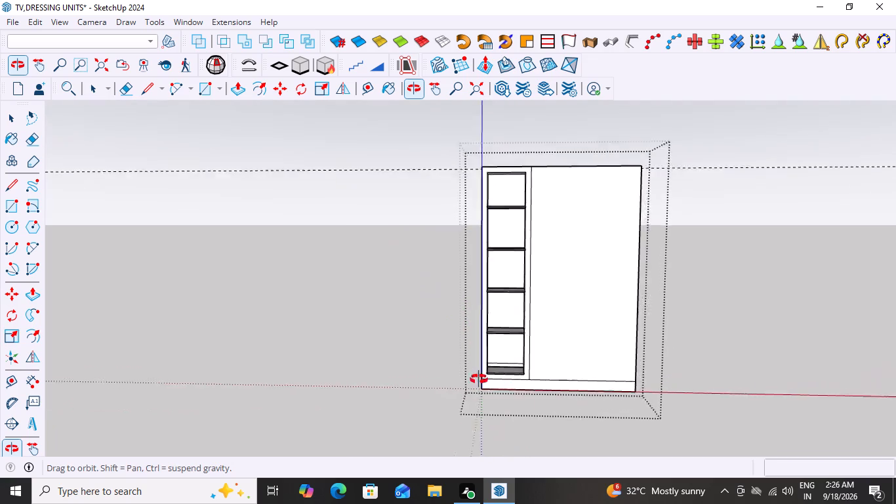
middle_click_drag(479, 379, 590, 401)
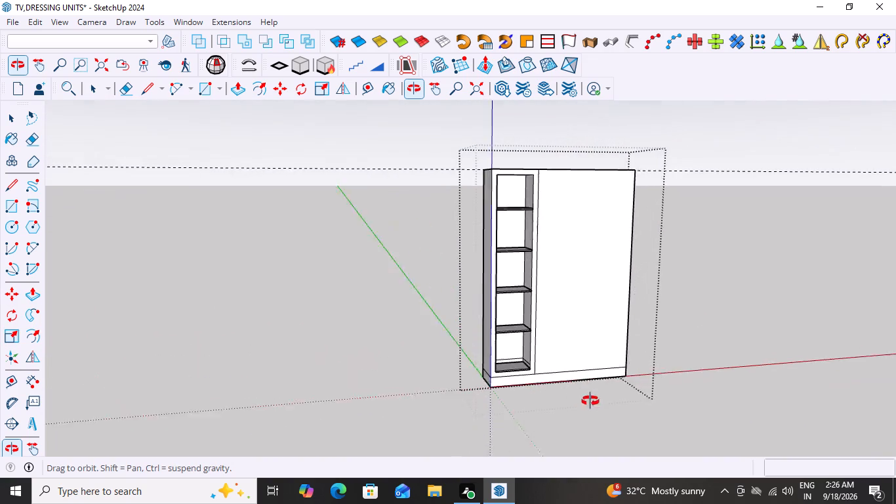
middle_click_drag(590, 401, 510, 383)
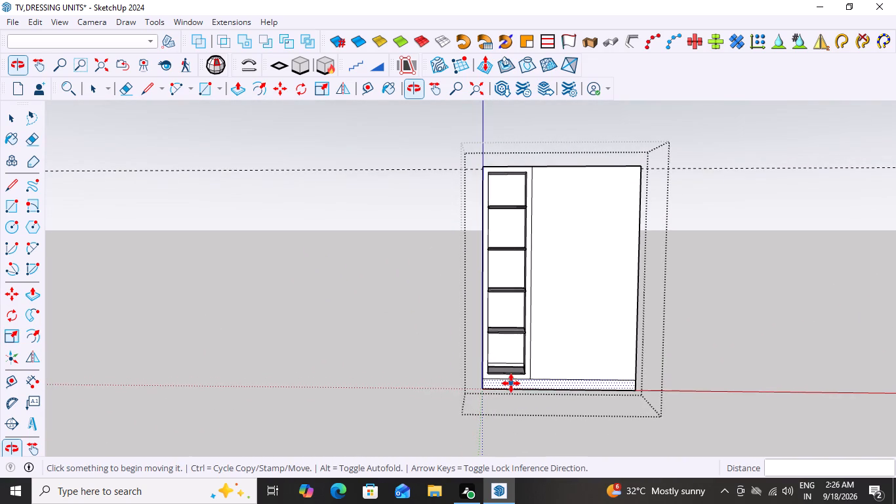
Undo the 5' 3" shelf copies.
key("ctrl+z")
Copy the niche's bottom shelf 5' straight up from its lower front corner and divide the distance with 4/.
scroll(511, 383, "up", 3)
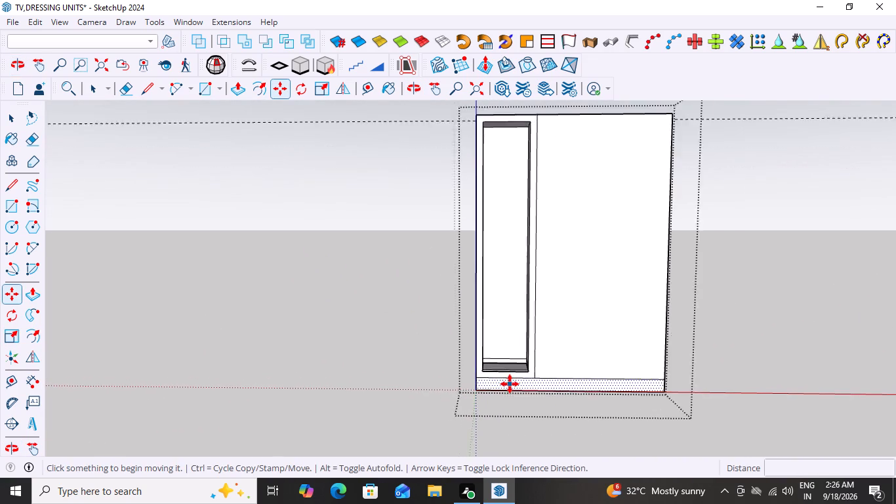
scroll(510, 384, "up", 14)
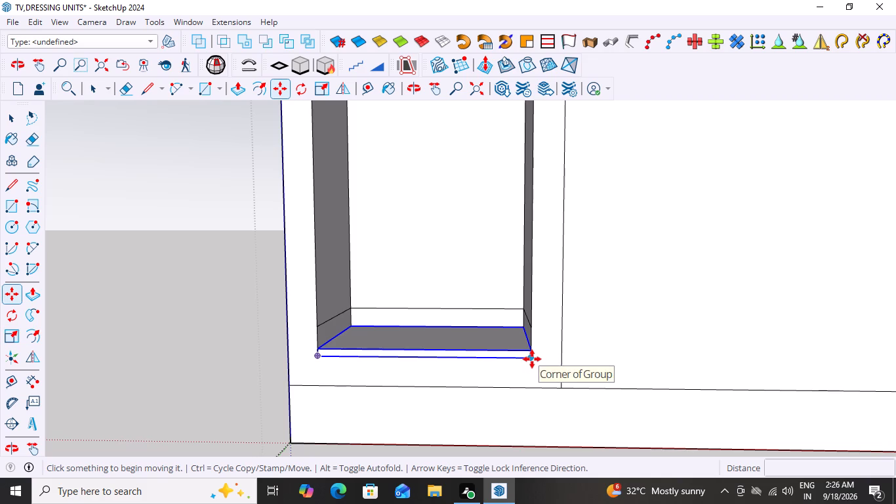
left_click(532, 359)
scroll(515, 230, "down", 7)
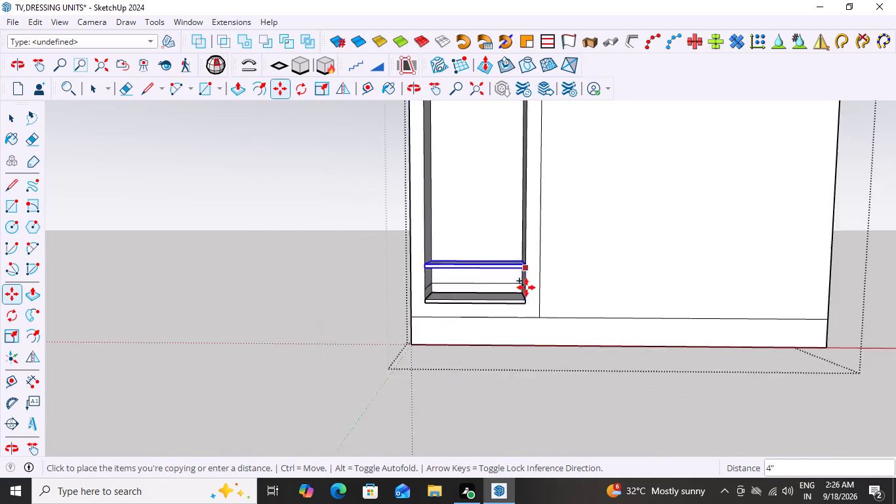
scroll(526, 287, "down", 9)
scroll(506, 214, "up", 4)
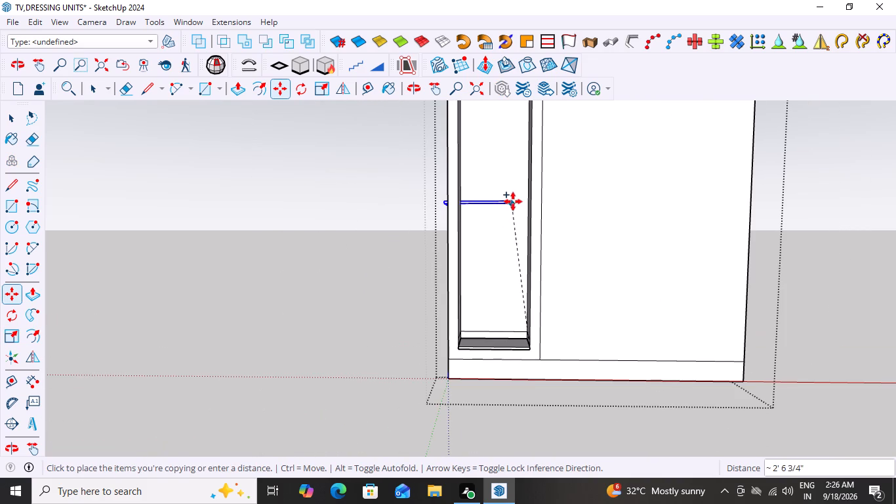
scroll(514, 201, "down", 13)
scroll(517, 140, "up", 4)
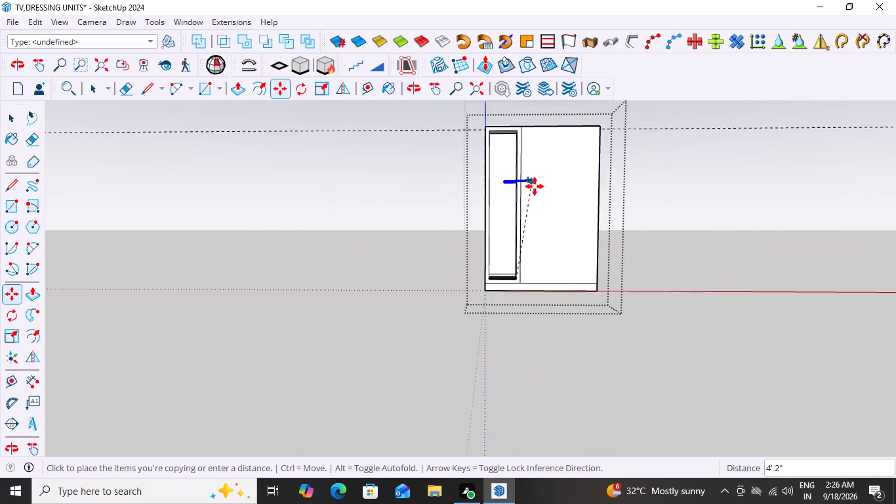
scroll(535, 186, "up", 3)
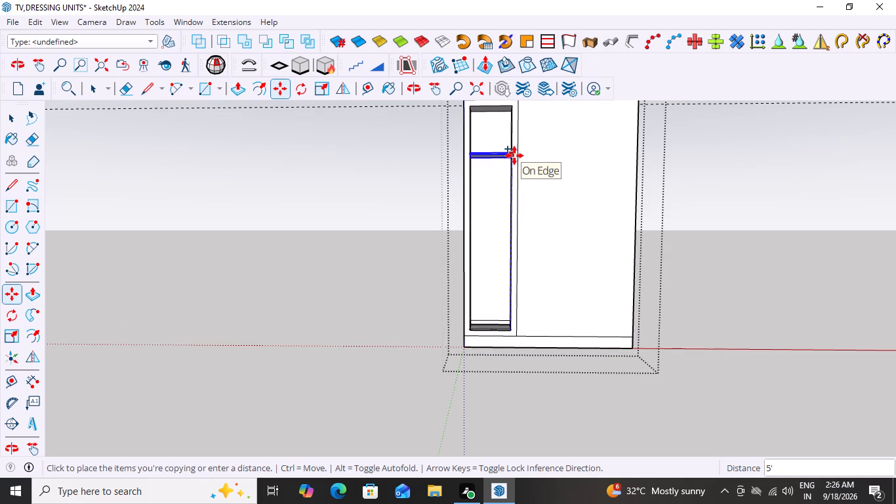
left_click(514, 156)
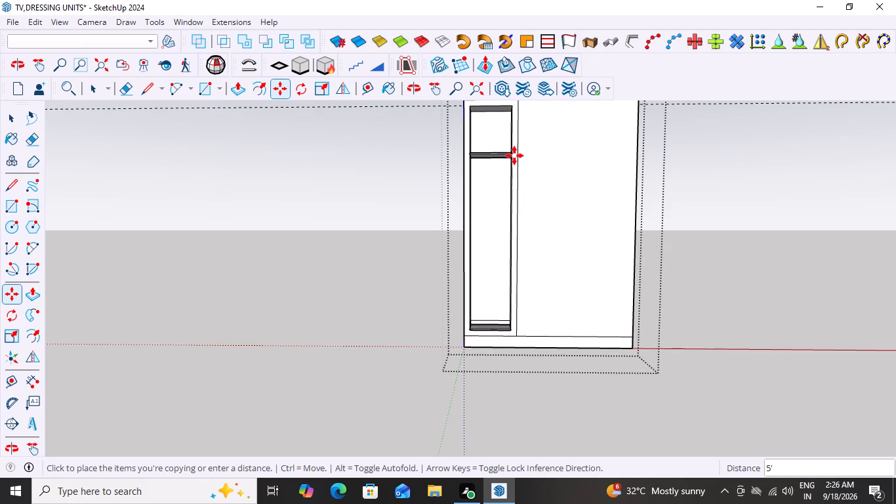
key("4")
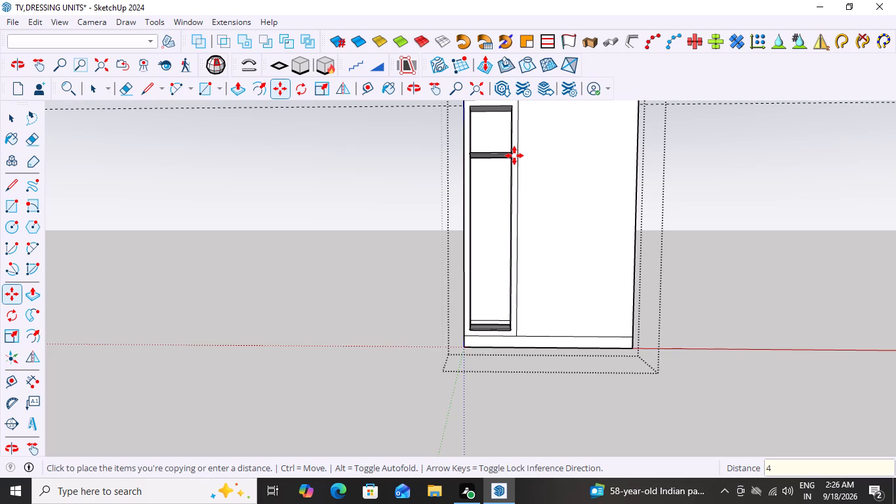
key("slash")
key("Return")
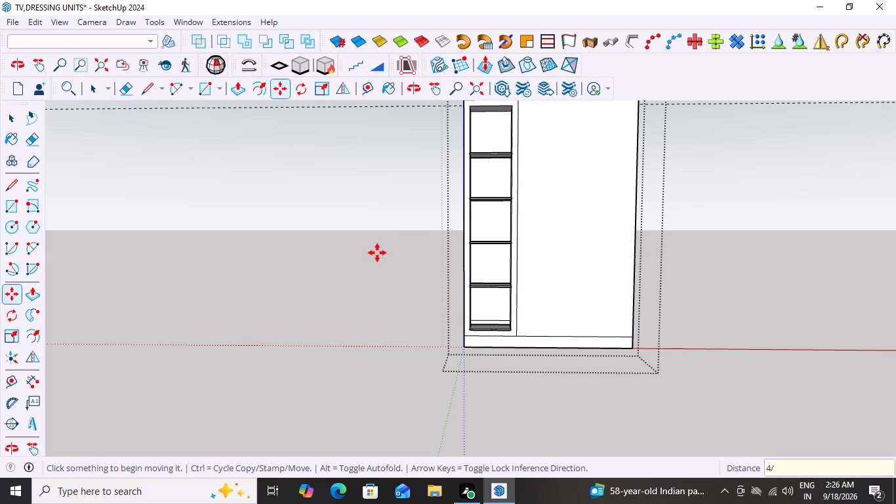
key("space")
left_click(362, 253)
Open the cabinet group and delete the bottom shelf lying on the niche floor.
middle_click_drag(396, 283, 443, 360)
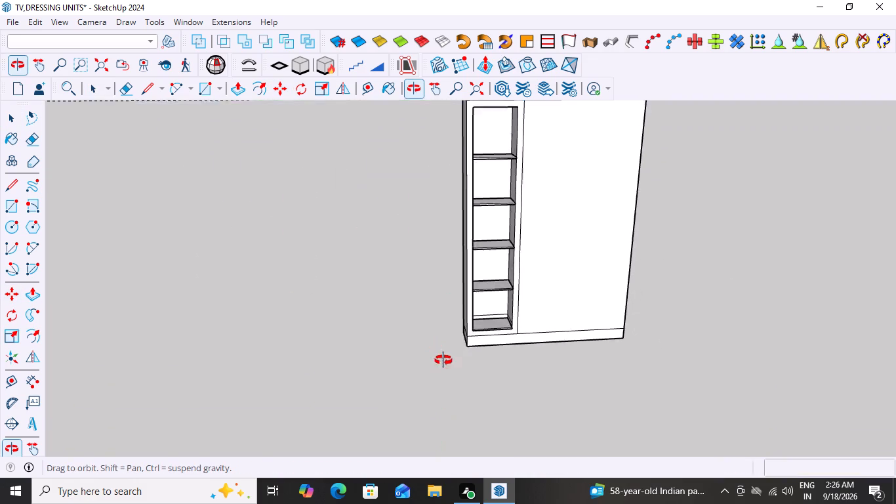
middle_click_drag(443, 360, 473, 352)
scroll(533, 320, "up", 7)
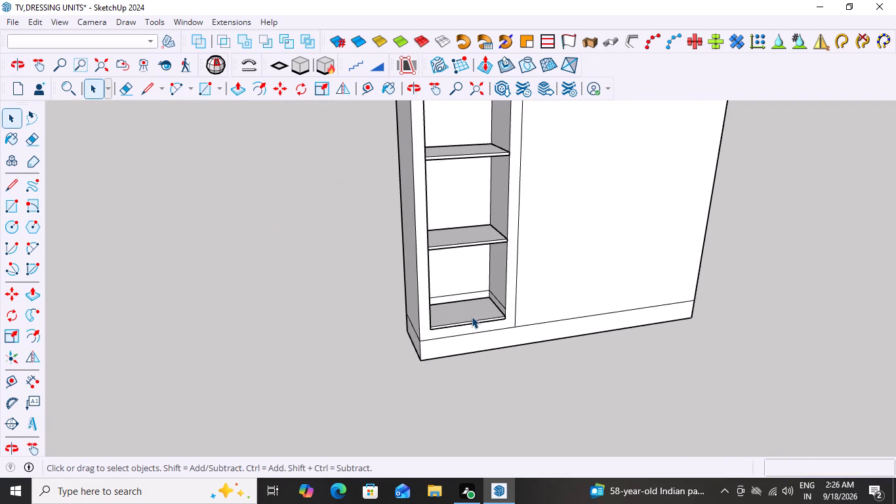
scroll(472, 316, "up", 1)
left_click(472, 316)
left_click(559, 381)
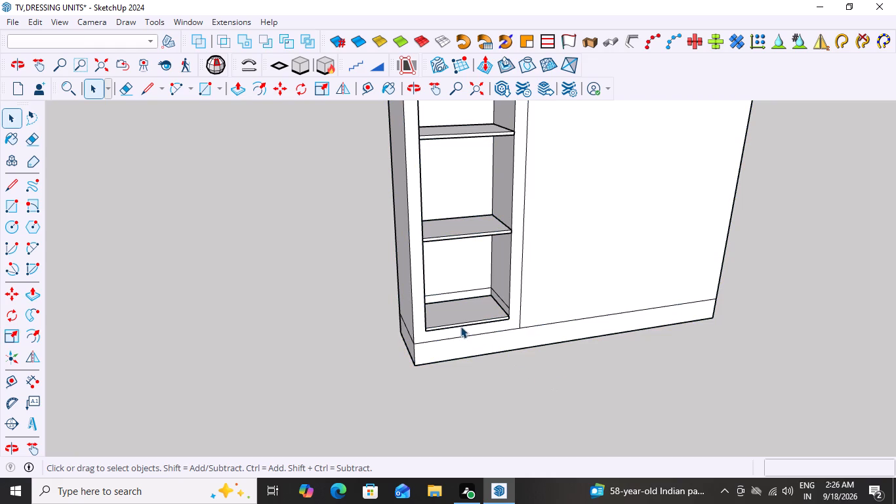
left_click(460, 322)
double_click(460, 322)
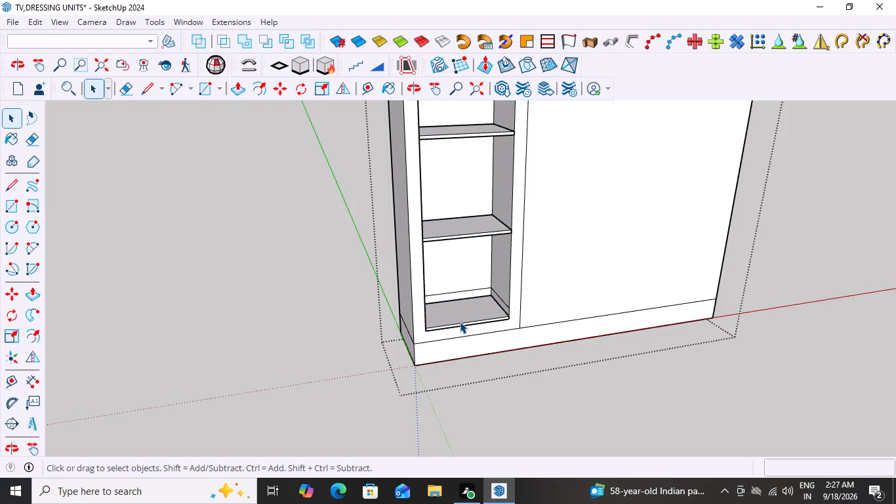
triple_click(462, 316)
left_click(462, 316)
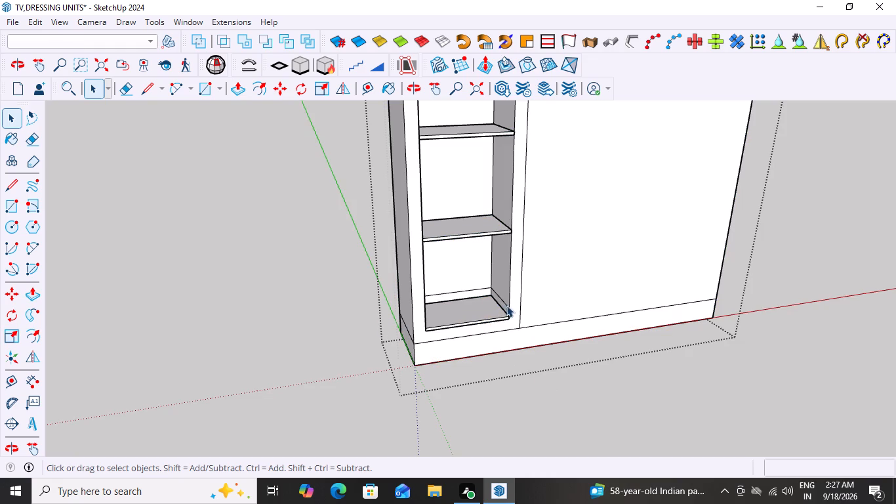
scroll(483, 324, "up", 8)
left_click(503, 310)
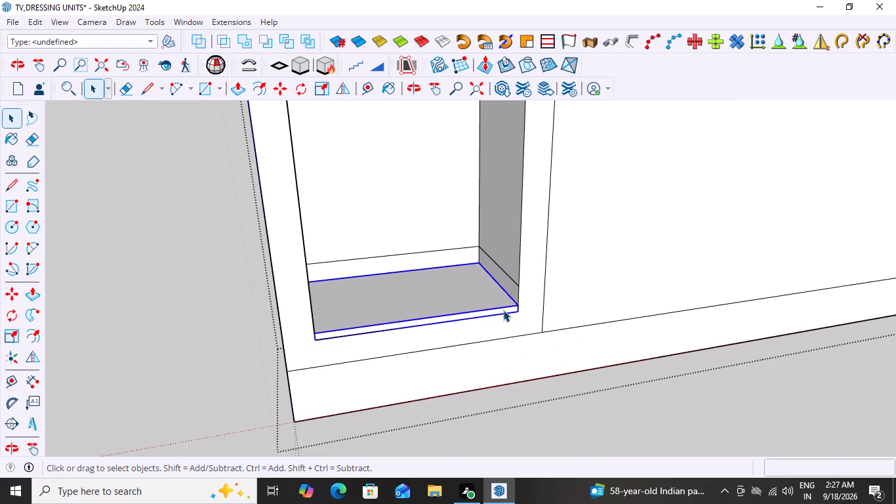
key("Delete")
Delete the three leftover edge lines just above the niche floor, on both side walls and the back.
scroll(483, 369, "down", 9)
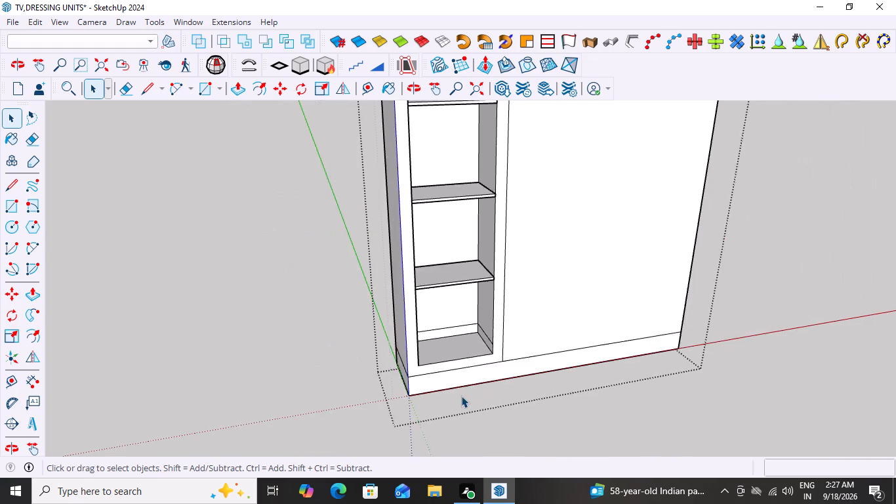
scroll(461, 396, "down", 5)
middle_click_drag(443, 390, 416, 366)
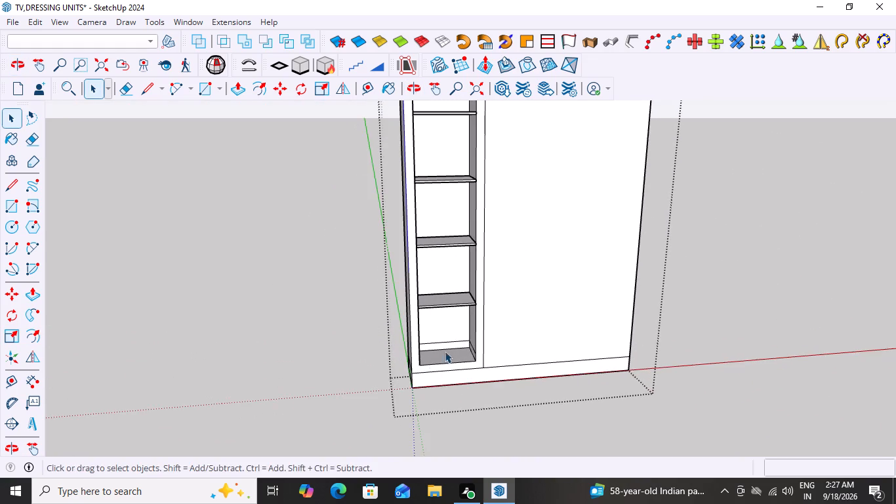
middle_click_drag(394, 375, 285, 358)
scroll(335, 367, "up", 1)
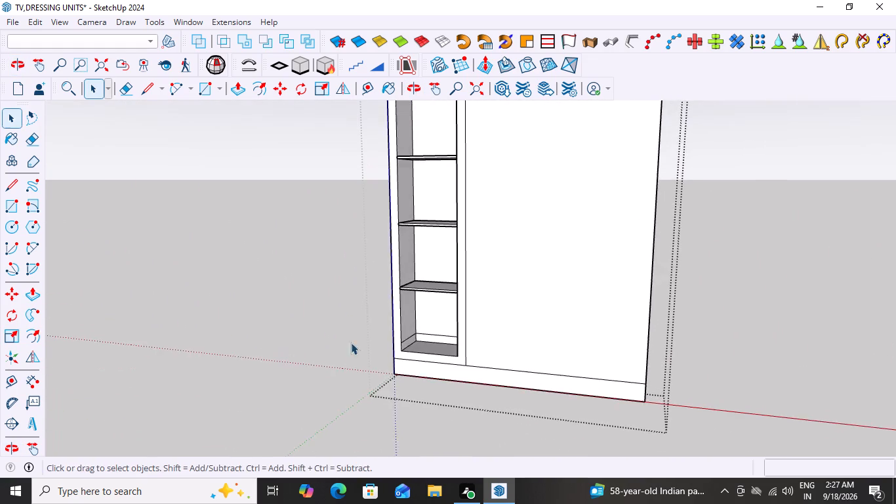
scroll(389, 335, "up", 12)
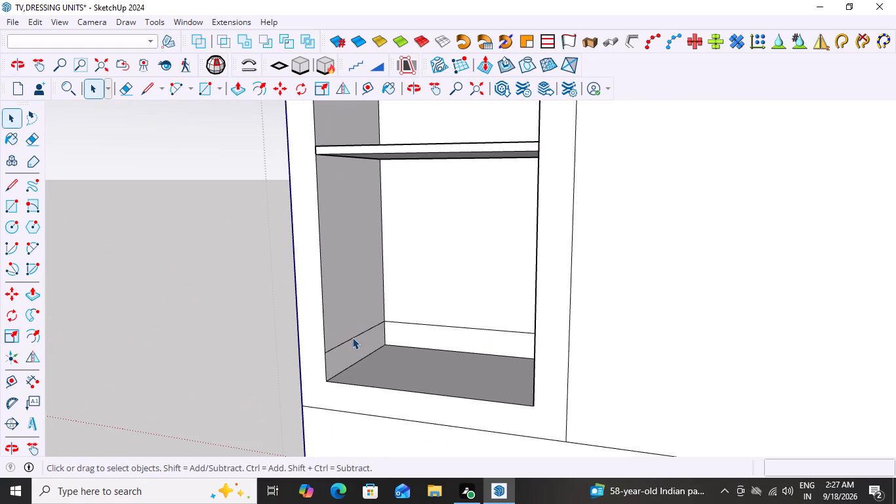
left_click(352, 338)
key("Delete")
left_click(413, 322)
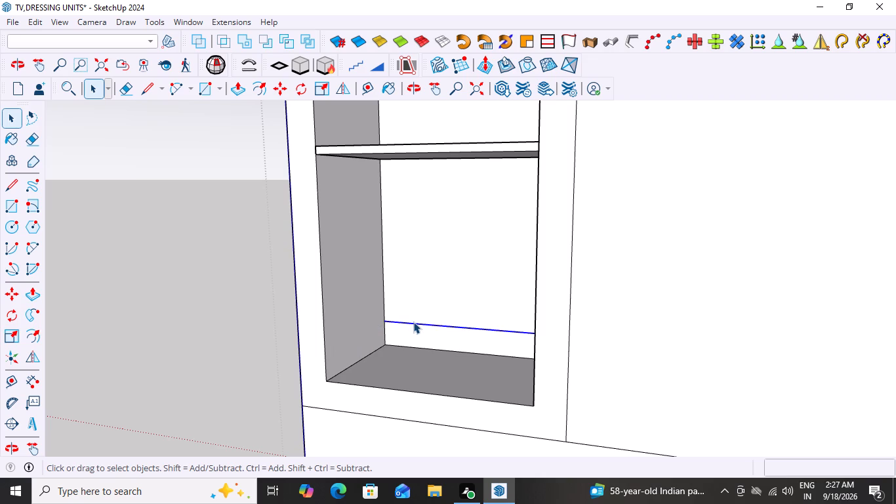
key("Delete")
middle_click_drag(434, 371, 615, 404)
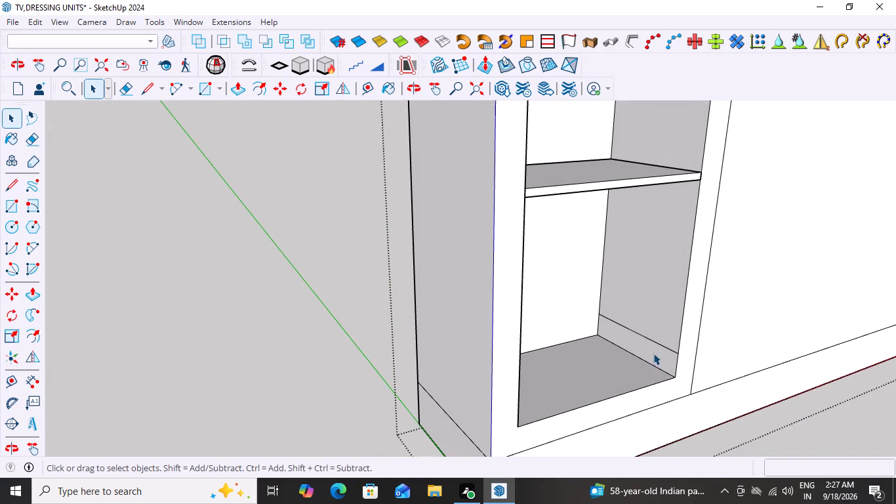
left_click(653, 340)
key("Delete")
Examine the cabinet from the side and front, including the shelf spacing across the niche's full height.
scroll(579, 369, "down", 3)
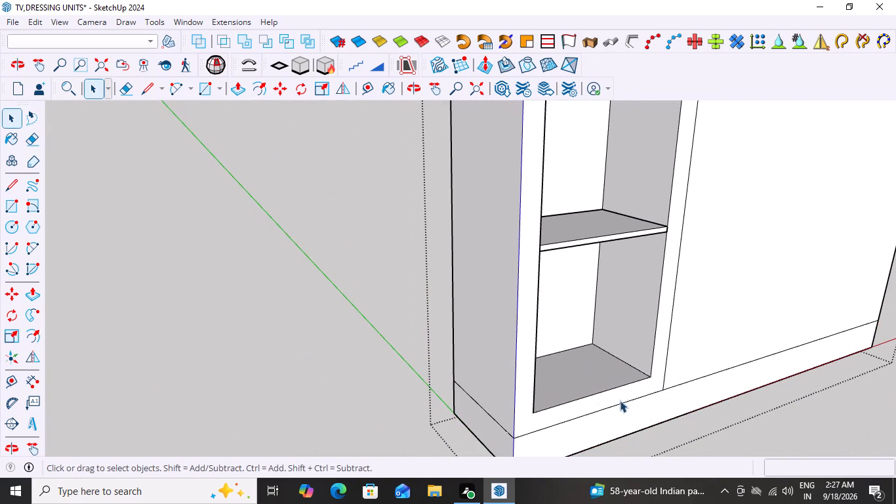
scroll(586, 395, "down", 15)
middle_click_drag(516, 323, 804, 363)
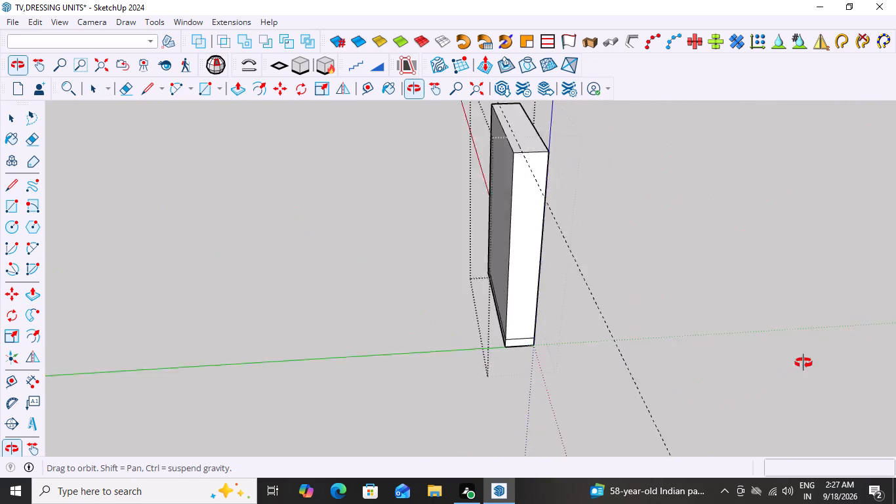
middle_click_drag(804, 363, 348, 335)
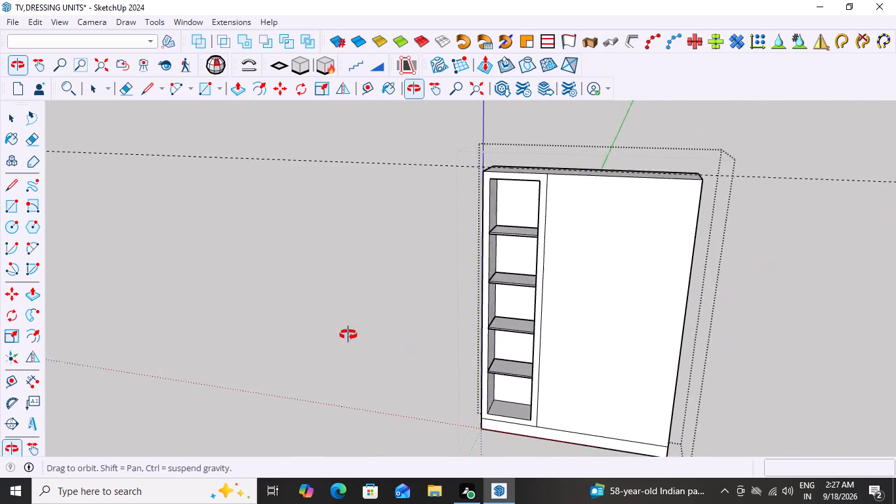
middle_click_drag(348, 335, 709, 390)
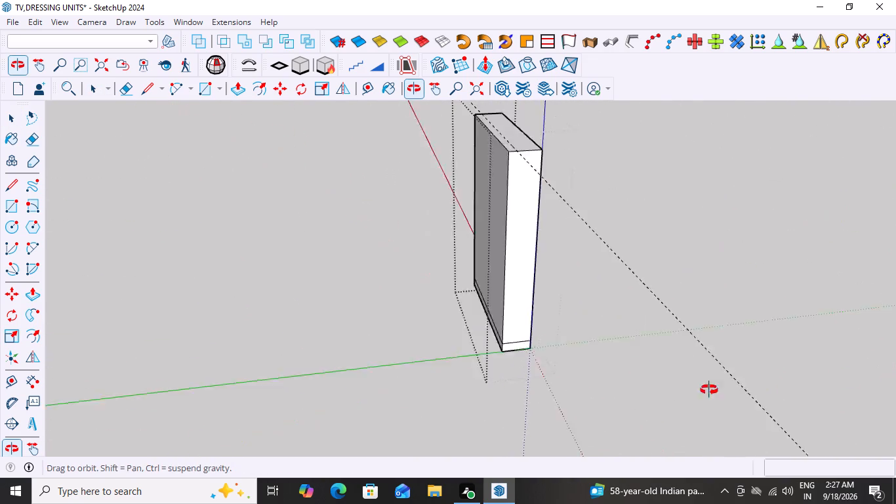
middle_click_drag(709, 390, 363, 350)
scroll(610, 430, "up", 3)
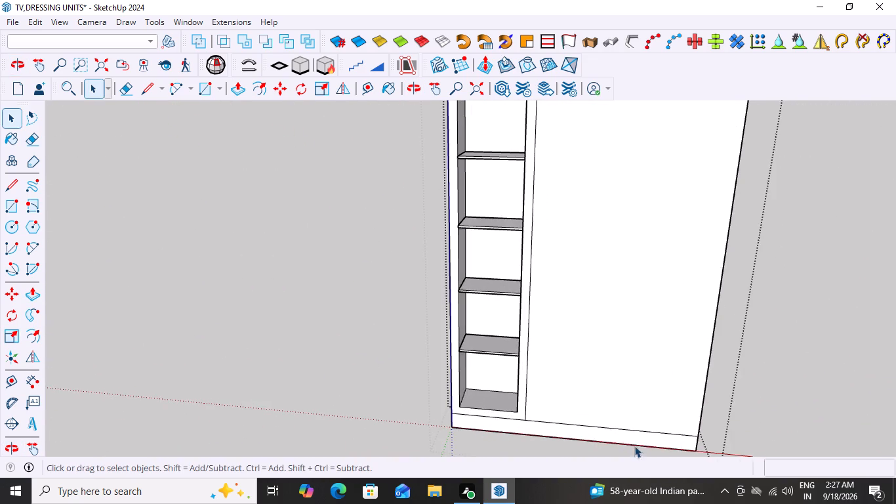
middle_click_drag(649, 448, 687, 438)
scroll(624, 403, "down", 8)
middle_click_drag(619, 352, 601, 312)
scroll(621, 386, "up", 7)
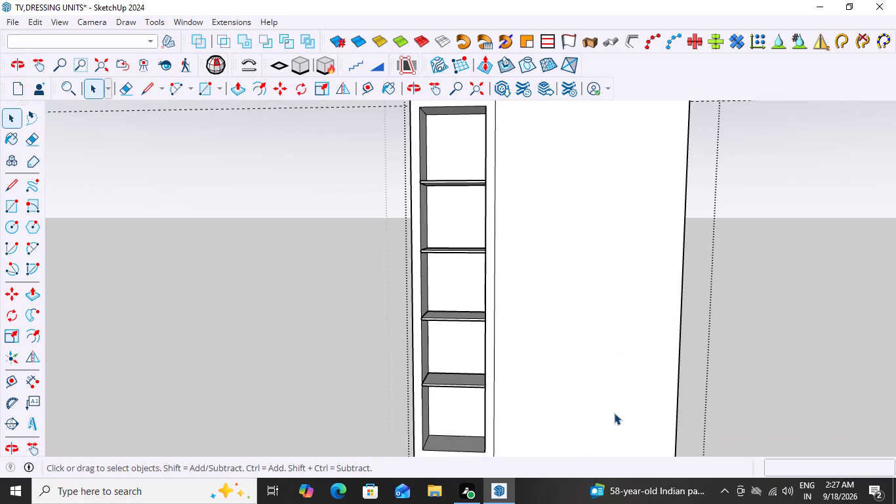
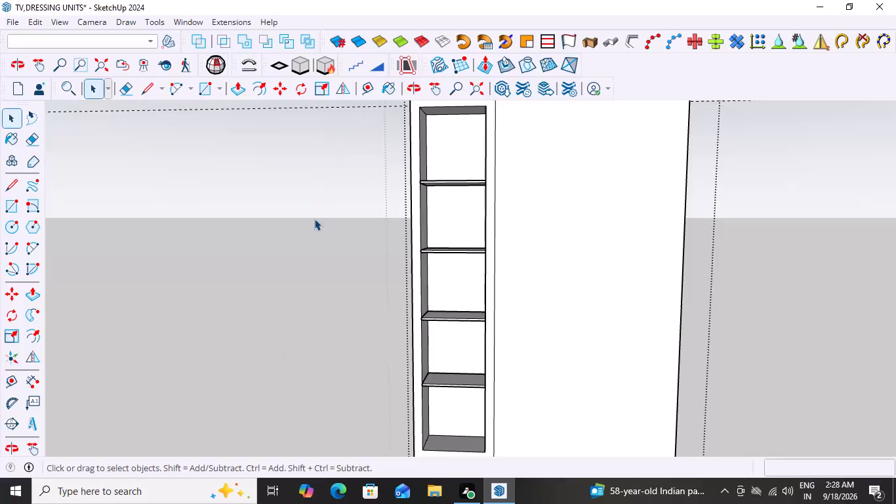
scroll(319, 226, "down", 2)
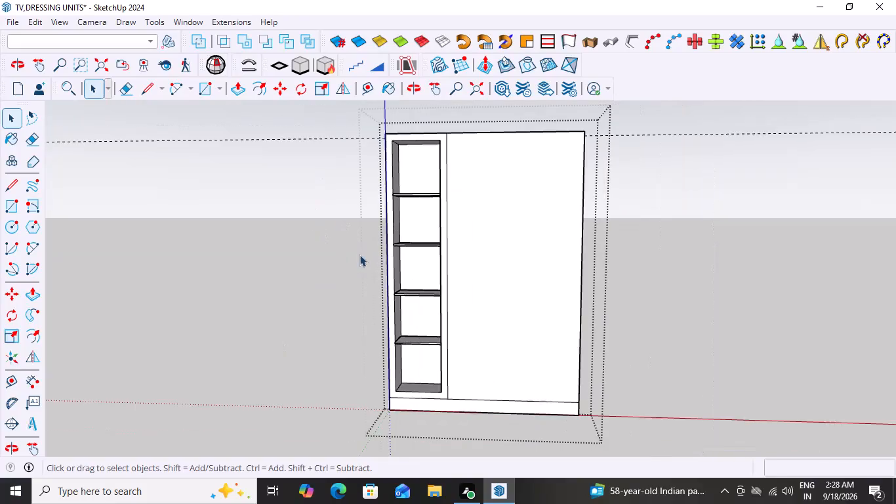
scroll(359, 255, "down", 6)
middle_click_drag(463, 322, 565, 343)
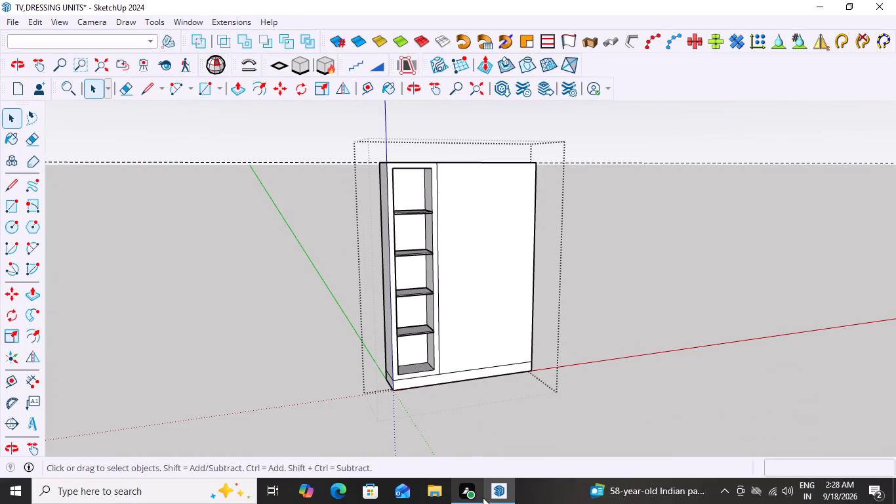
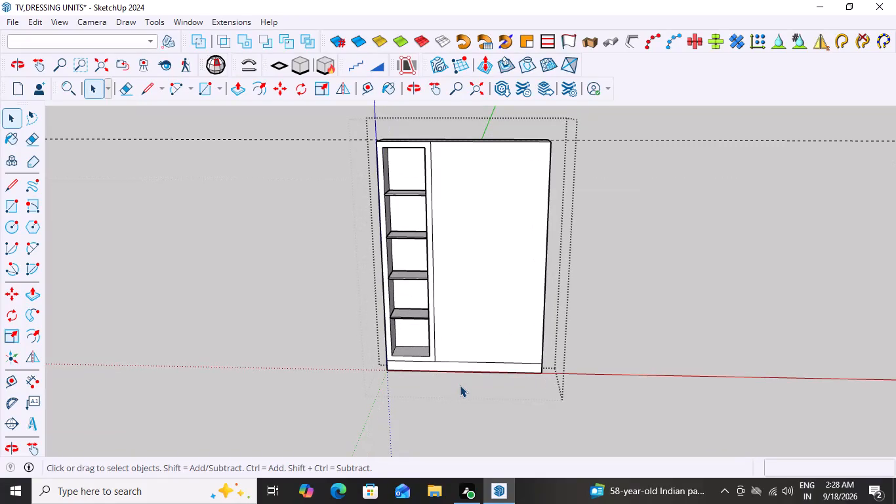
Examine the dressing unit's open shelf column, wide front panel and plinth from the front and both sides.
scroll(507, 352, "up", 2)
scroll(545, 344, "down", 10)
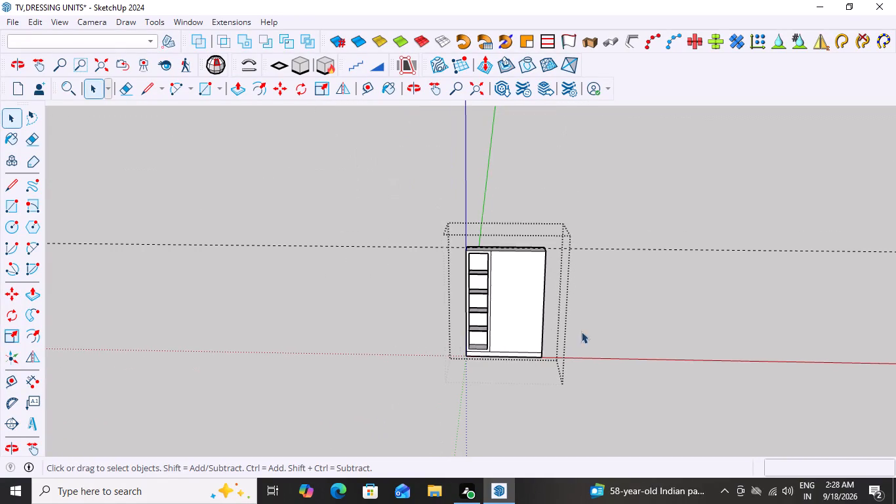
middle_click_drag(651, 254, 650, 205)
scroll(582, 342, "up", 3)
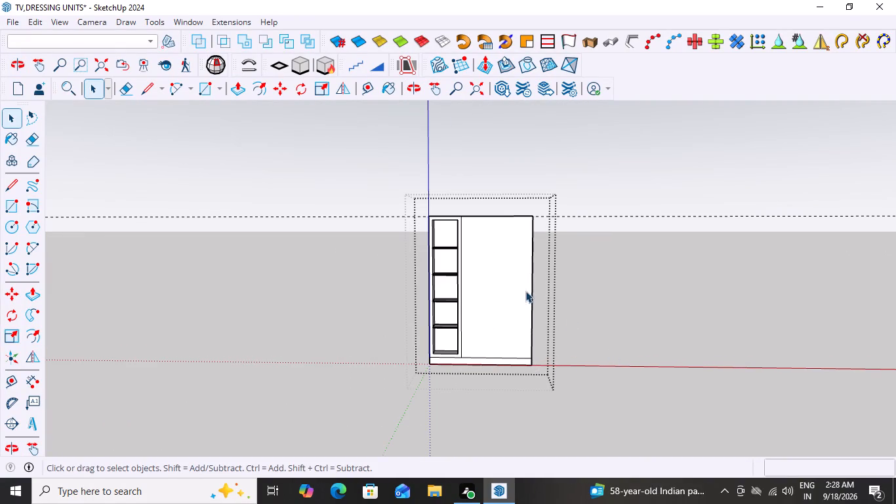
scroll(456, 293, "up", 3)
middle_click_drag(461, 302, 708, 374)
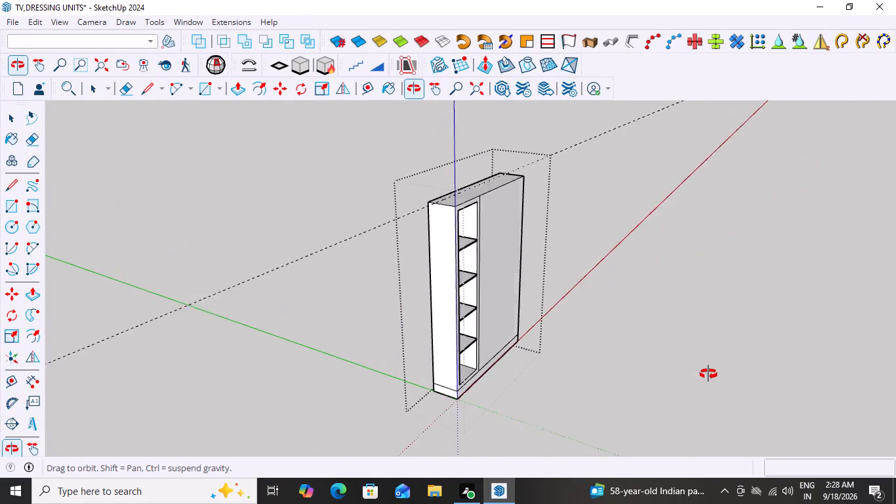
middle_click_drag(708, 374, 495, 371)
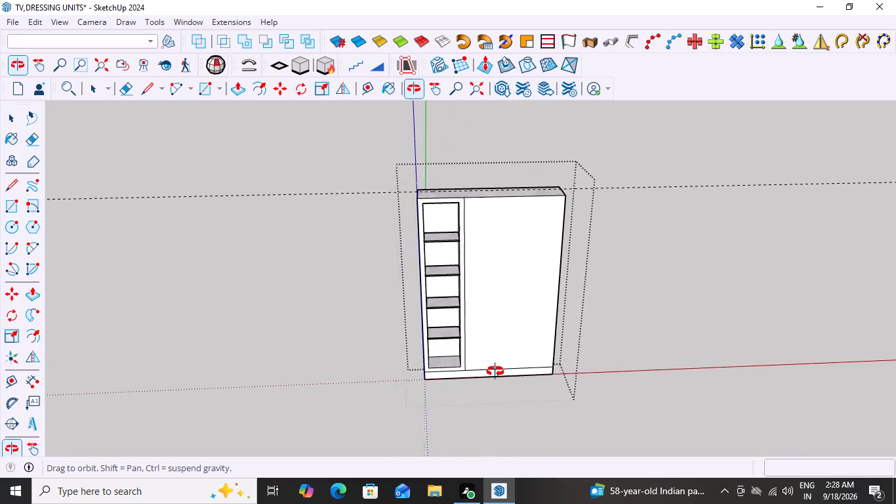
middle_click_drag(495, 371, 468, 367)
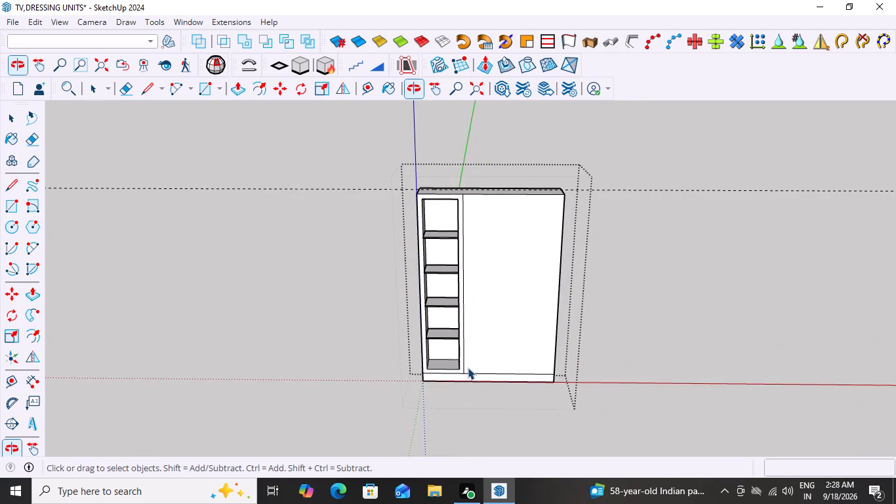
scroll(445, 211, "up", 7)
scroll(434, 272, "down", 1)
scroll(434, 272, "up", 3)
scroll(434, 272, "down", 12)
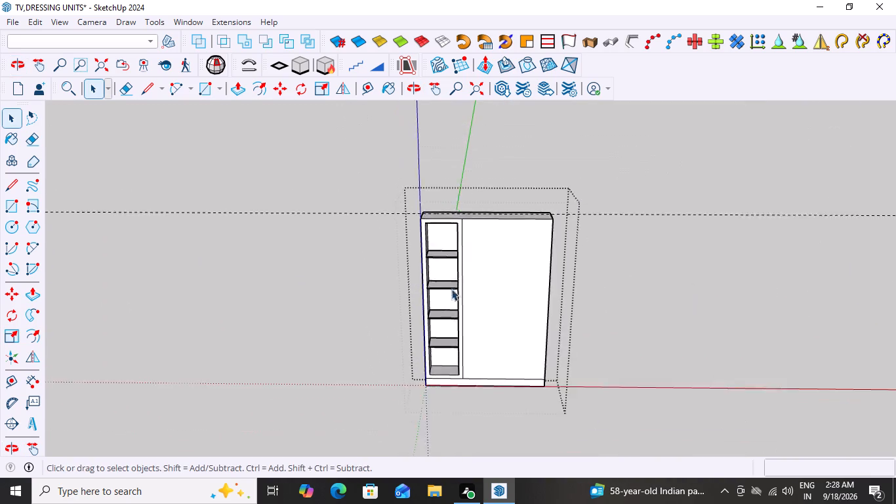
scroll(451, 289, "down", 3)
middle_click_drag(564, 308, 586, 274)
scroll(436, 314, "up", 6)
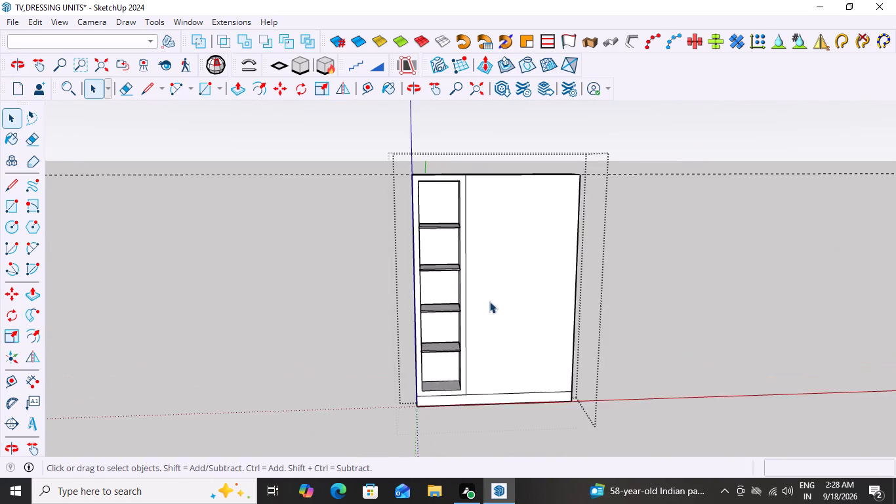
scroll(489, 301, "up", 3)
scroll(594, 194, "up", 1)
middle_click_drag(550, 220, 284, 243)
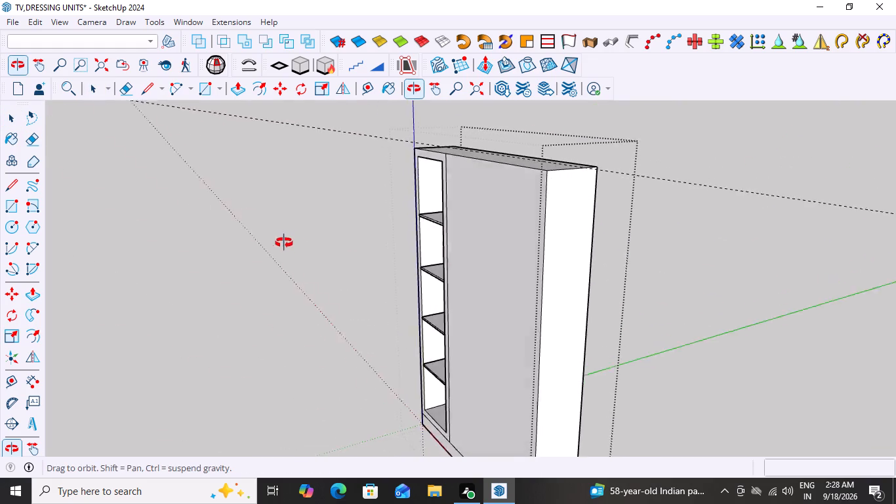
middle_click_drag(284, 243, 749, 245)
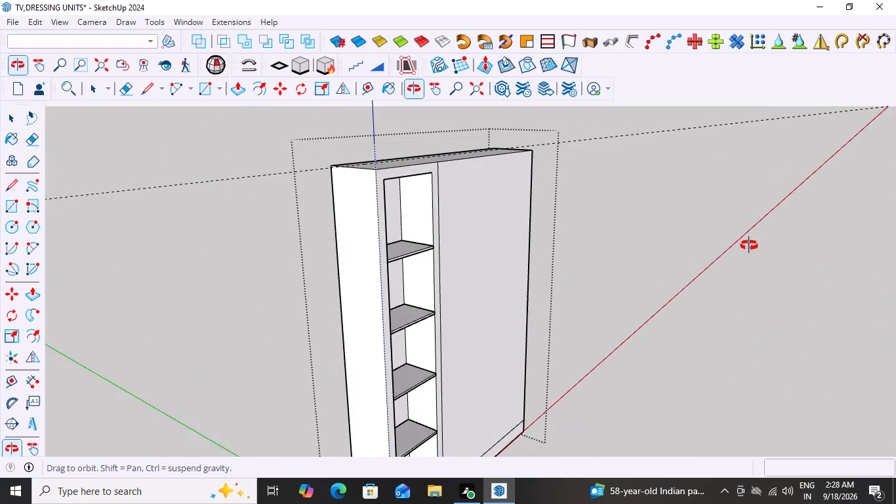
middle_click_drag(749, 245, 551, 237)
scroll(551, 237, "down", 6)
scroll(556, 356, "up", 1)
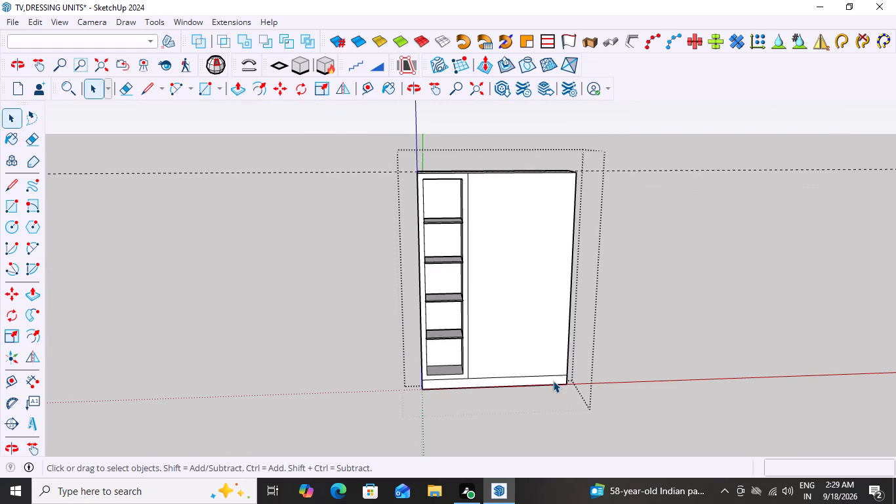
middle_click_drag(535, 288, 520, 278)
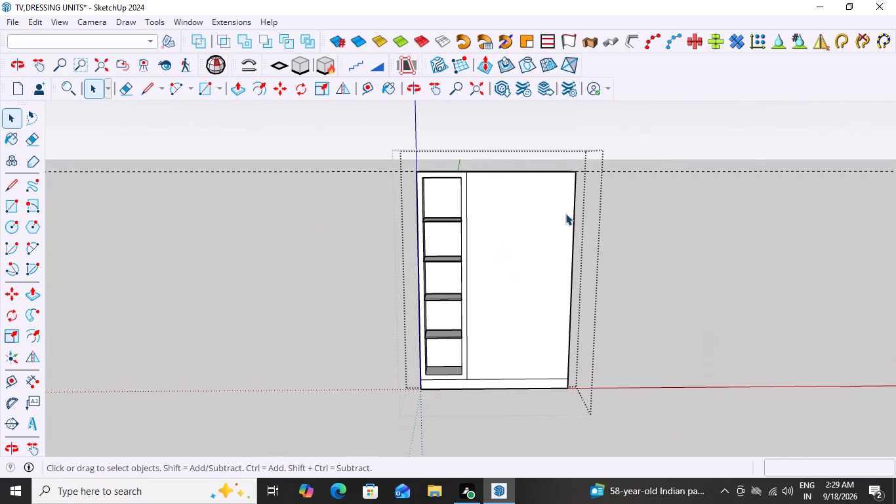
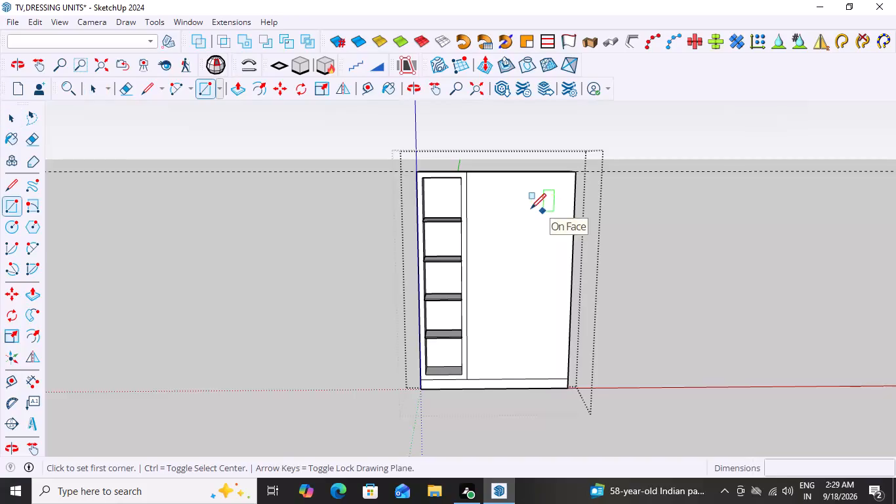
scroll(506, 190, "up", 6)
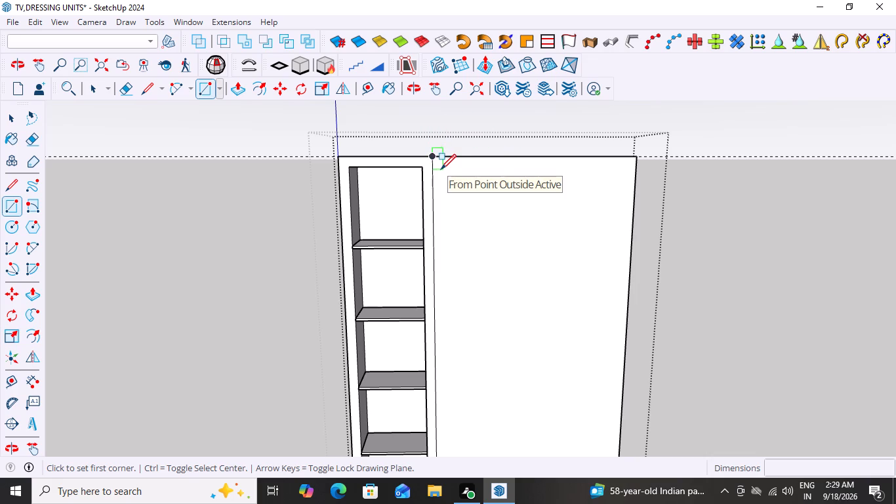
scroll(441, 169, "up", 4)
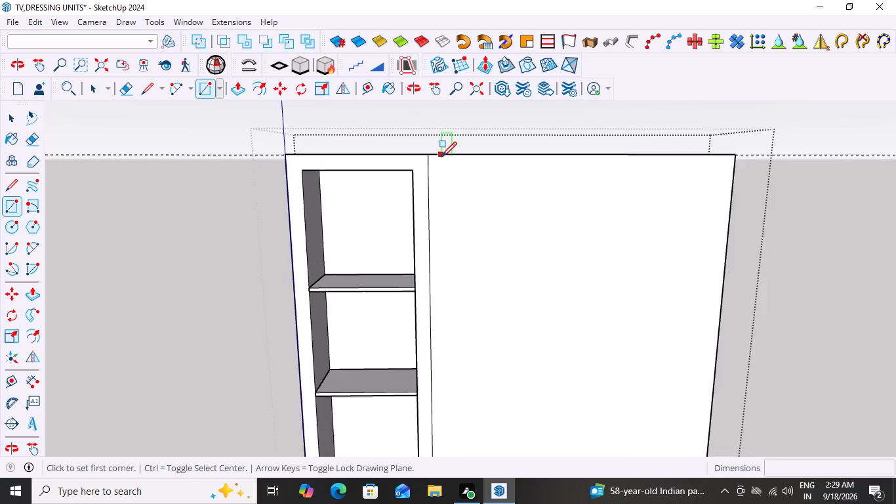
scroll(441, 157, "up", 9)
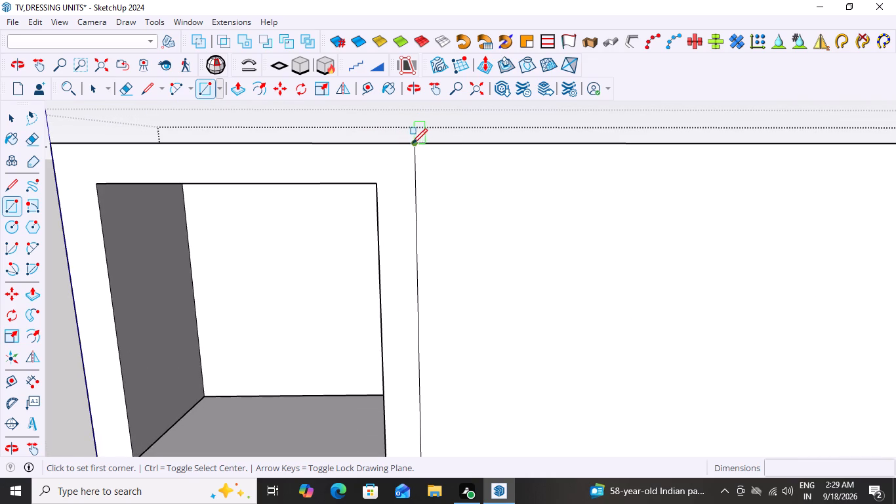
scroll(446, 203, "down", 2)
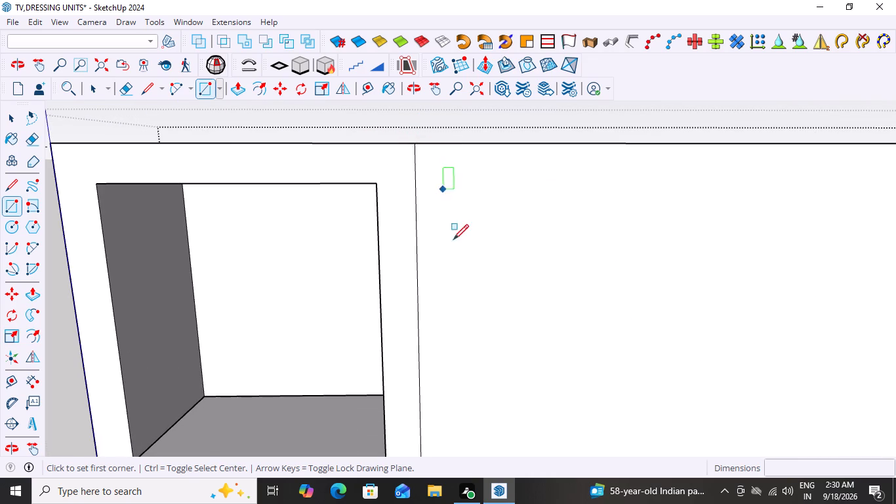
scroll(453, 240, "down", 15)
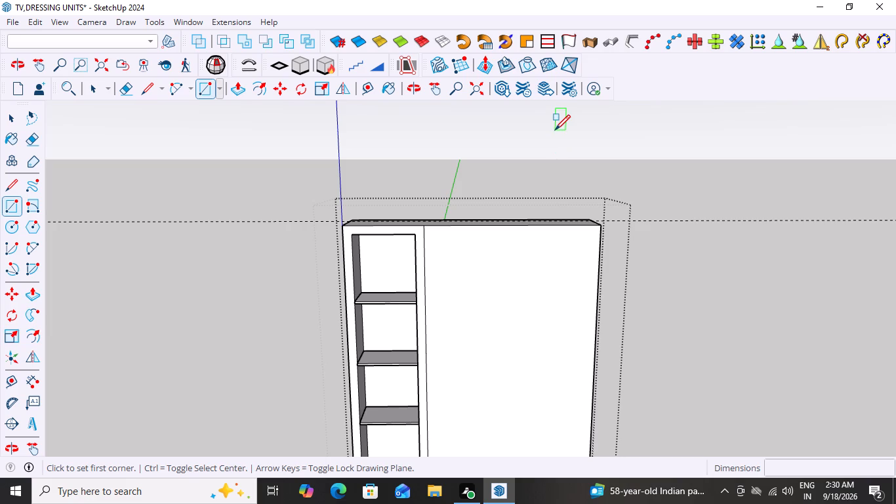
Place a horizontal guide line across the wide front panel, 24" below the unit's top front edge.
key("space")
type("t")
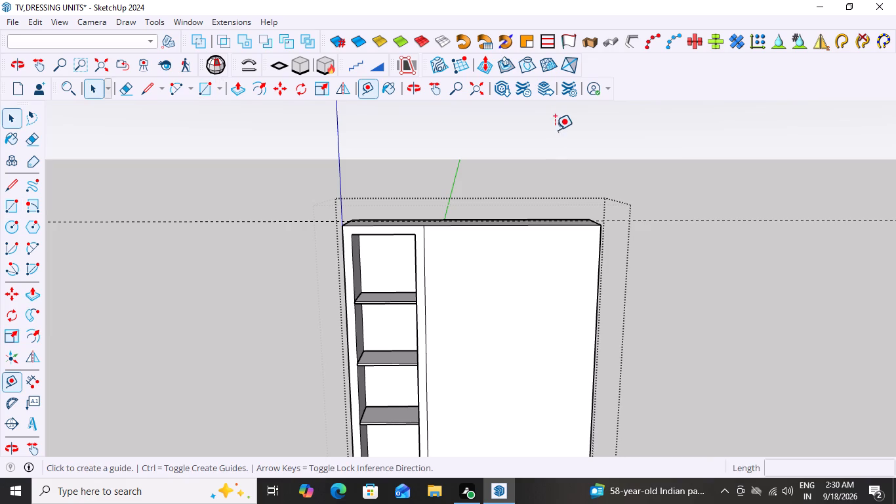
middle_click_drag(660, 245, 673, 201)
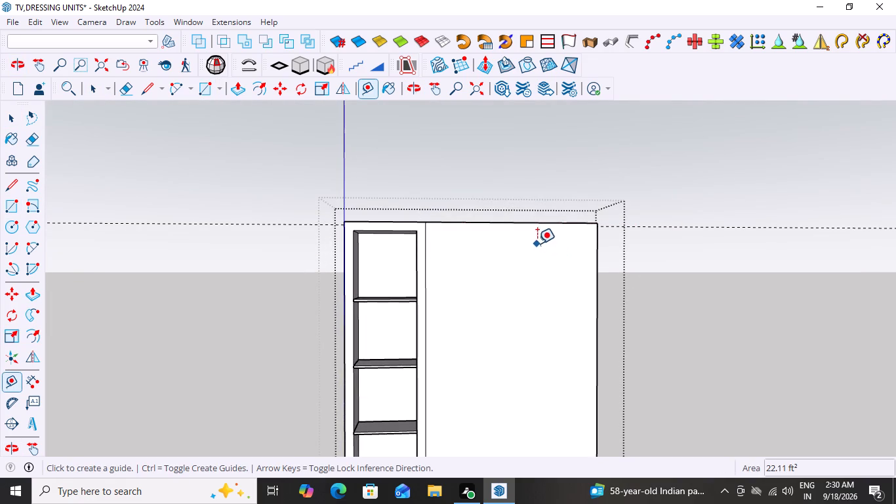
scroll(537, 253, "down", 3)
scroll(530, 235, "up", 3)
middle_click_drag(598, 253, 598, 318)
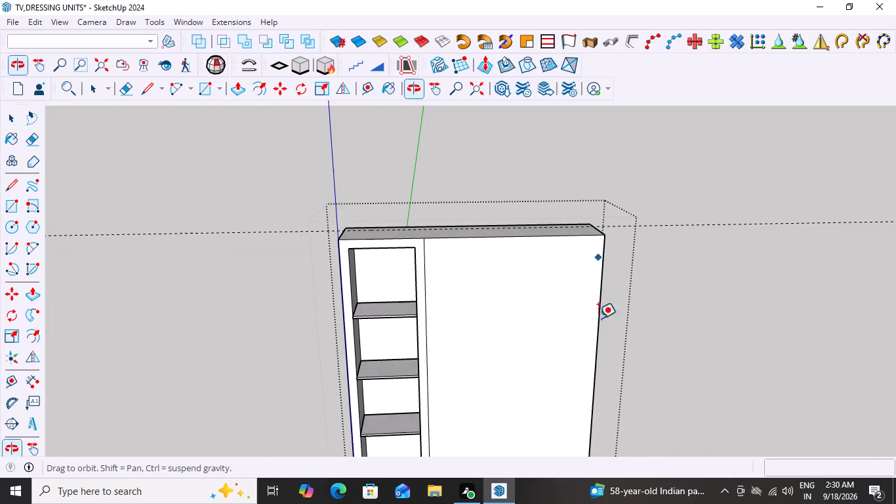
scroll(534, 247, "up", 3)
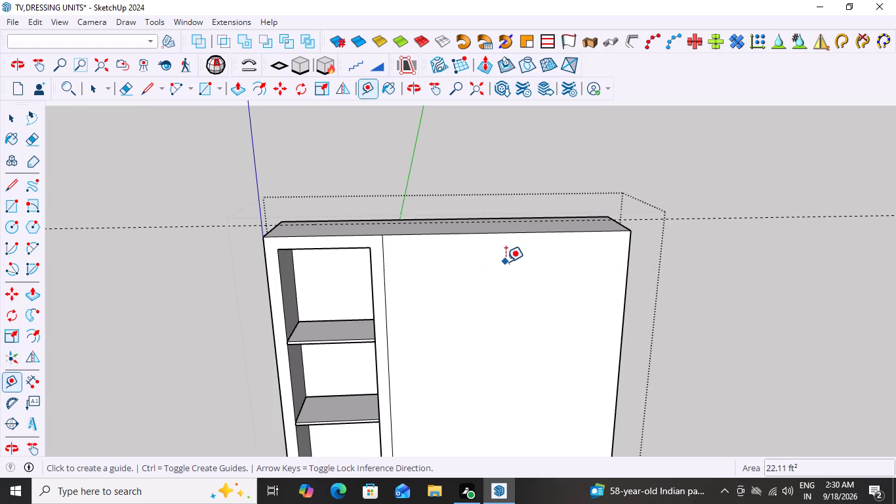
scroll(506, 262, "up", 1)
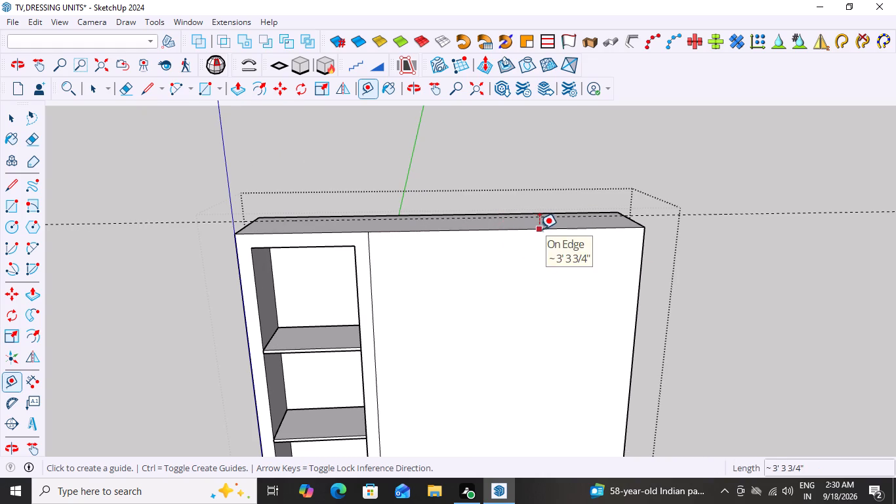
left_click(539, 229)
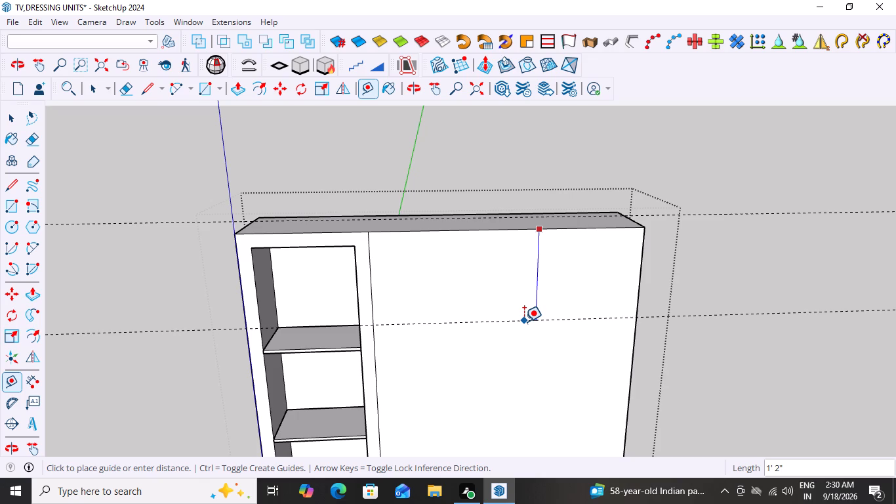
key("2")
key("2")
key("BackSpace")
key("4")
key("shift+quotedbl")
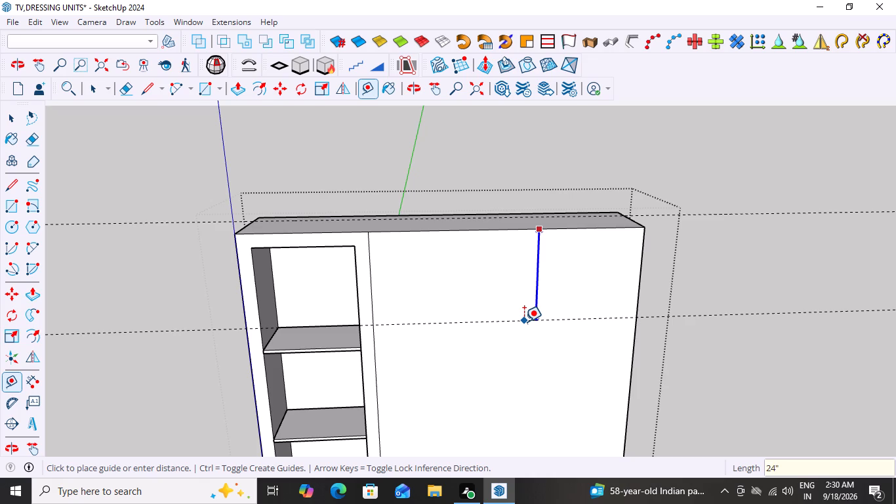
key("Return")
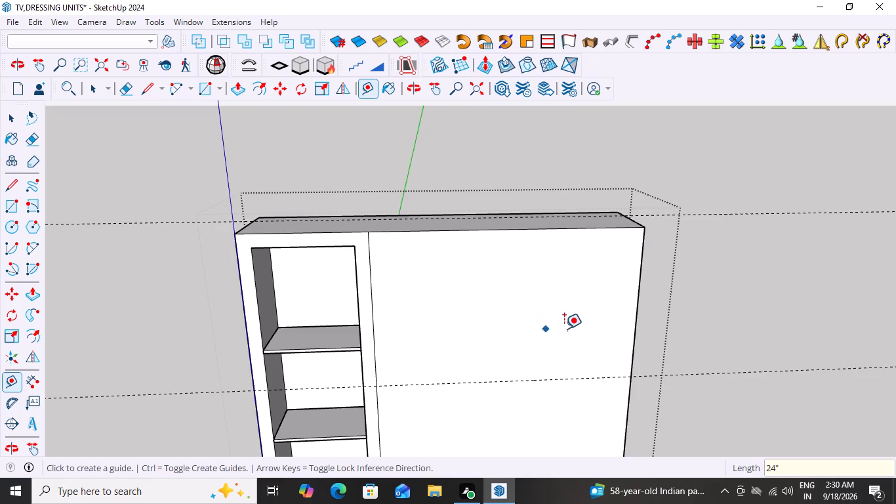
Examine the dressing unit and the guide across its front panel from the front, the side and above.
scroll(657, 291, "down", 5)
middle_click_drag(731, 398, 709, 343)
scroll(710, 343, "down", 8)
middle_click_drag(758, 404, 523, 370)
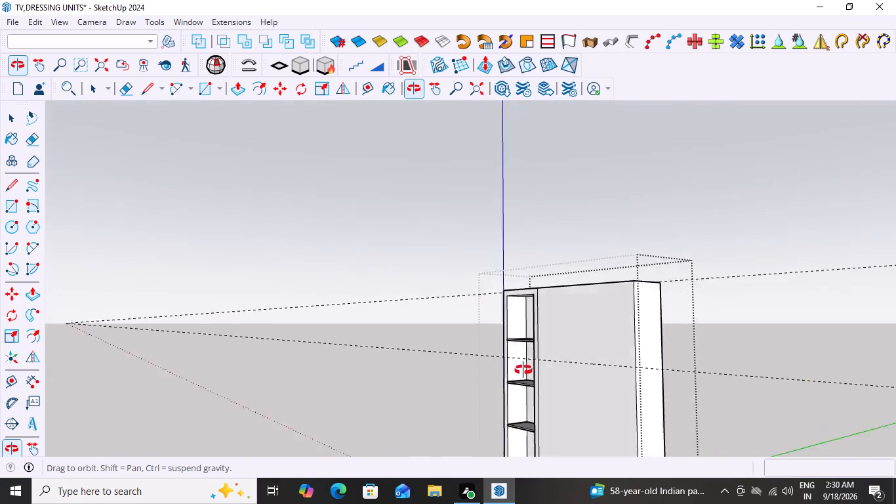
middle_click_drag(523, 370, 736, 408)
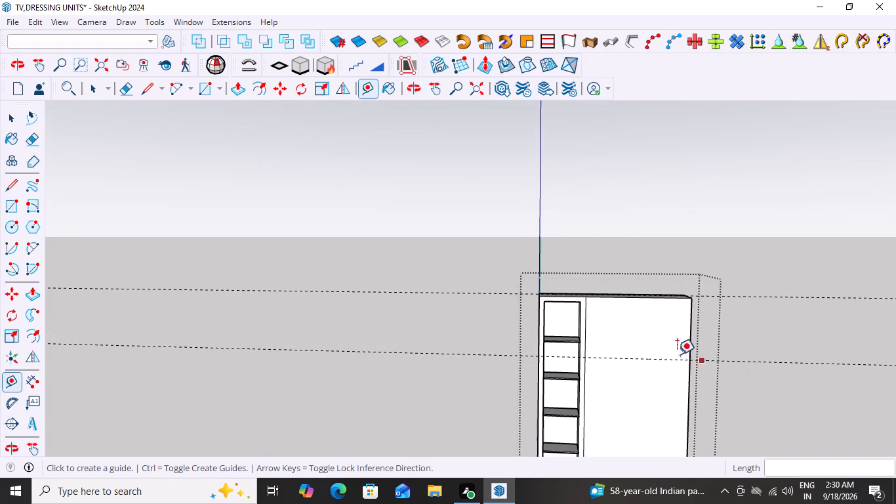
scroll(691, 380, "up", 4)
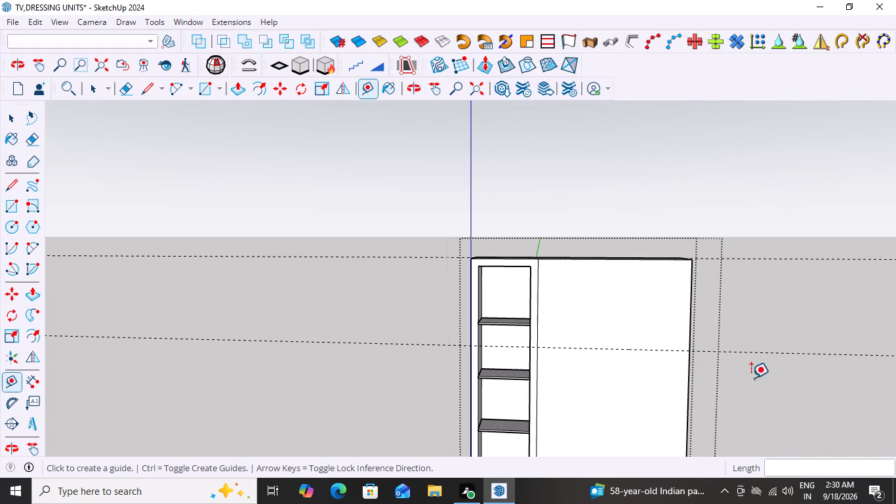
scroll(730, 373, "down", 13)
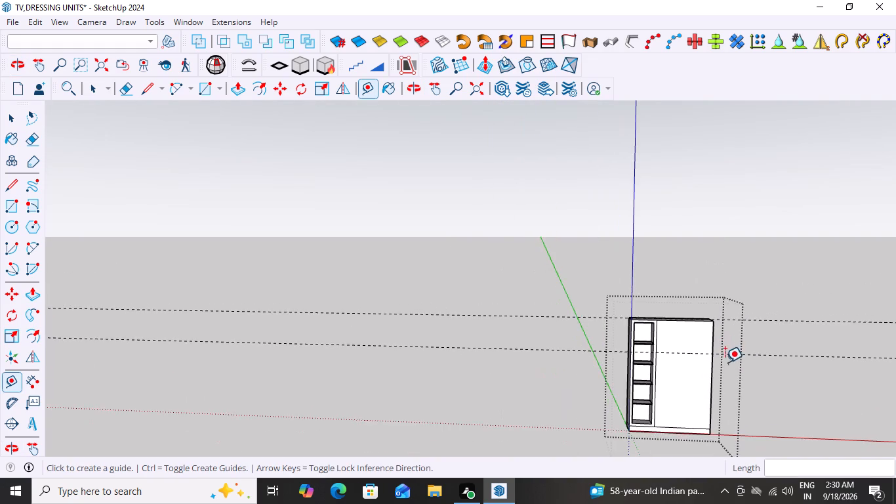
scroll(725, 363, "down", 3)
middle_click_drag(790, 409, 553, 388)
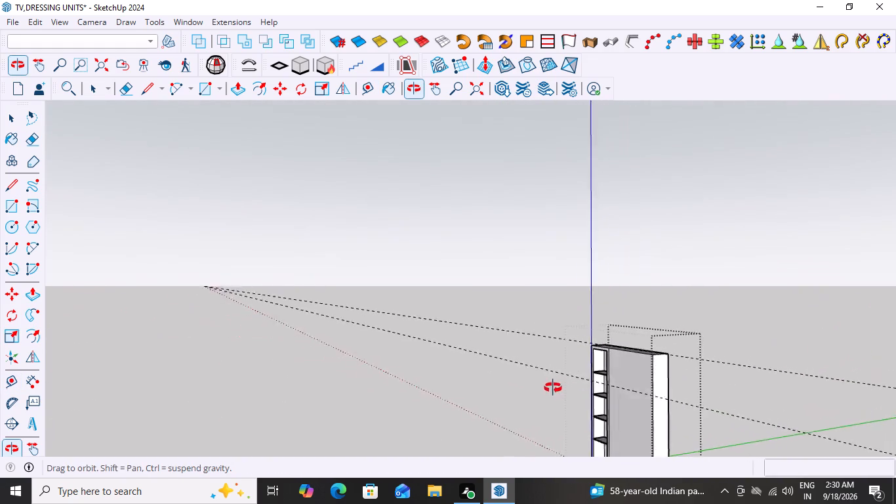
middle_click_drag(553, 388, 637, 401)
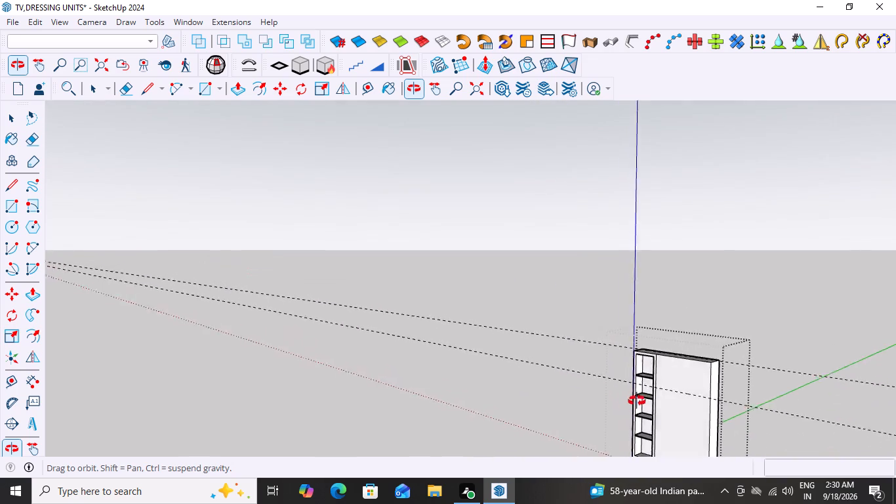
middle_click_drag(637, 401, 761, 438)
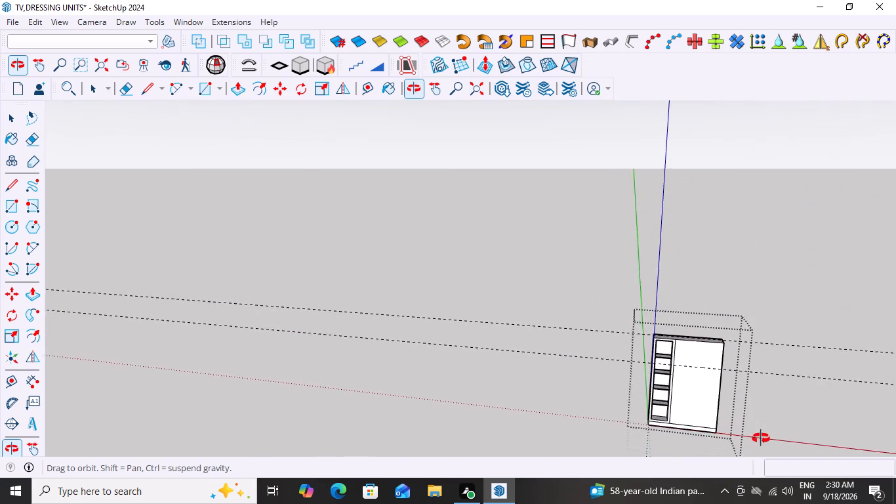
middle_click_drag(761, 438, 764, 440)
scroll(666, 330, "up", 11)
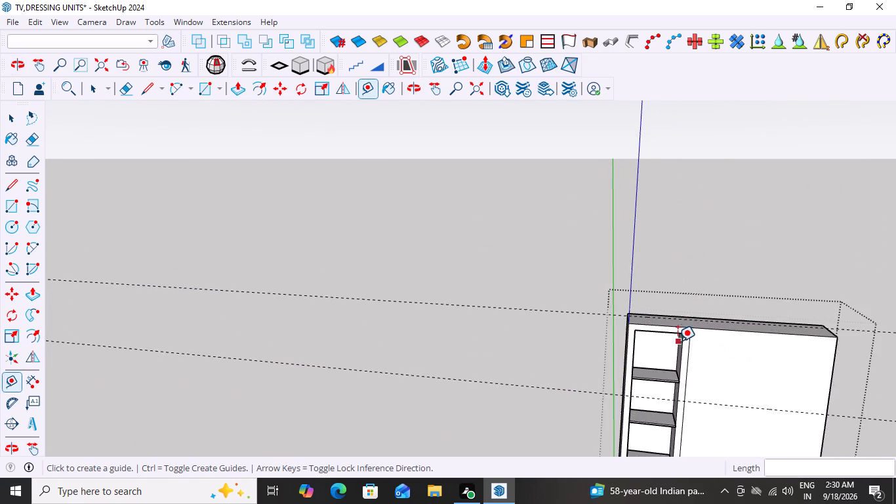
scroll(697, 335, "up", 2)
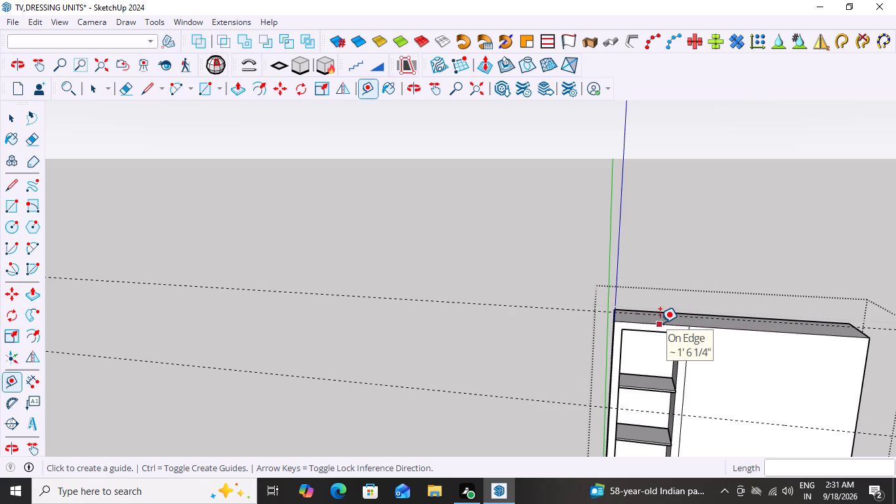
scroll(660, 323, "down", 3)
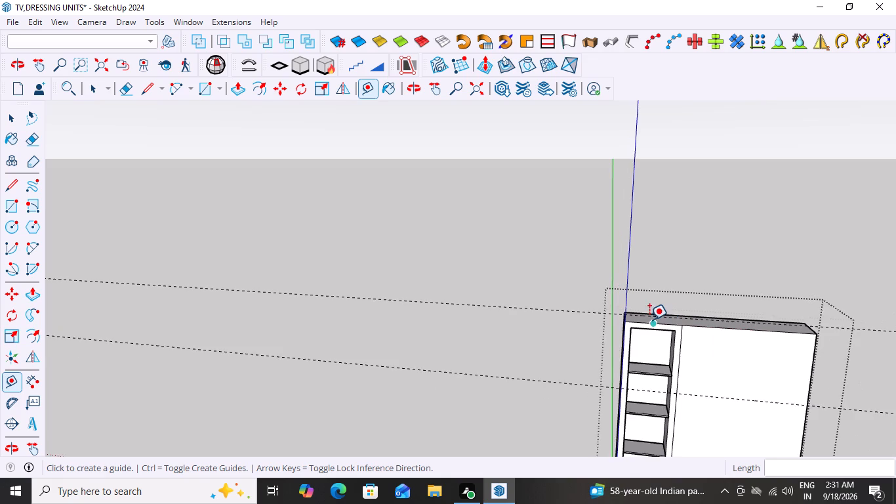
scroll(649, 320, "down", 9)
middle_click_drag(783, 358, 795, 260)
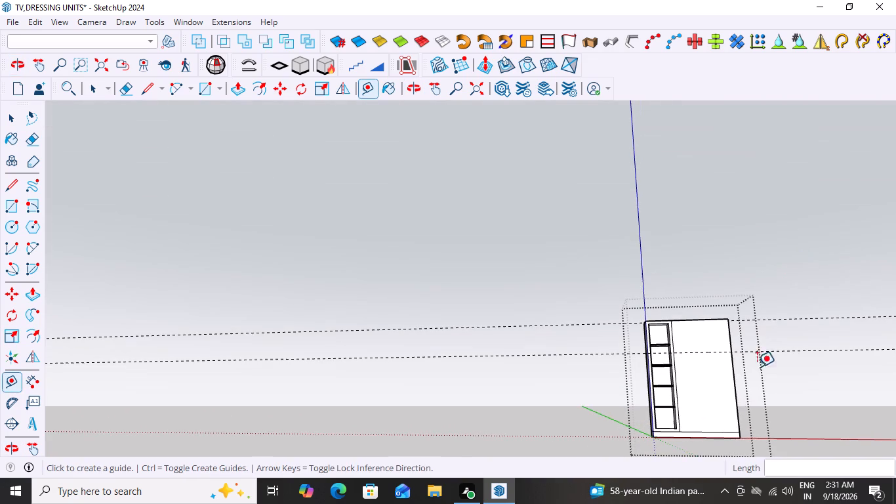
scroll(779, 387, "up", 2)
middle_click_drag(779, 386, 788, 462)
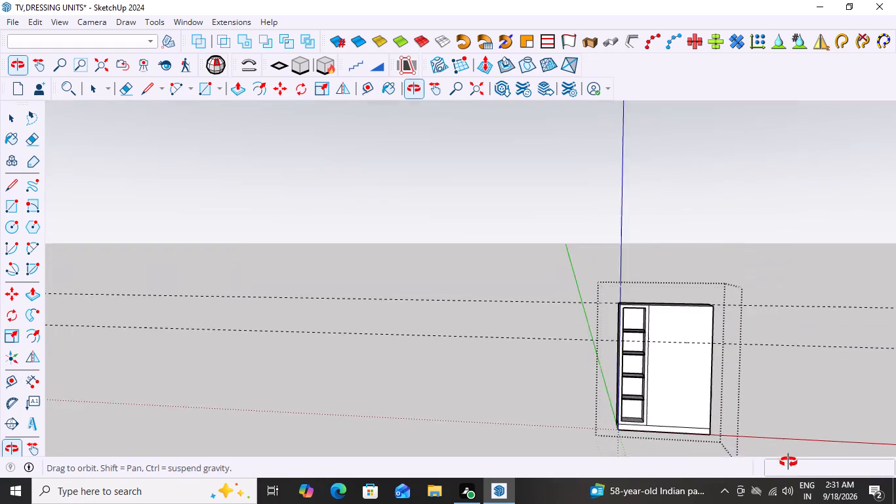
middle_click_drag(788, 462, 792, 470)
scroll(702, 373, "up", 3)
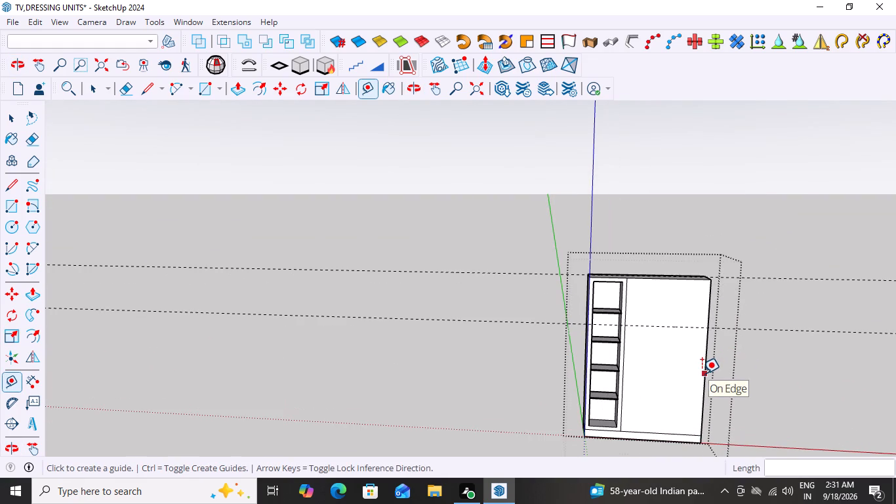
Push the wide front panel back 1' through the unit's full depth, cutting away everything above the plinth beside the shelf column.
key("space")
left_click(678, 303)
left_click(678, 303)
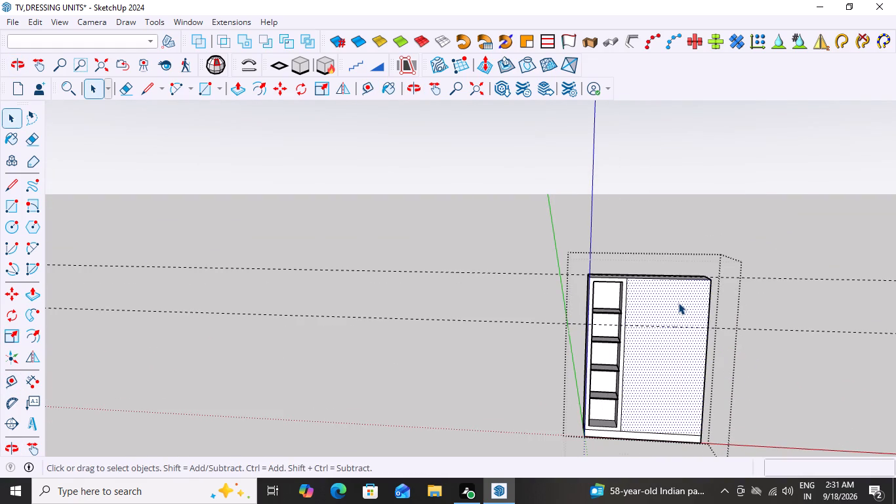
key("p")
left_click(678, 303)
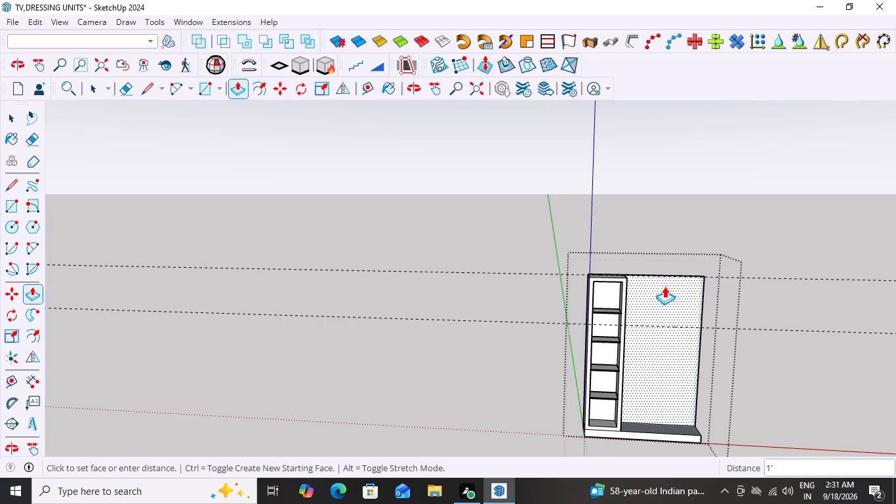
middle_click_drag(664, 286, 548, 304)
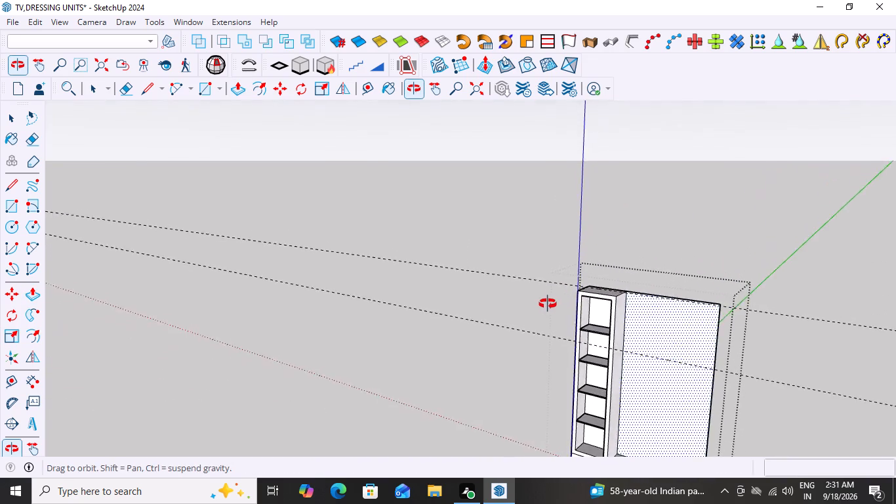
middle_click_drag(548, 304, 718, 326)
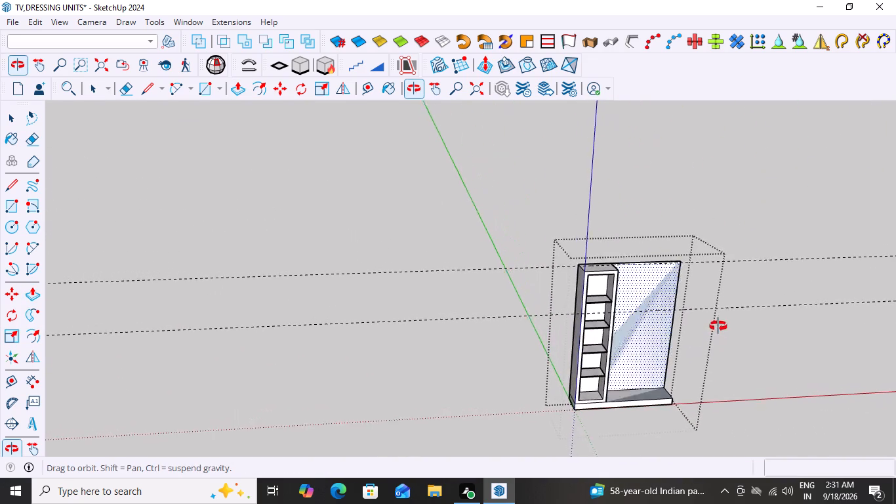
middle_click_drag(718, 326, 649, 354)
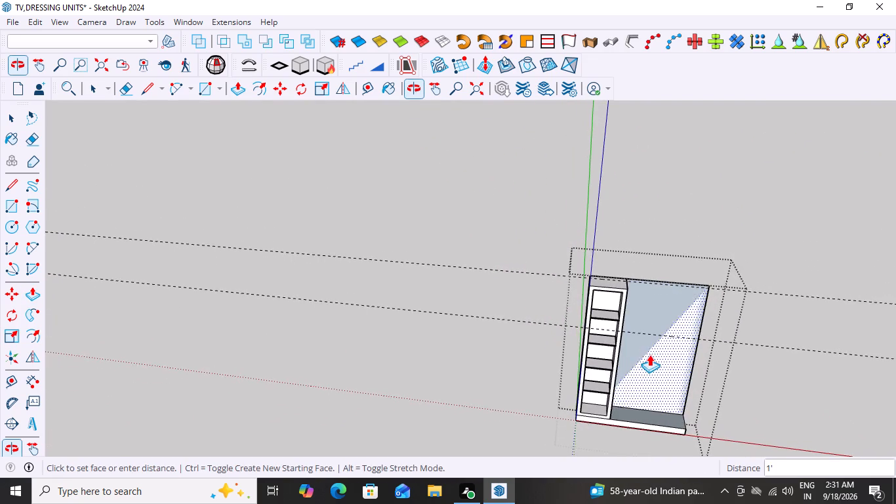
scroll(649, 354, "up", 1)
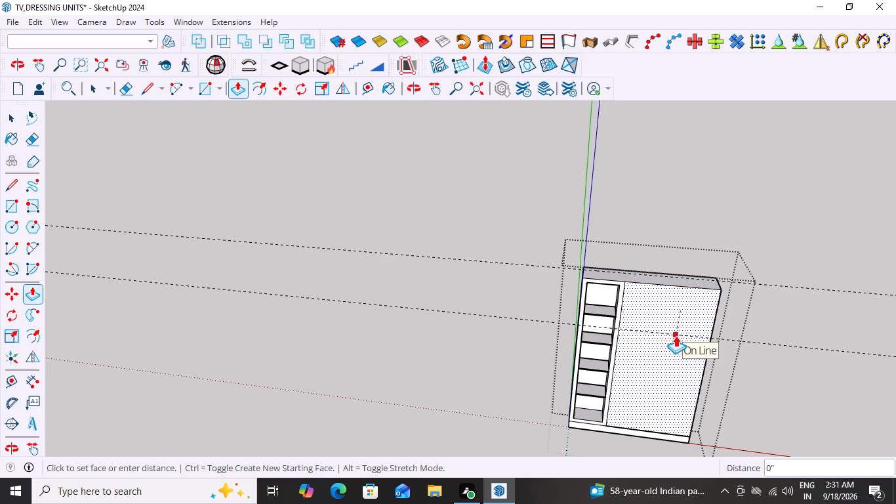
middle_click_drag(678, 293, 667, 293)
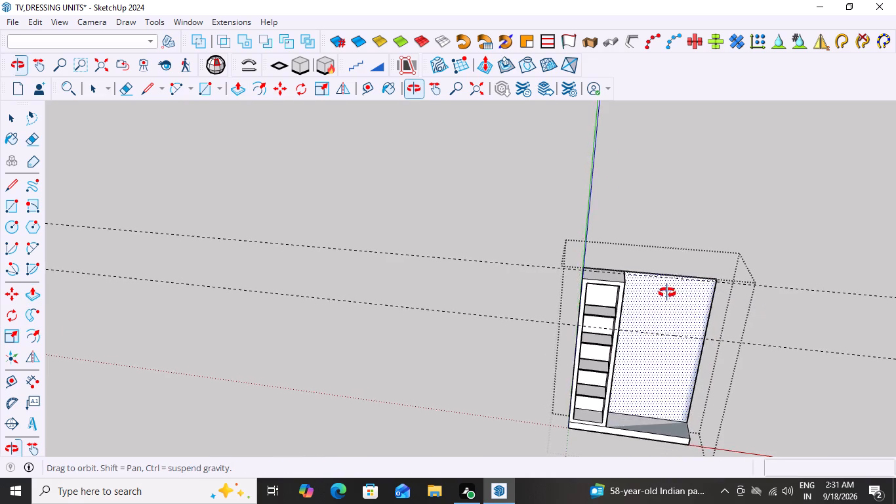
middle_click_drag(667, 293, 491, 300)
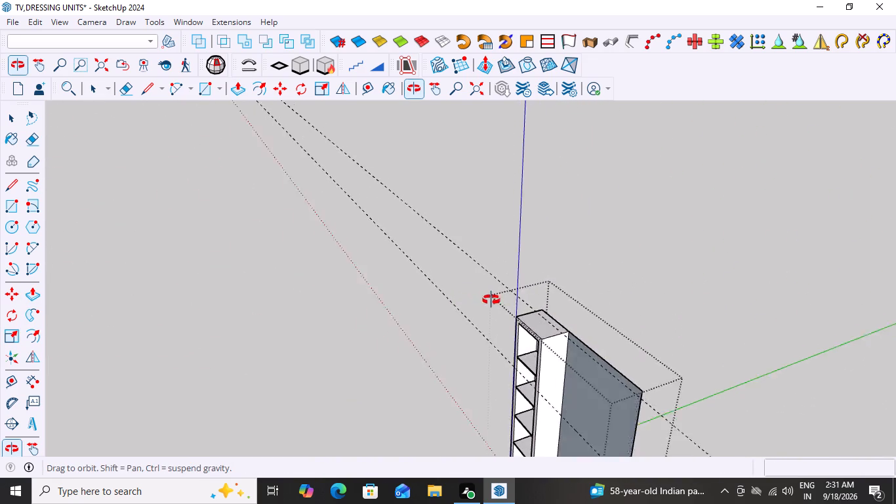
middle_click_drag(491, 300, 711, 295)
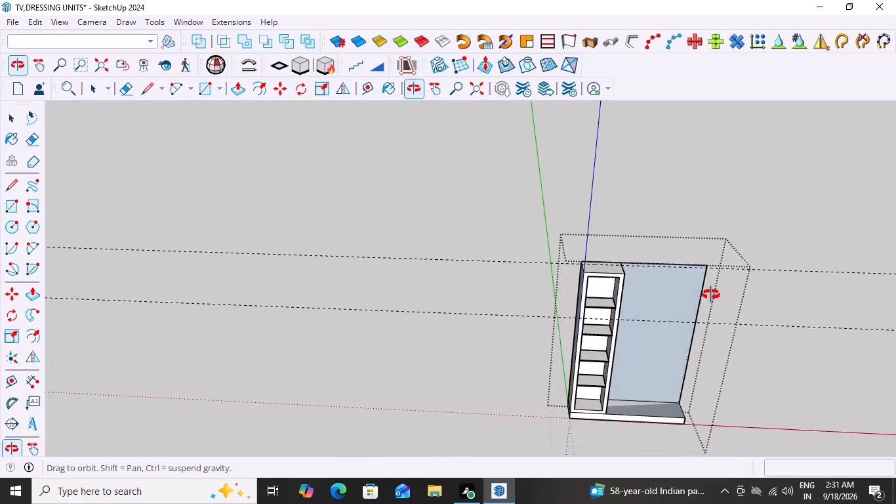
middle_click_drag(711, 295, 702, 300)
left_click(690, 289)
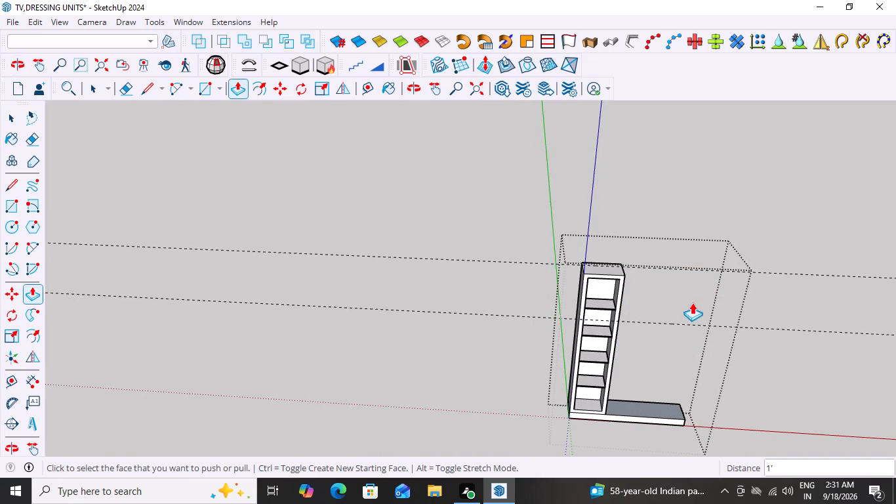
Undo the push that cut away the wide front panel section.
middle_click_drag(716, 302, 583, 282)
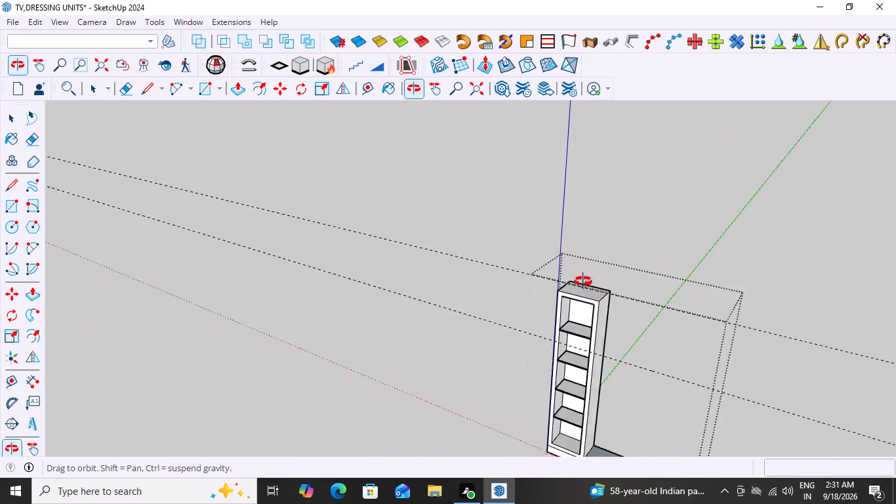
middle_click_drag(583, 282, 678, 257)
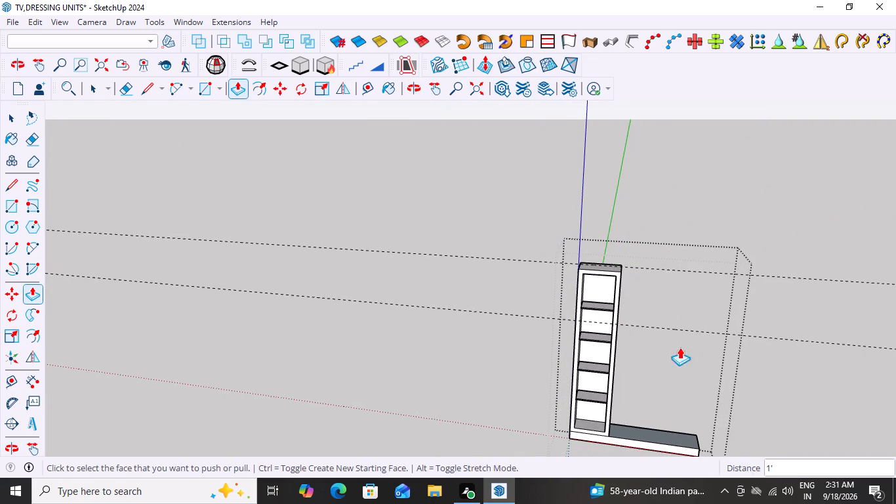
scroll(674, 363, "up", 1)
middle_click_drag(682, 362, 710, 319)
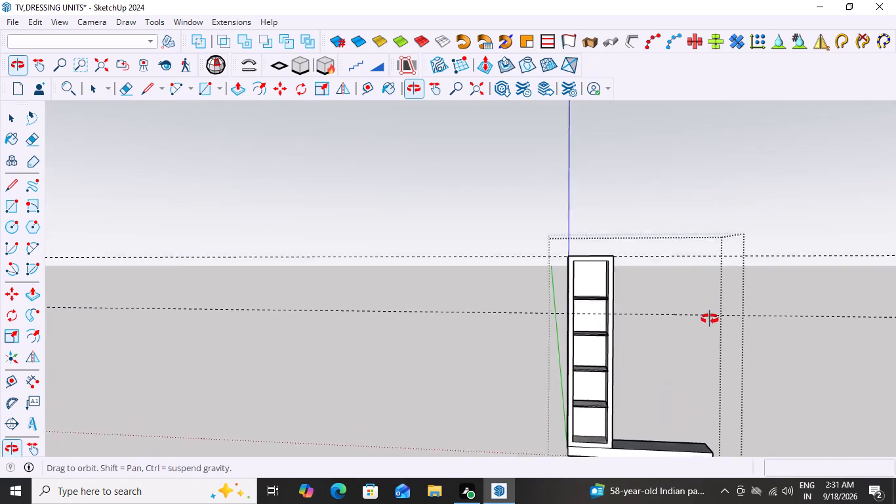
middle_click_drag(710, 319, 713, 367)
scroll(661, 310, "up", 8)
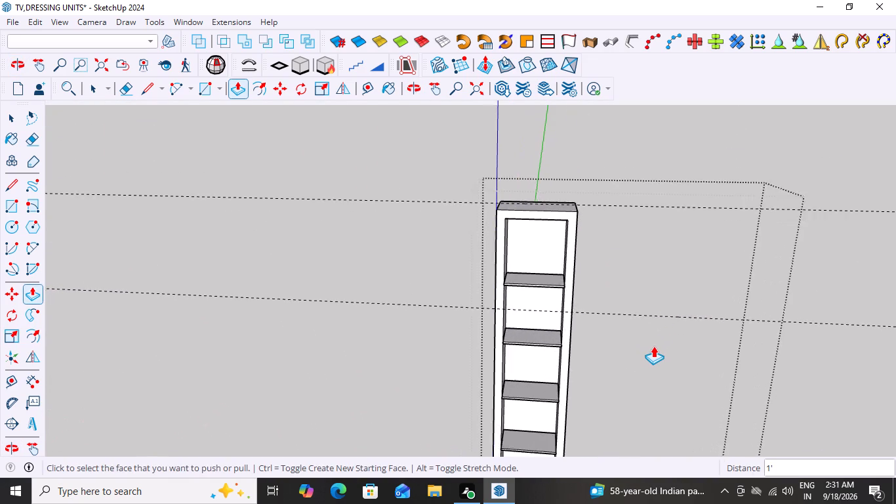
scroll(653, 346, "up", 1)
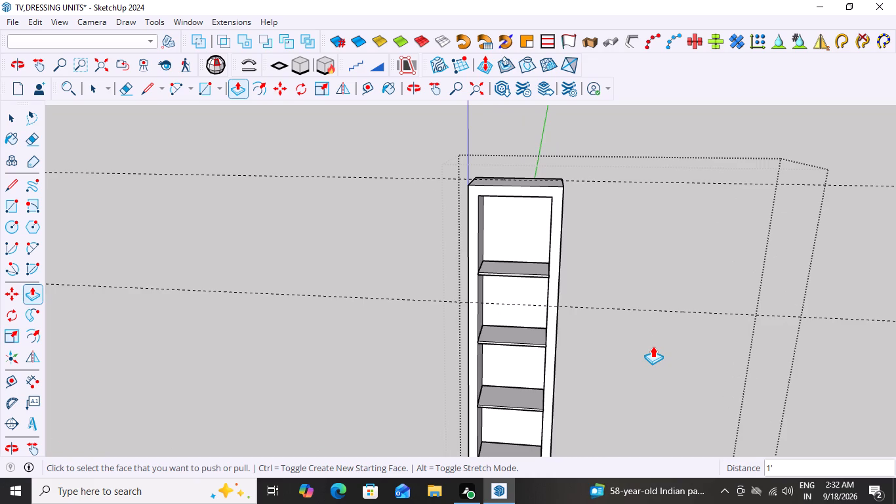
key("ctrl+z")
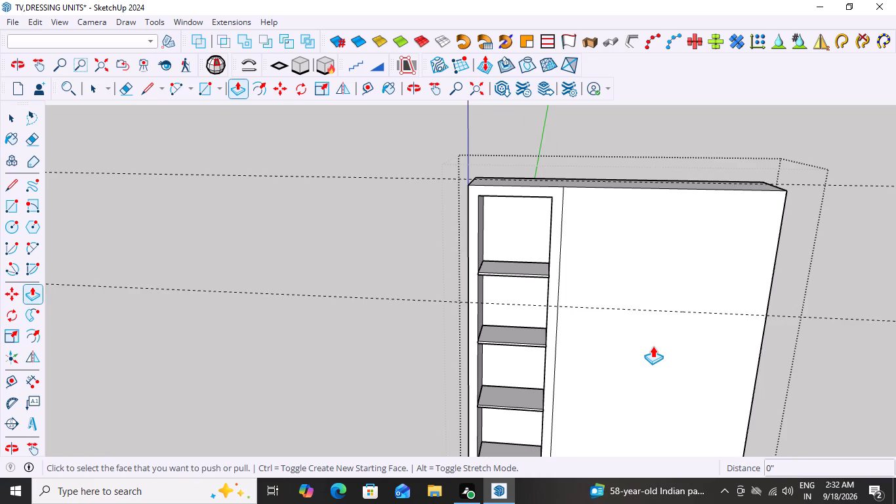
Delete the upper guide line running along the dressing unit's top edge.
scroll(653, 346, "down", 4)
middle_click_drag(657, 328, 681, 407)
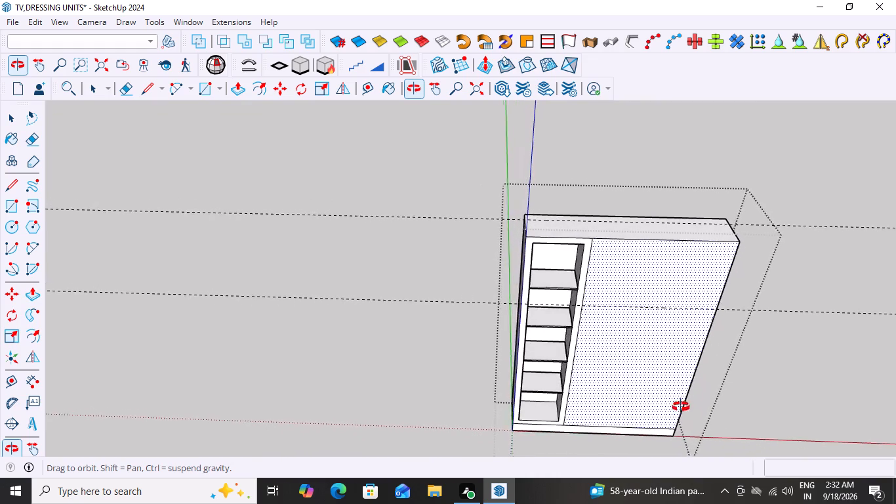
middle_click_drag(681, 407, 802, 308)
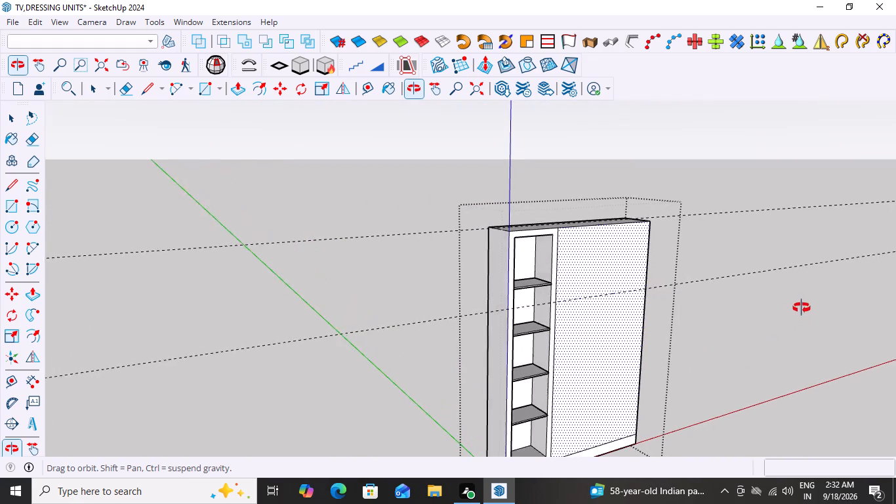
middle_click_drag(802, 308, 795, 324)
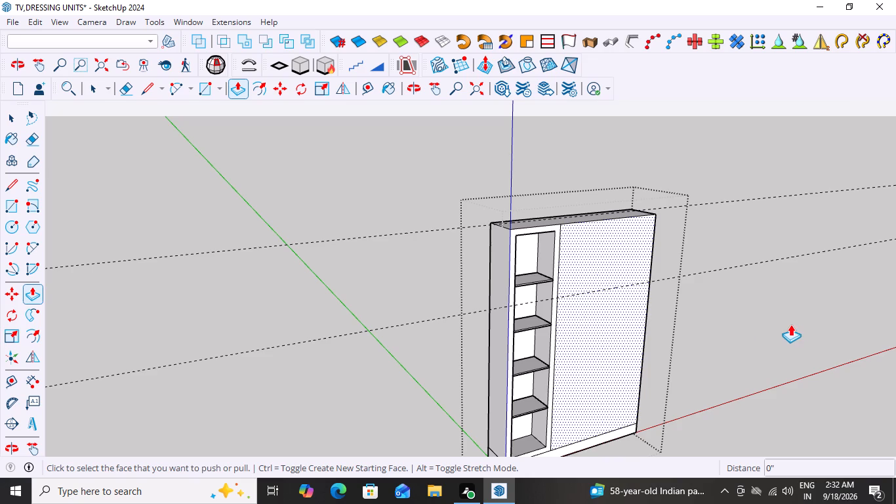
key("space")
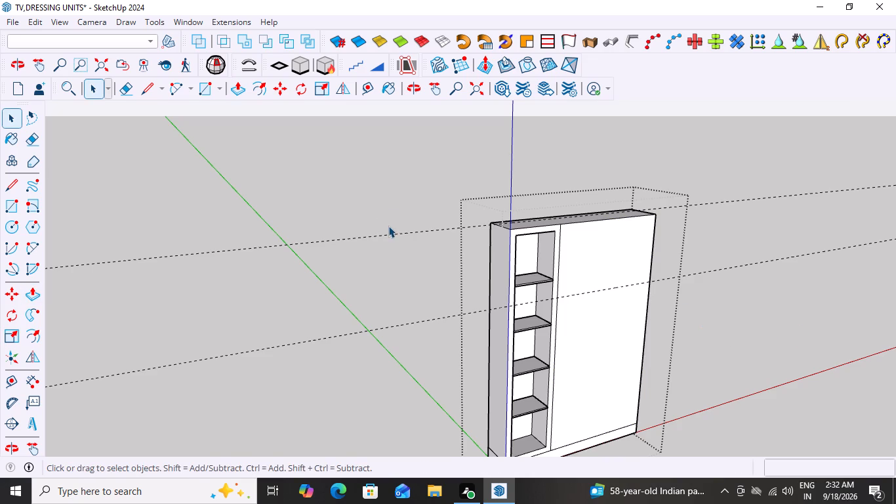
left_click(391, 232)
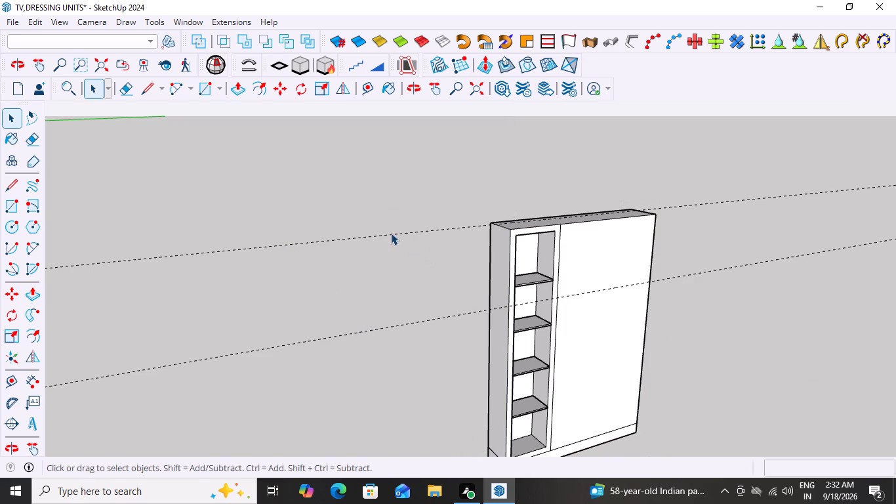
left_click(391, 233)
left_click(391, 233)
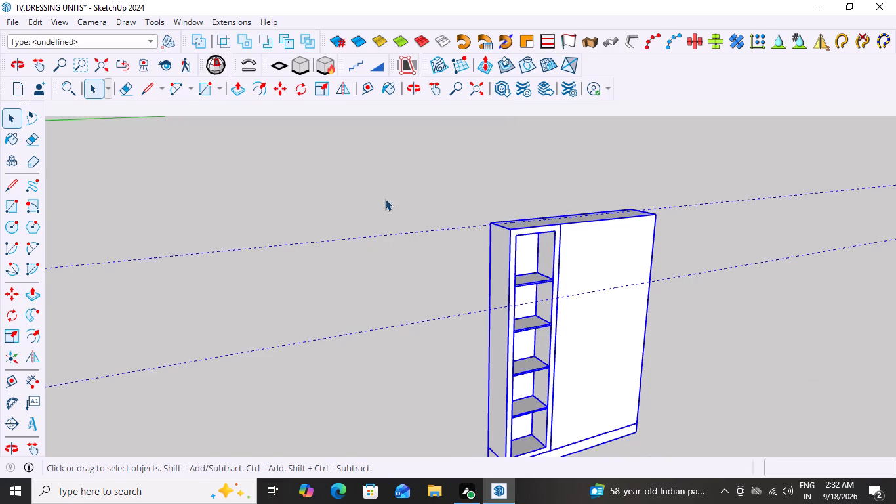
left_click(385, 199)
left_click(383, 232)
left_click(383, 236)
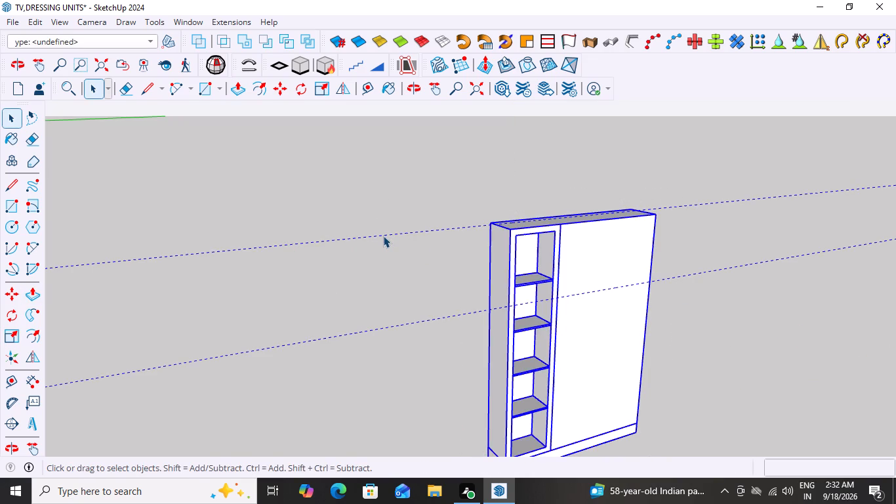
double_click(383, 236)
left_click(383, 236)
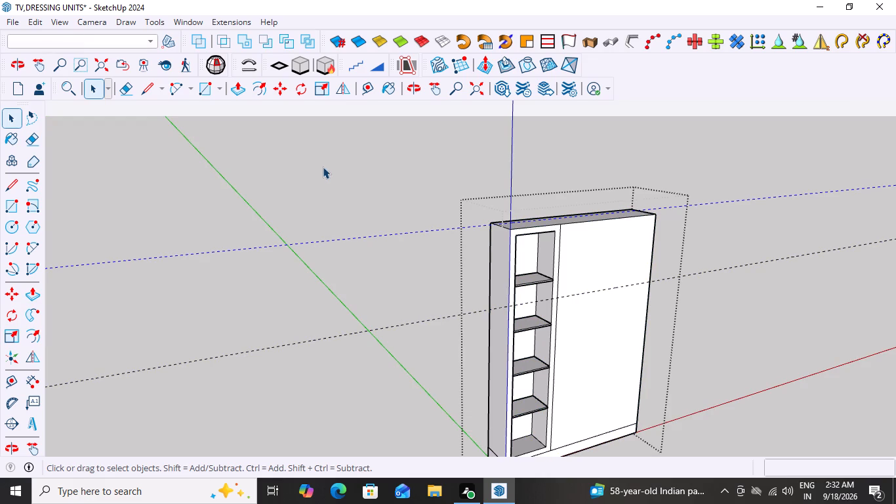
key("Delete")
Push the wide front panel back 1' through the full depth, leaving the shelf column and plinth, and exit group editing.
middle_click_drag(748, 294, 587, 288)
scroll(633, 251, "down", 10)
scroll(638, 316, "up", 7)
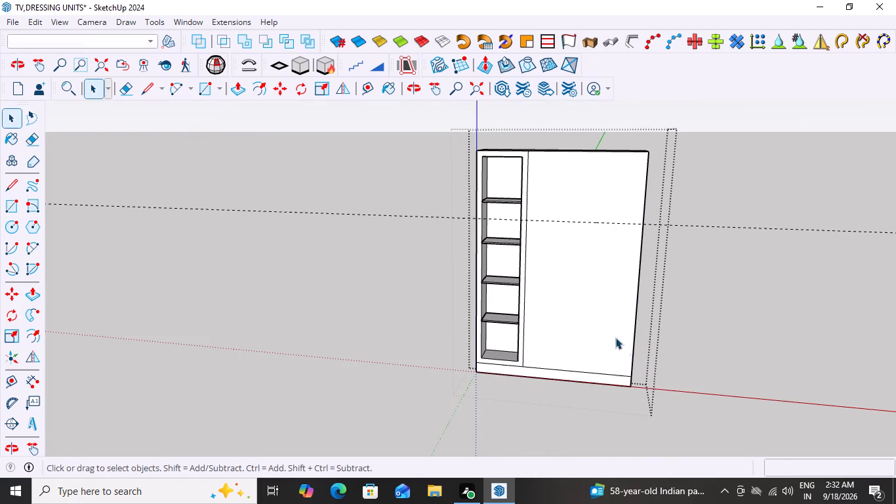
scroll(571, 271, "down", 2)
middle_click_drag(577, 273, 593, 352)
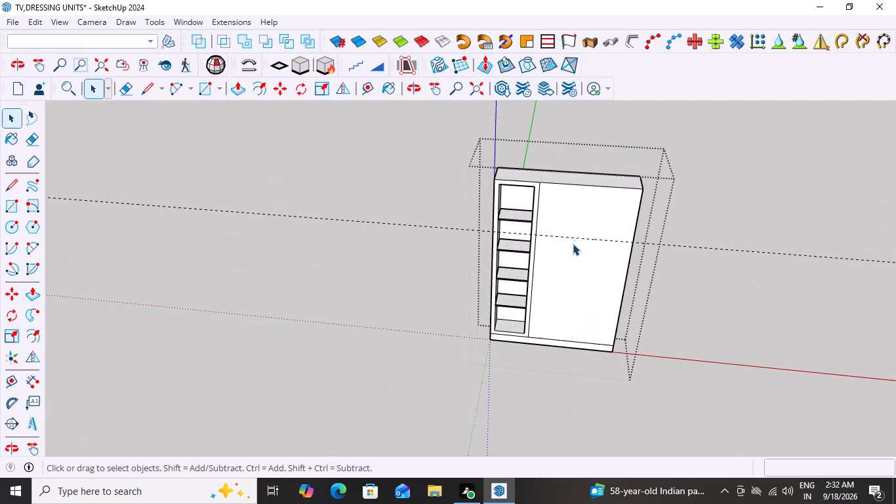
left_click(575, 220)
left_click(575, 220)
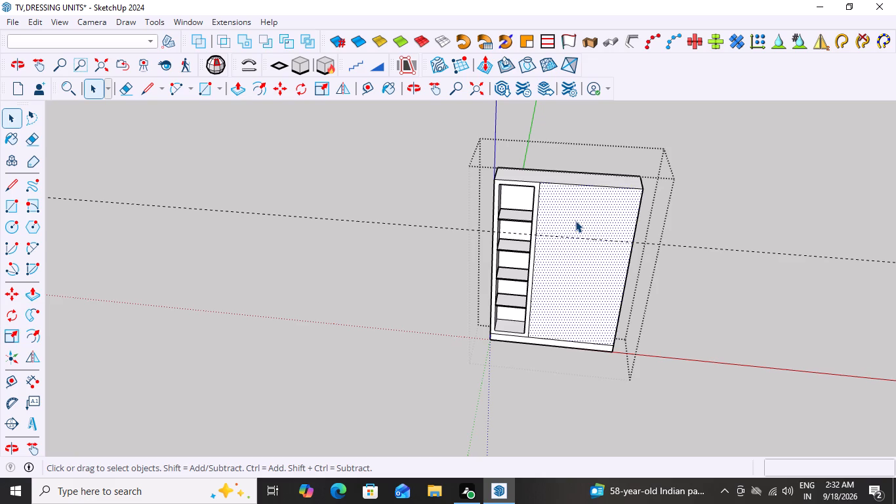
key("p")
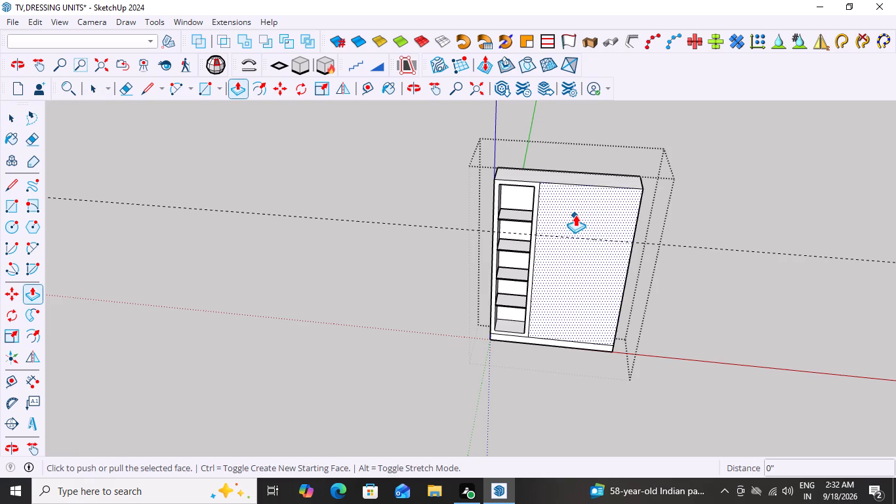
left_click(575, 214)
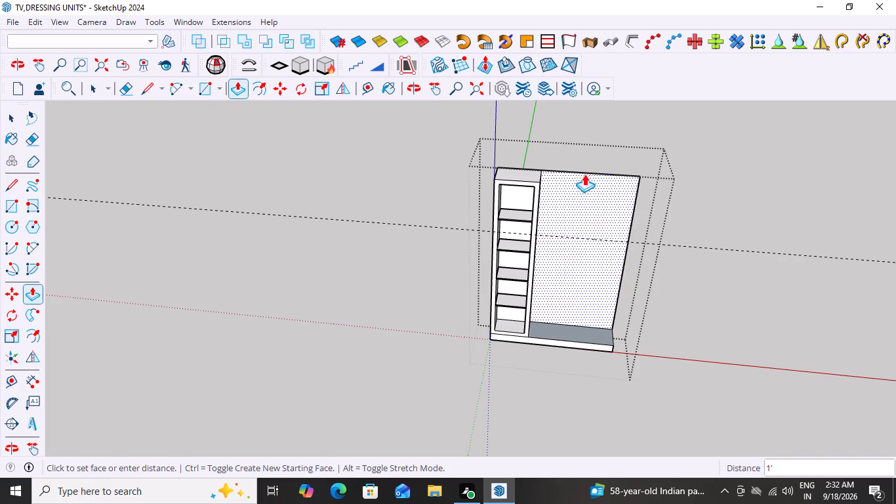
left_click(618, 169)
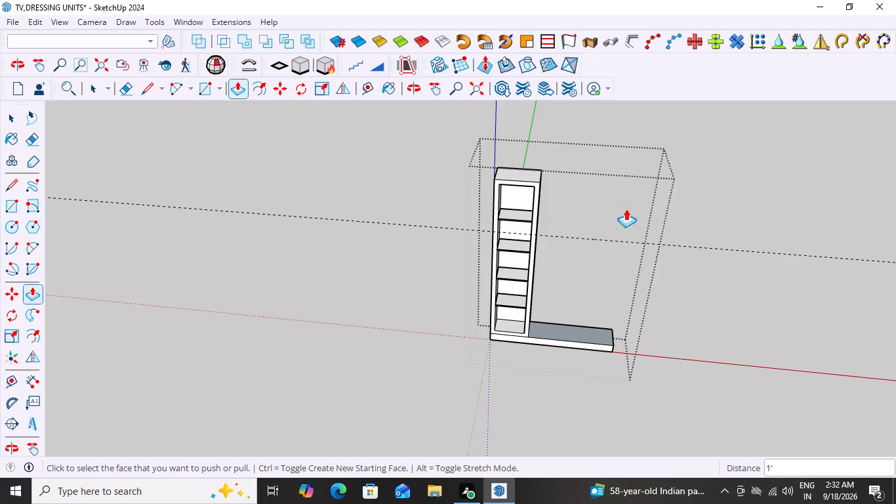
middle_click_drag(629, 225, 495, 154)
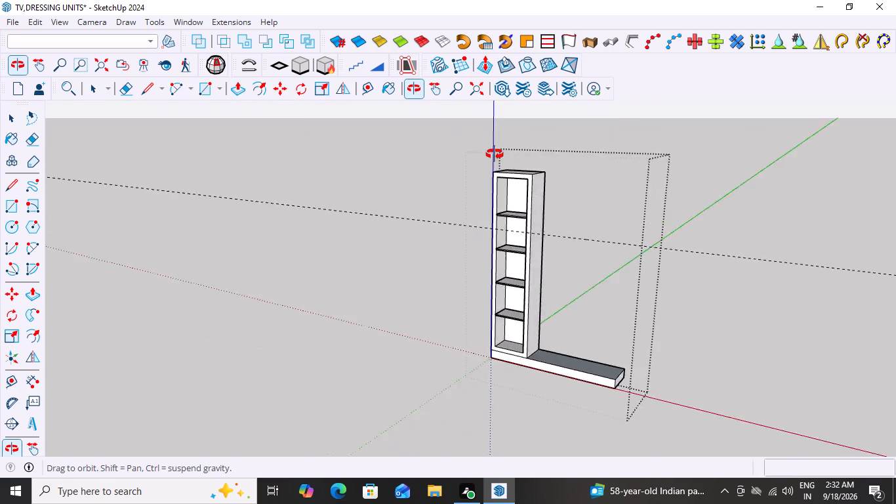
middle_click_drag(495, 154, 670, 178)
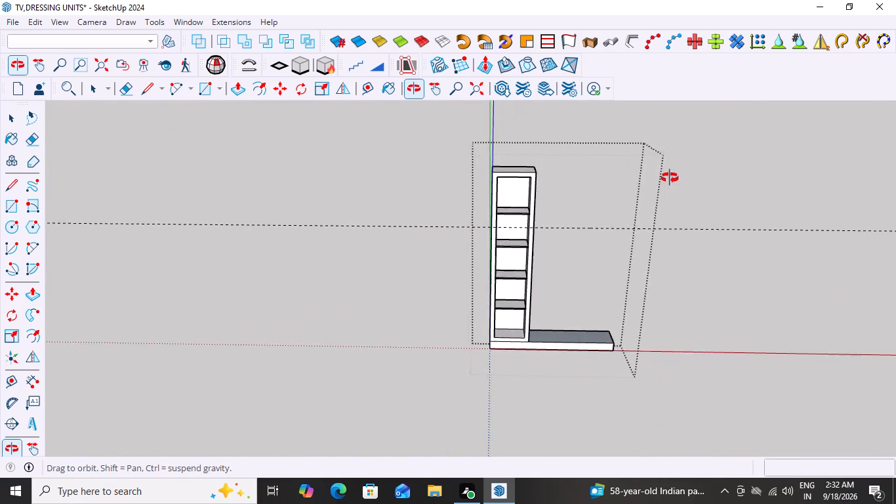
middle_click_drag(670, 178, 698, 165)
key("space")
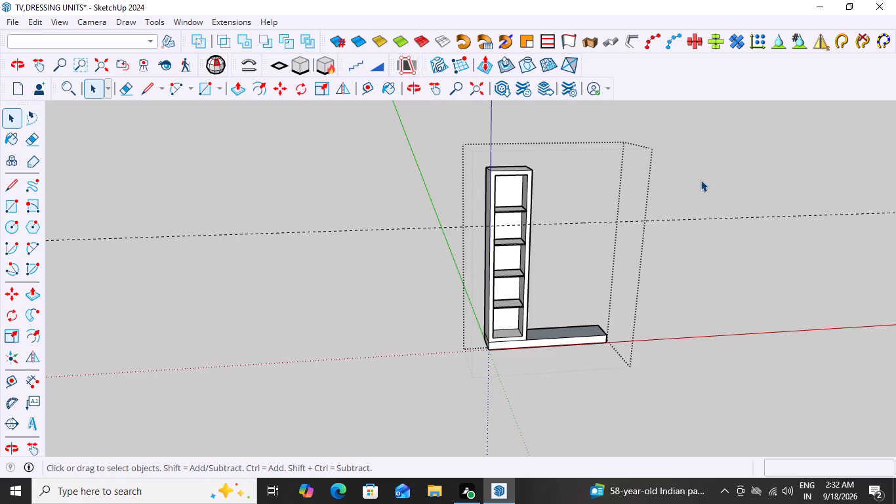
left_click(701, 180)
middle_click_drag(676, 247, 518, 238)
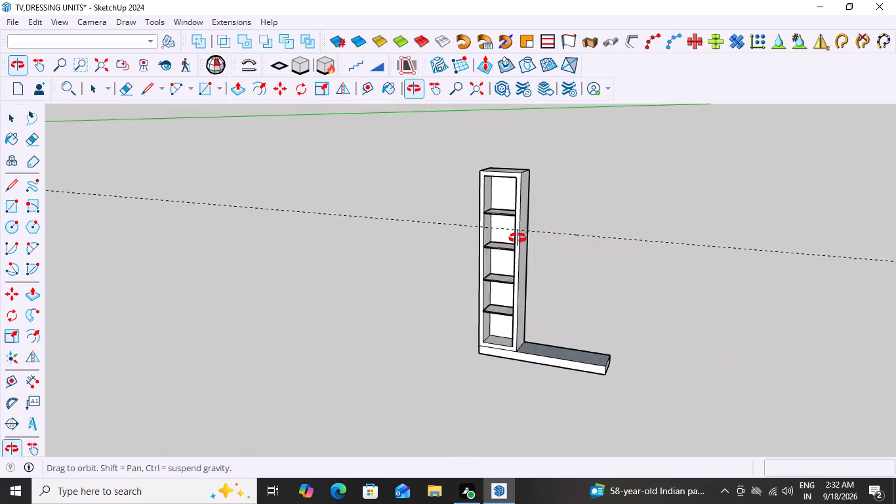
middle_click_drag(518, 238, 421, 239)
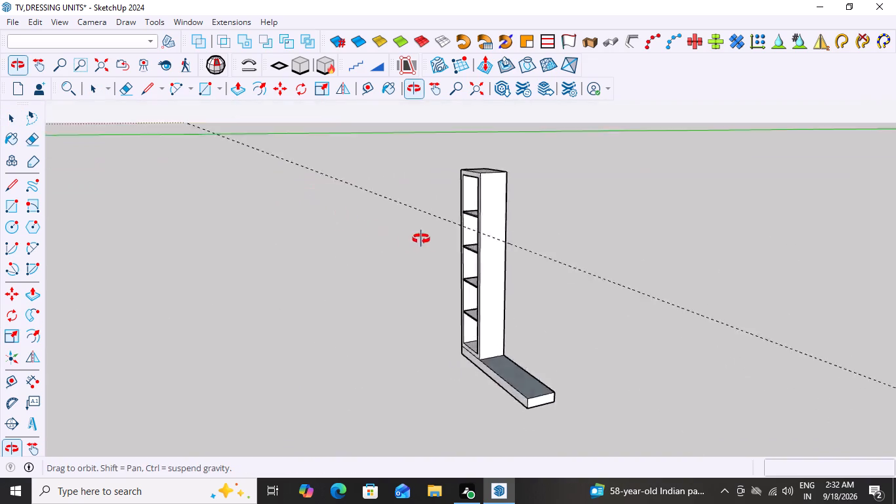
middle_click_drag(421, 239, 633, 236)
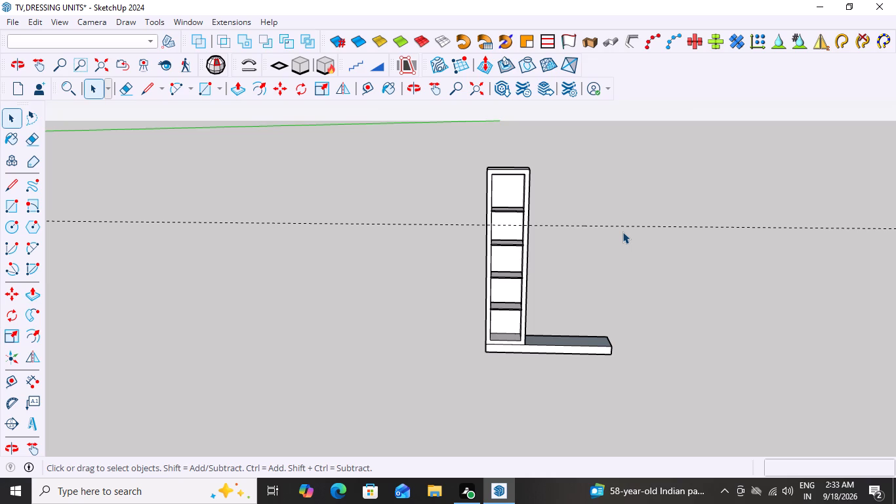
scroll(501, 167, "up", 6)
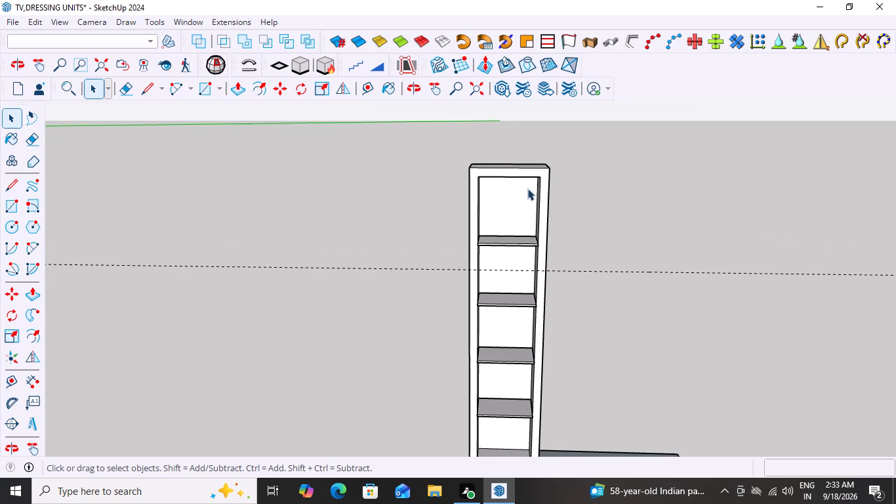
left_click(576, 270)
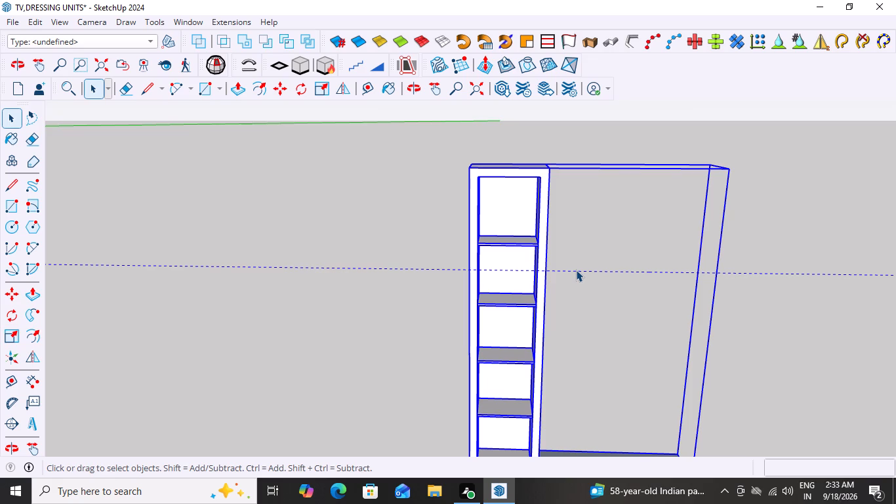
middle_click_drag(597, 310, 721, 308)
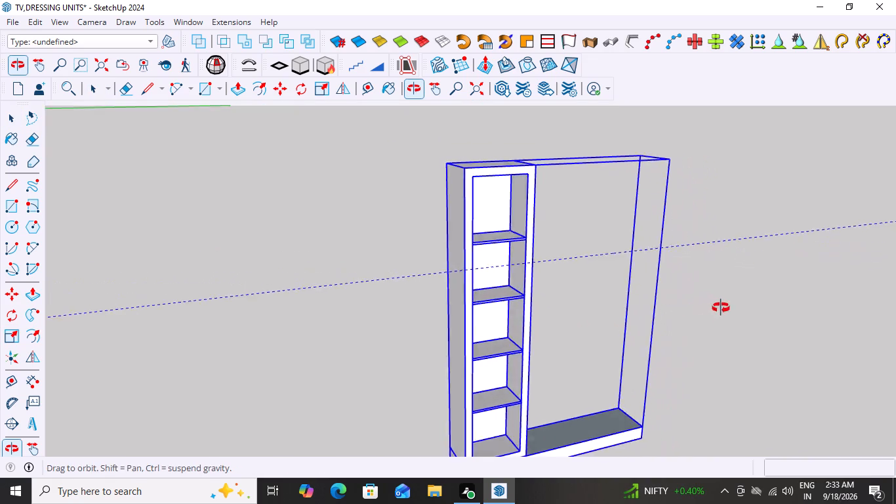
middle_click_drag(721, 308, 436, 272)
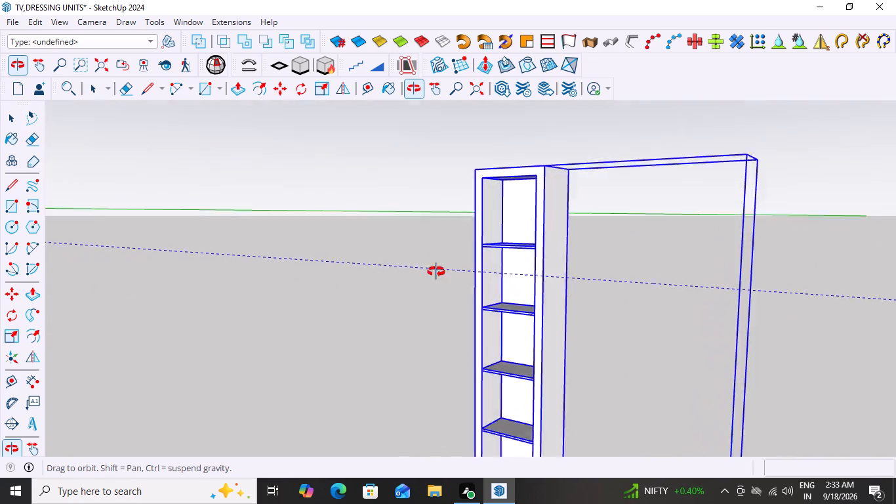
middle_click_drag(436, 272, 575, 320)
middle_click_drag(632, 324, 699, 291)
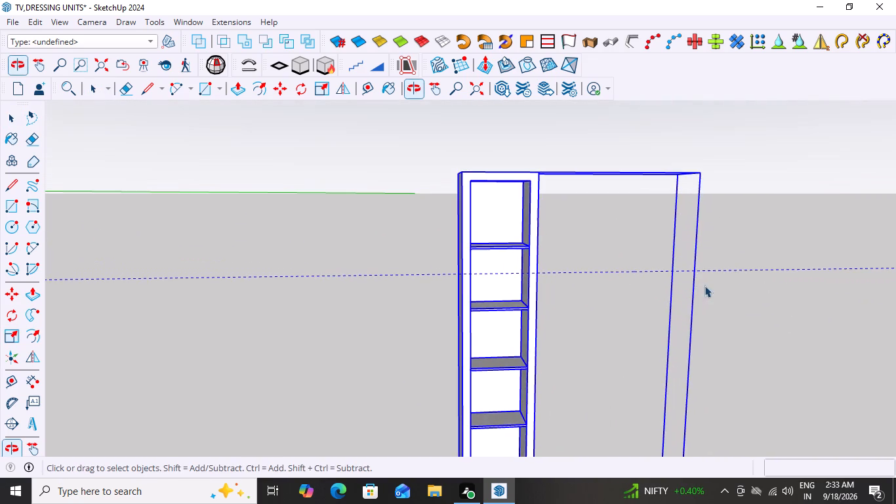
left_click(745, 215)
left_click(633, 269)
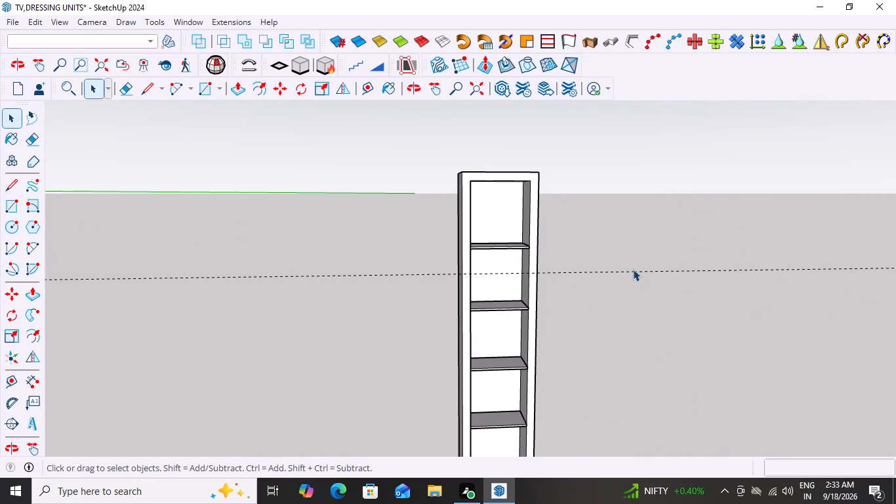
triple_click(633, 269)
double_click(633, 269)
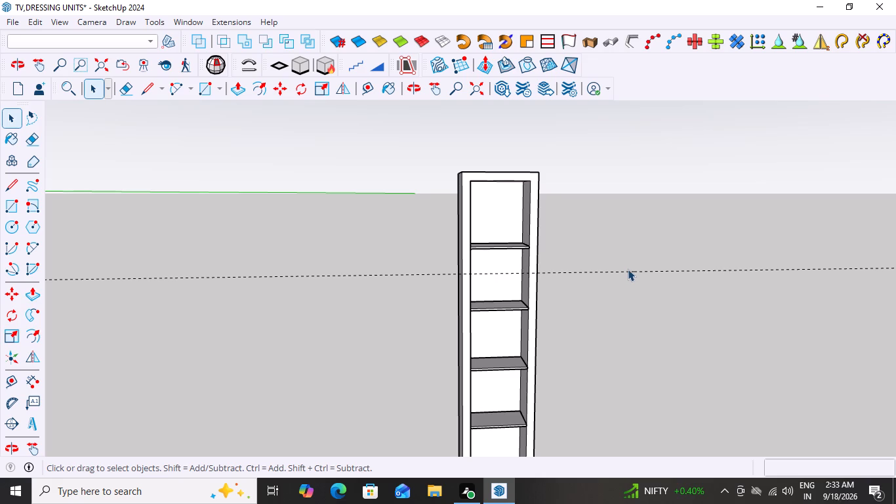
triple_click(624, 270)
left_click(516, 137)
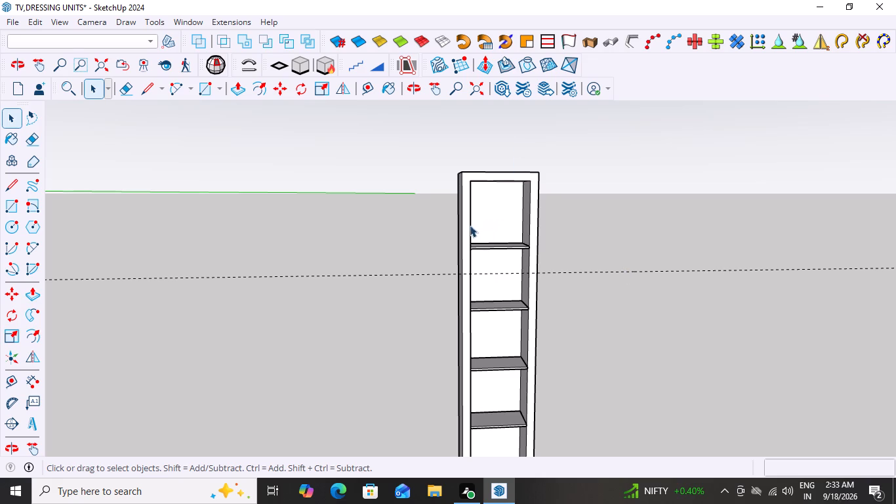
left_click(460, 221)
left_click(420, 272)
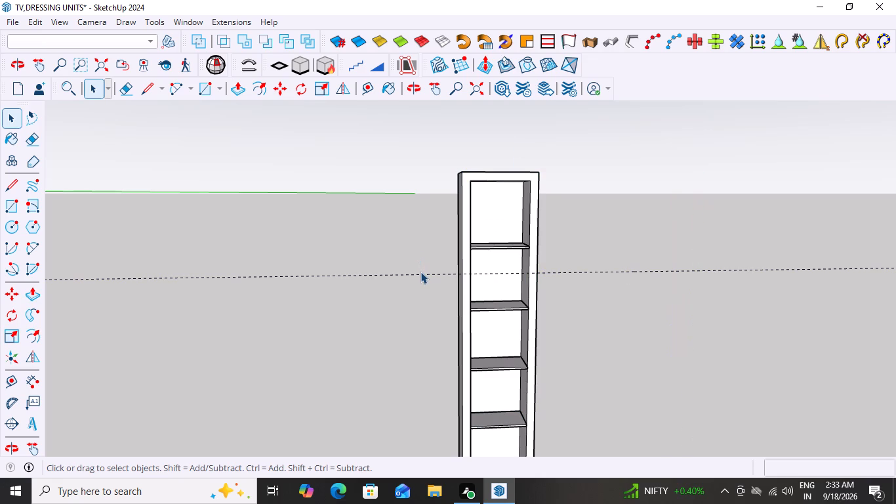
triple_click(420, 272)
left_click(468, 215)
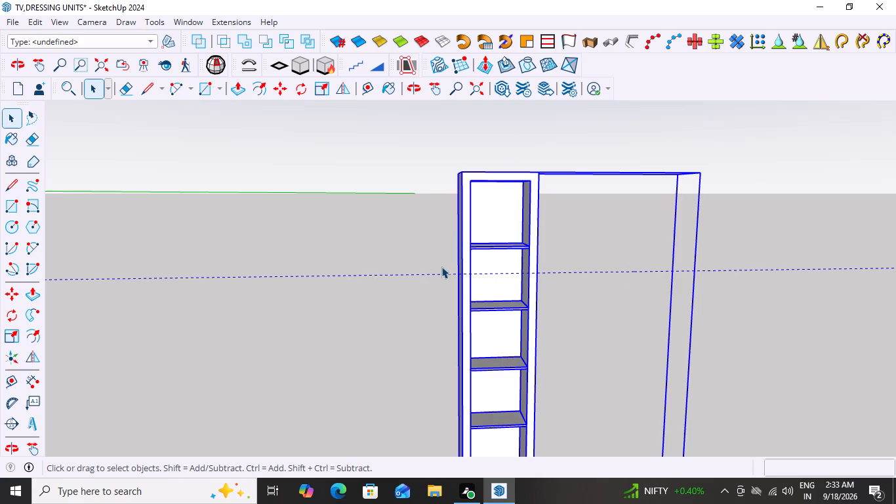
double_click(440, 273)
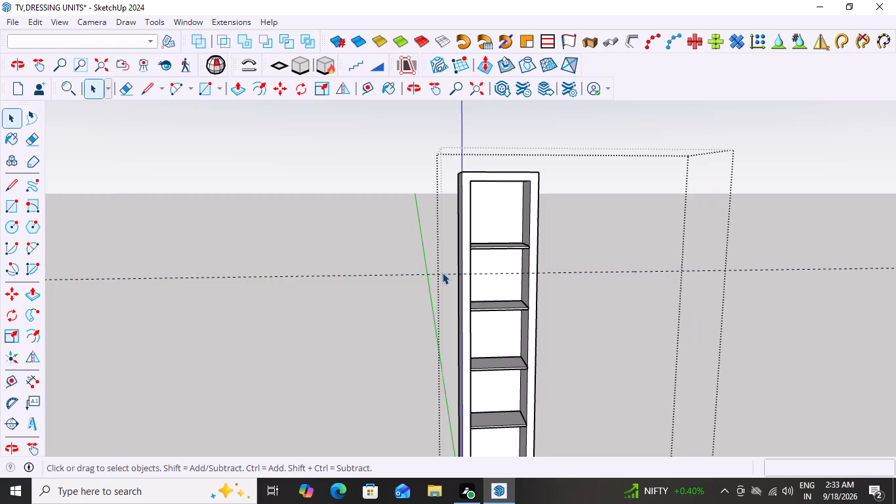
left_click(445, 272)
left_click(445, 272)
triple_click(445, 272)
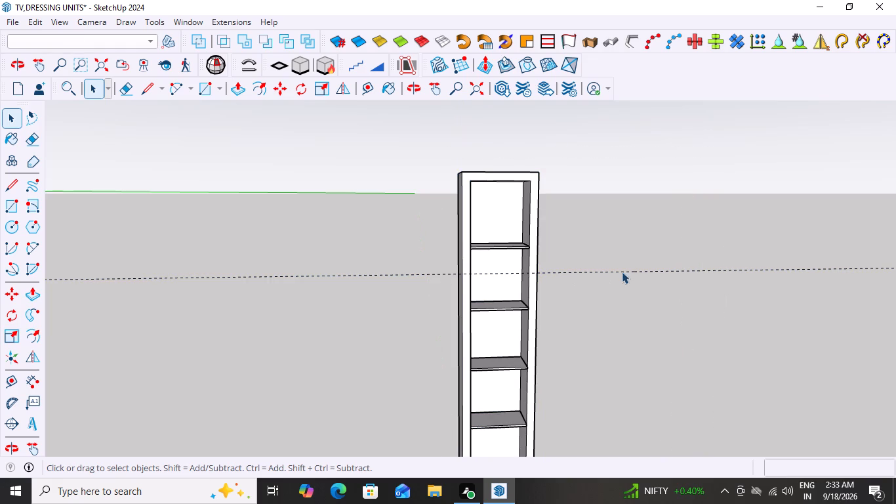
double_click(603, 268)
Open the dressing unit group for editing and delete the remaining horizontal guide line crossing the shelf column.
scroll(538, 256, "down", 6)
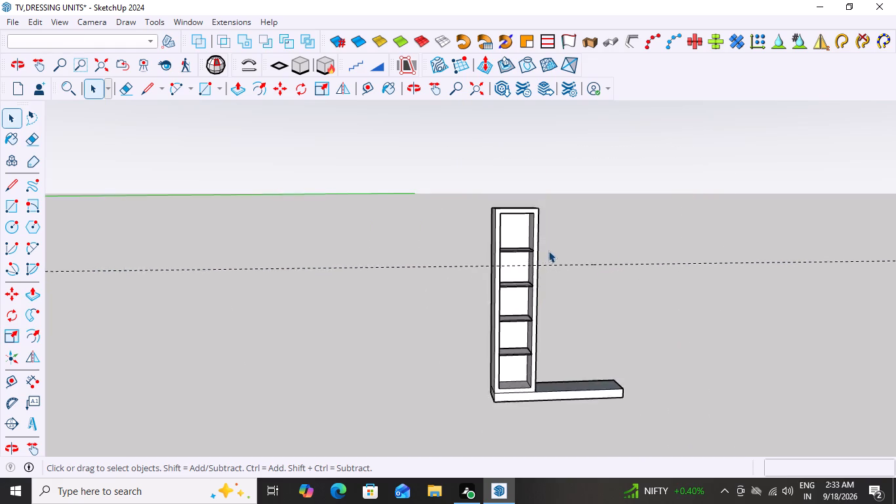
scroll(548, 251, "down", 5)
scroll(724, 304, "up", 1)
middle_click_drag(653, 280, 611, 301)
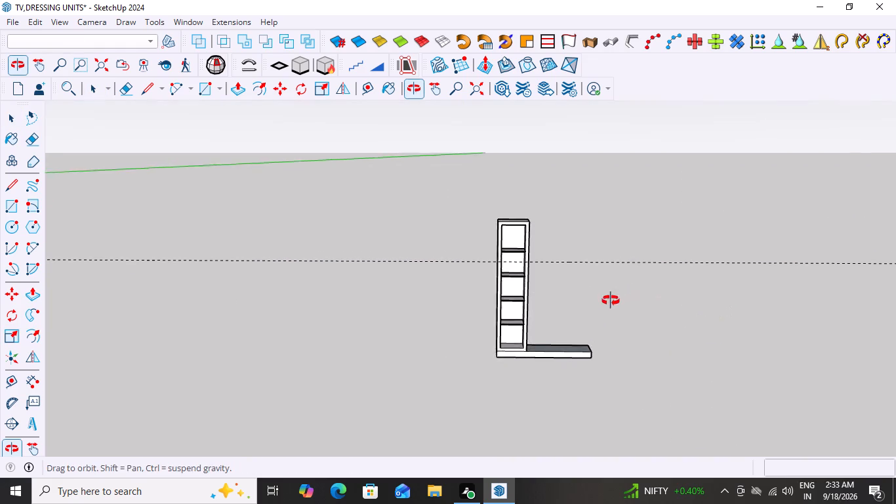
middle_click_drag(611, 301, 589, 306)
scroll(622, 303, "up", 2)
middle_click_drag(664, 304, 758, 291)
scroll(745, 293, "up", 1)
scroll(480, 251, "up", 1)
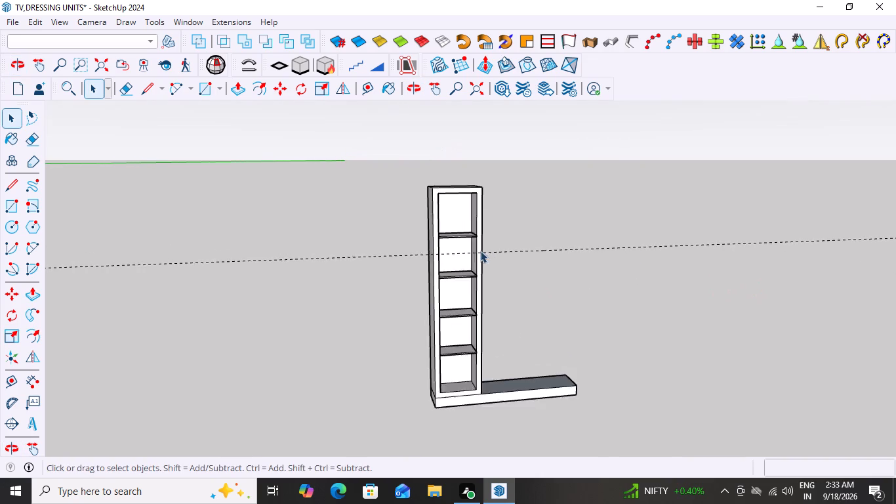
scroll(480, 251, "up", 3)
scroll(528, 276, "up", 3)
double_click(495, 236)
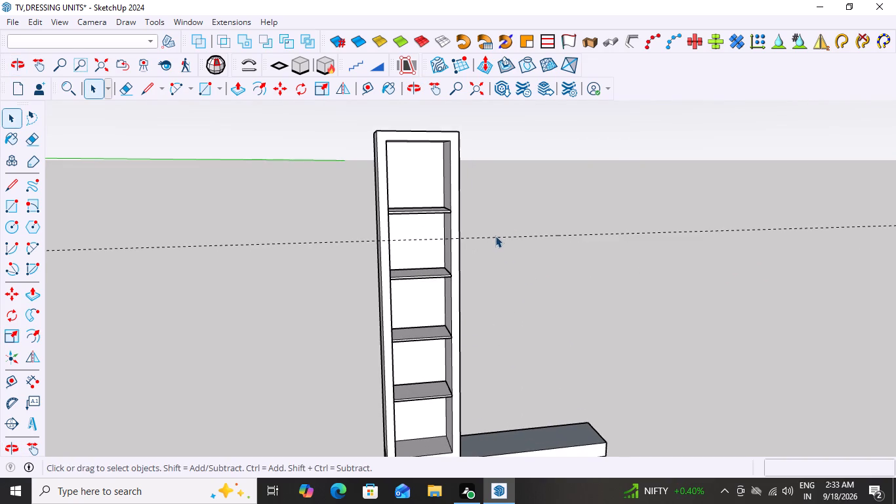
double_click(495, 236)
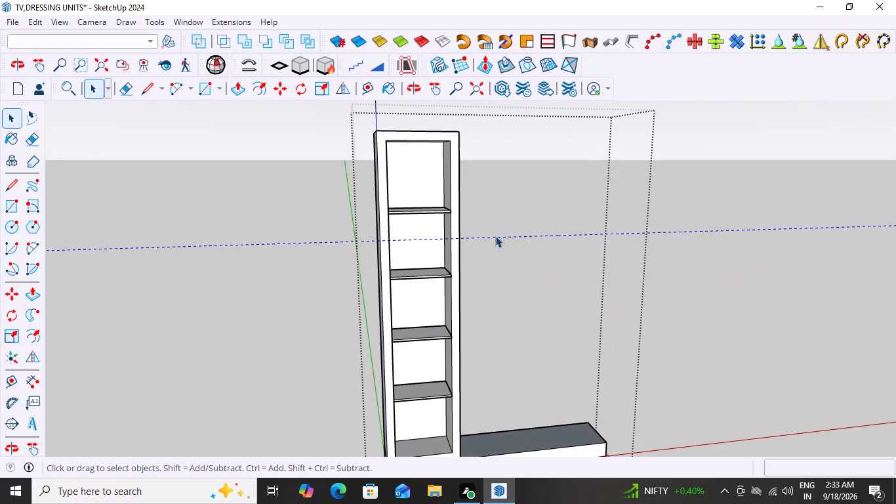
key("Delete")
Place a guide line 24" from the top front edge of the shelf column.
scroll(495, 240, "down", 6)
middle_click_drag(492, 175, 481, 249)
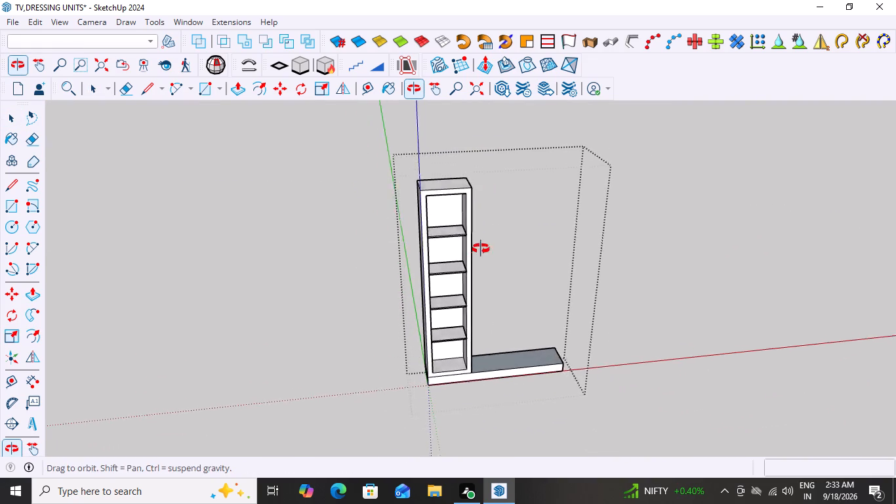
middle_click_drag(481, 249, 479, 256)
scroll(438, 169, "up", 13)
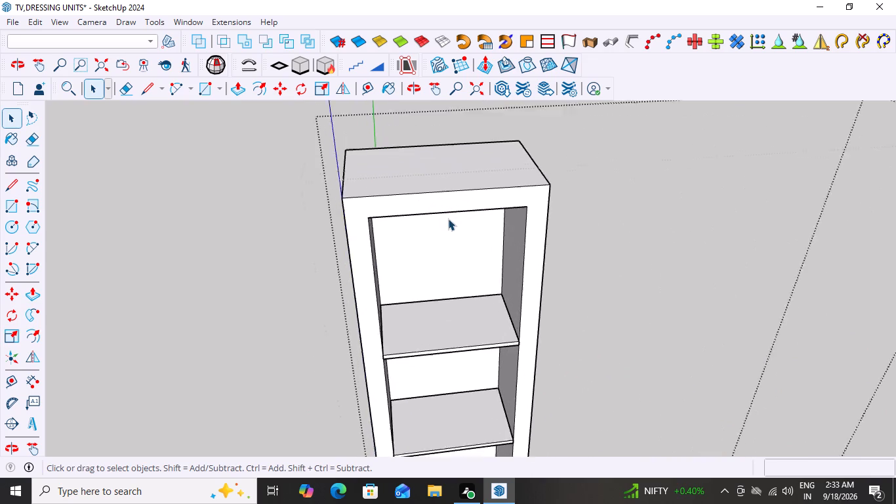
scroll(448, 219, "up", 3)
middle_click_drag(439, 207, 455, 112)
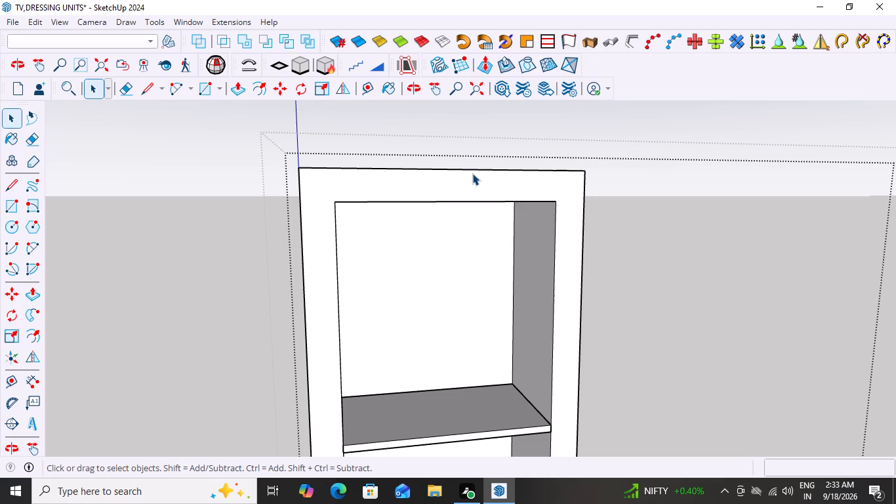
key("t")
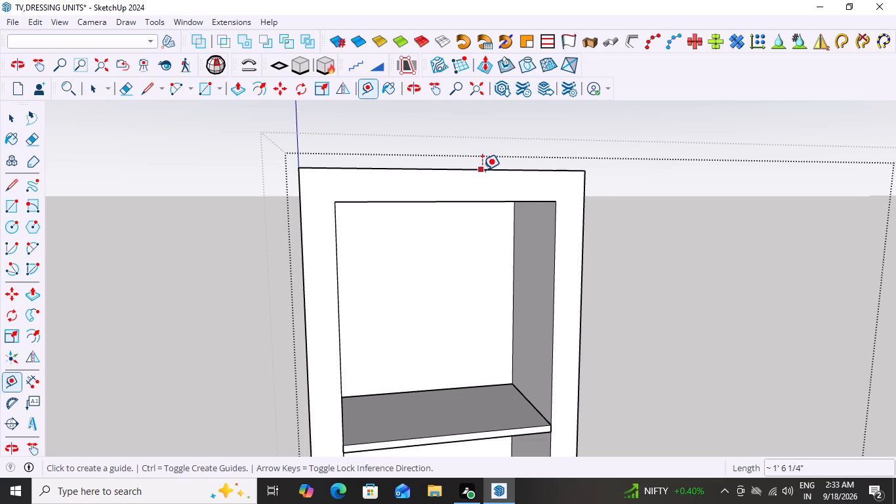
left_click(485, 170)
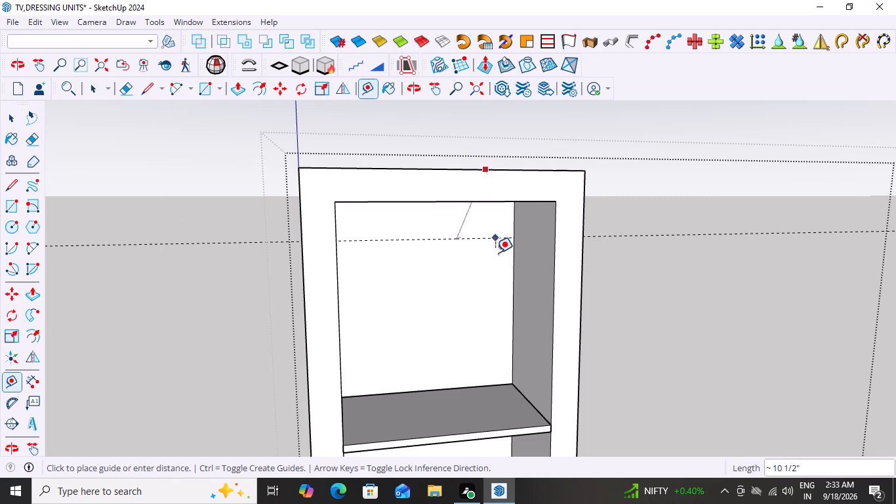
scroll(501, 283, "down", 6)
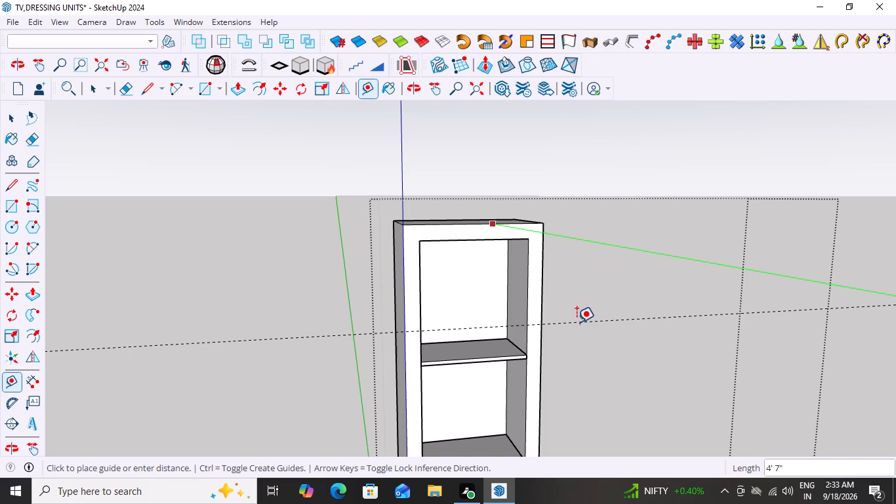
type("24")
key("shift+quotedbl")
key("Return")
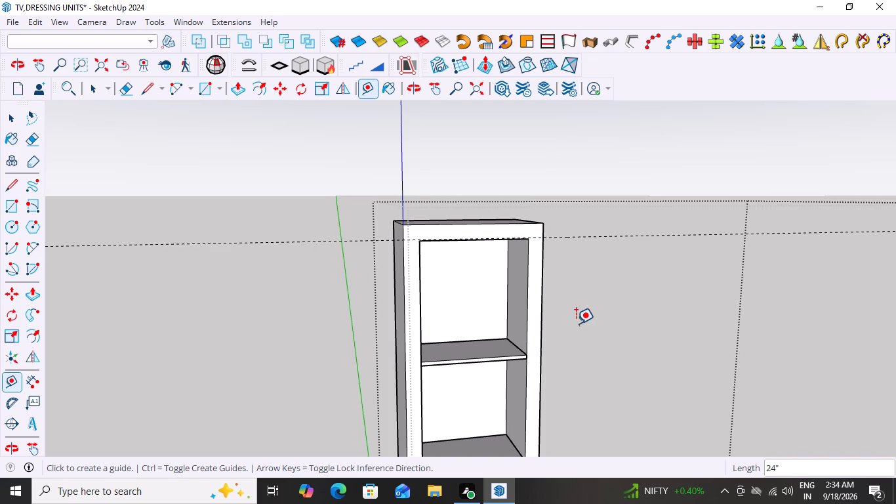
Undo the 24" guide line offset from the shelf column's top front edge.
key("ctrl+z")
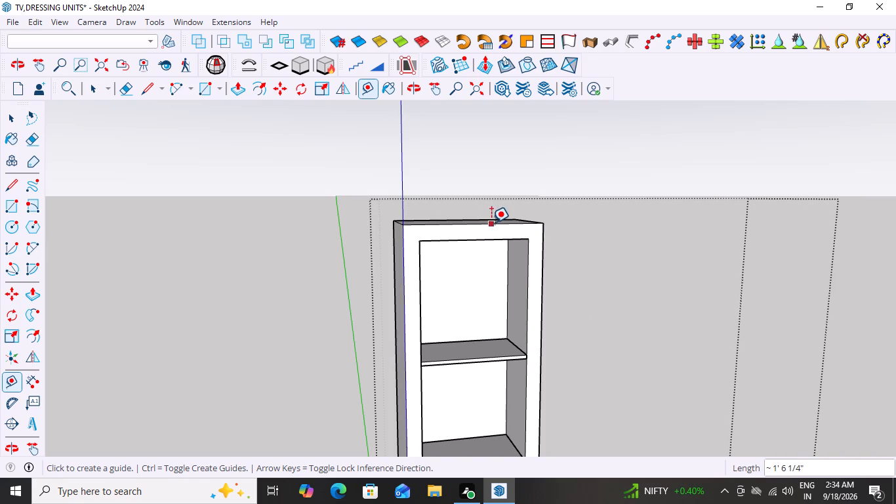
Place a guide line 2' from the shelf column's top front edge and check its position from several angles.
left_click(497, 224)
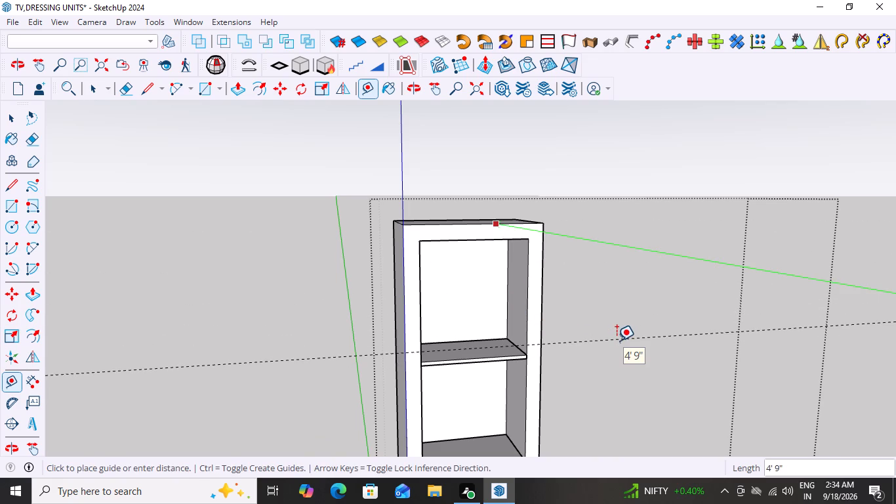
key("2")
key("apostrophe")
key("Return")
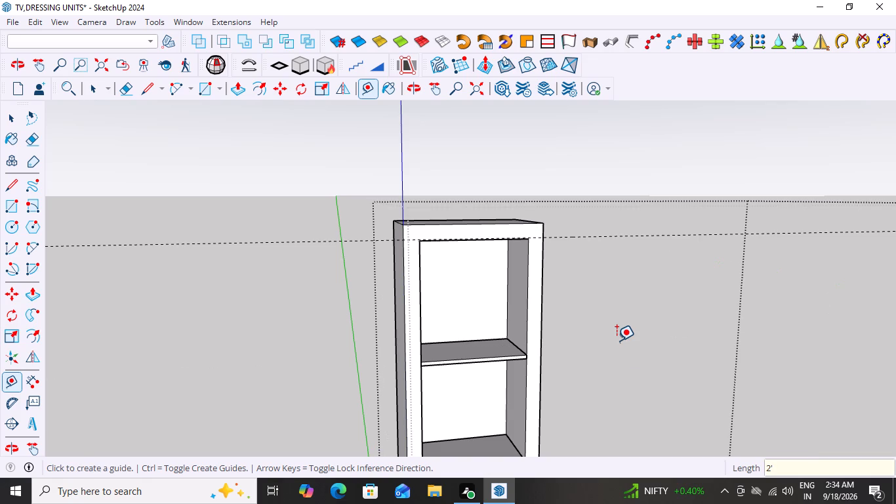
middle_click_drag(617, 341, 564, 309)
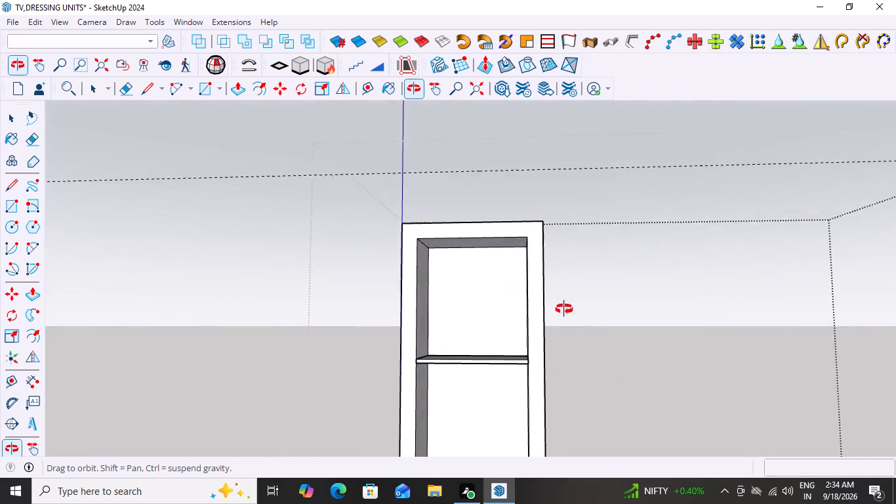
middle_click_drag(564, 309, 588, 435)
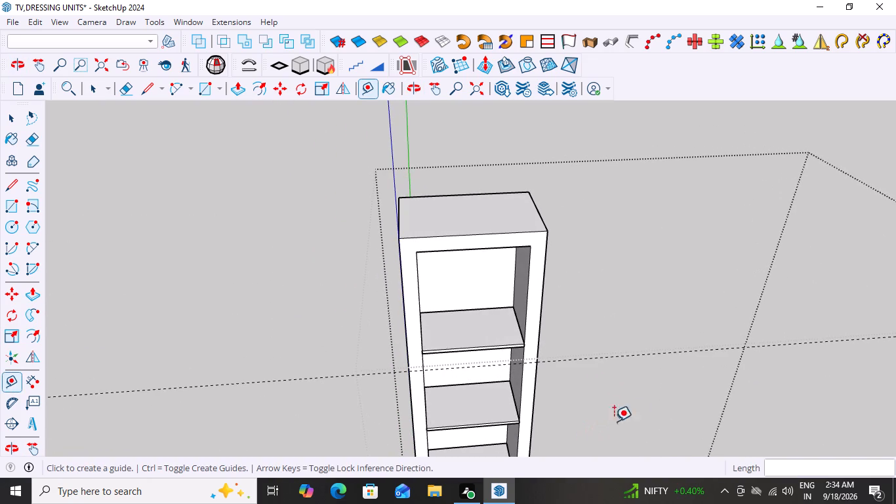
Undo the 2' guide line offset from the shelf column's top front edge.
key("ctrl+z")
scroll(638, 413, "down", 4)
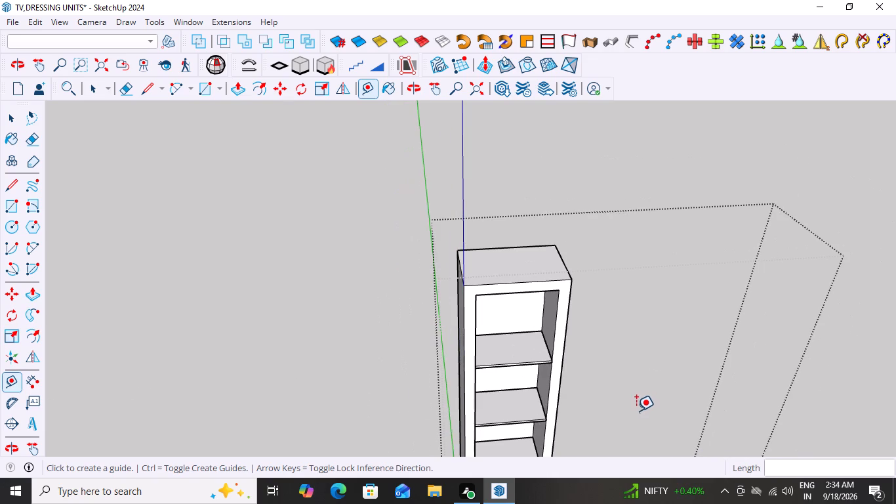
Undo the recent edits back to the point before the wide closed section beside the shelf column was removed.
scroll(641, 375, "down", 3)
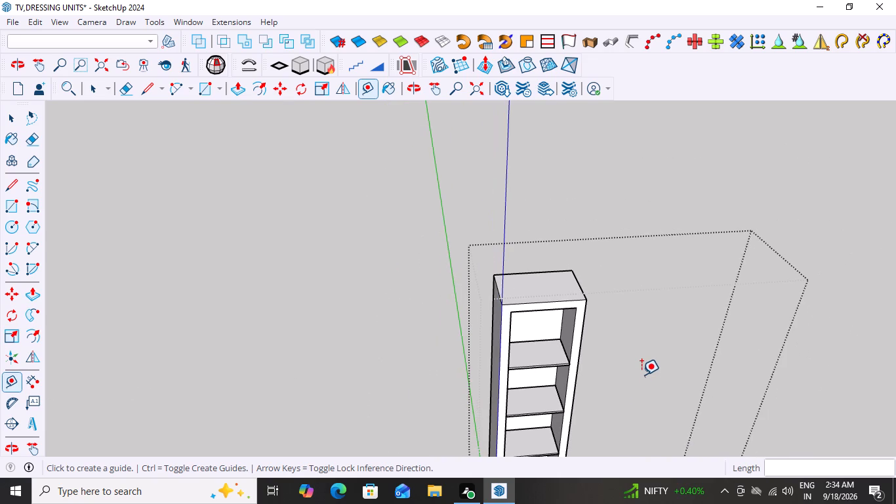
key("ctrl+z")
key("ctrl+z")
key("ctrl+z")
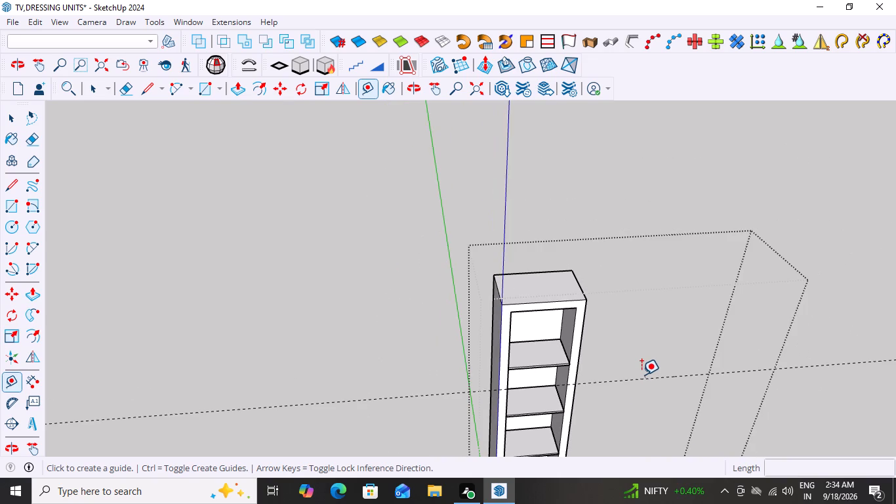
key("ctrl+z")
key("ctrl+z")
key("ctrl+z")
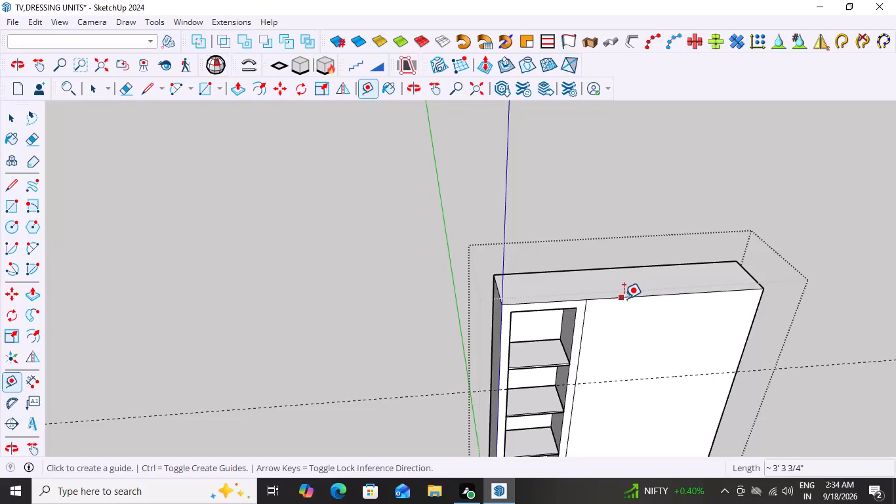
middle_click_drag(694, 415, 605, 369)
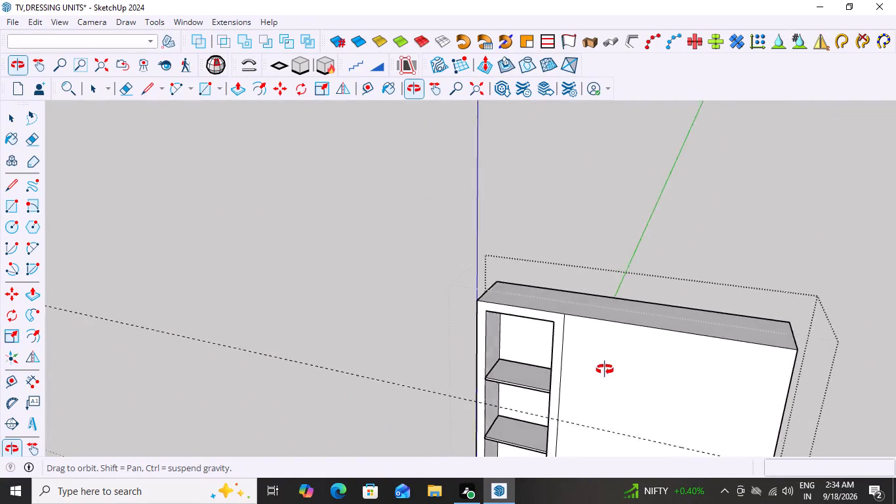
middle_click_drag(605, 369, 663, 326)
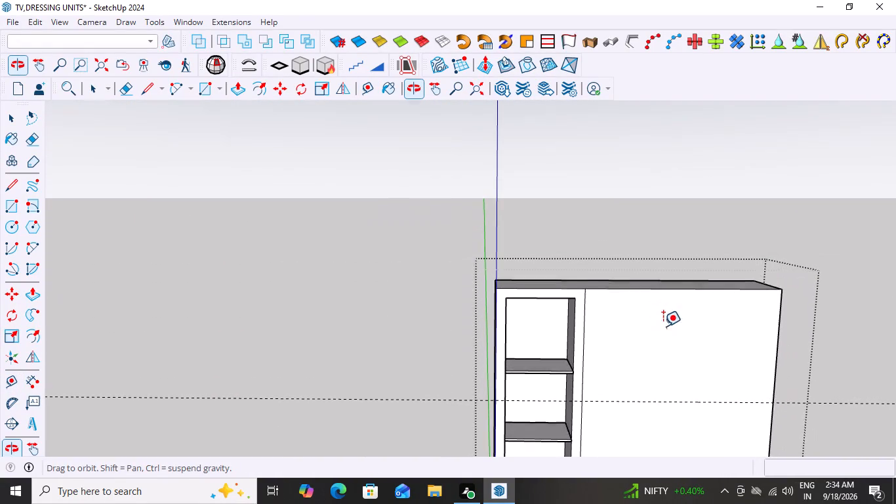
middle_click_drag(663, 326, 663, 325)
Exit the cabinet group and delete the horizontal guide line crossing the unit's front.
key("space")
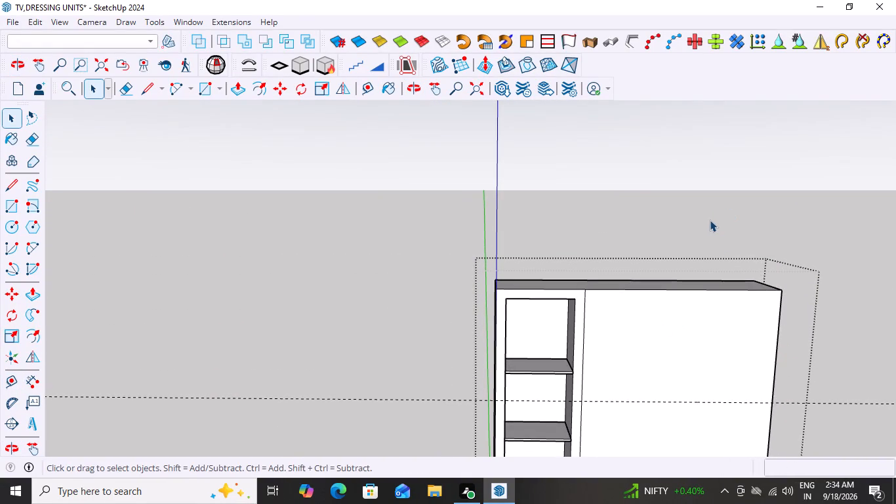
key("Escape")
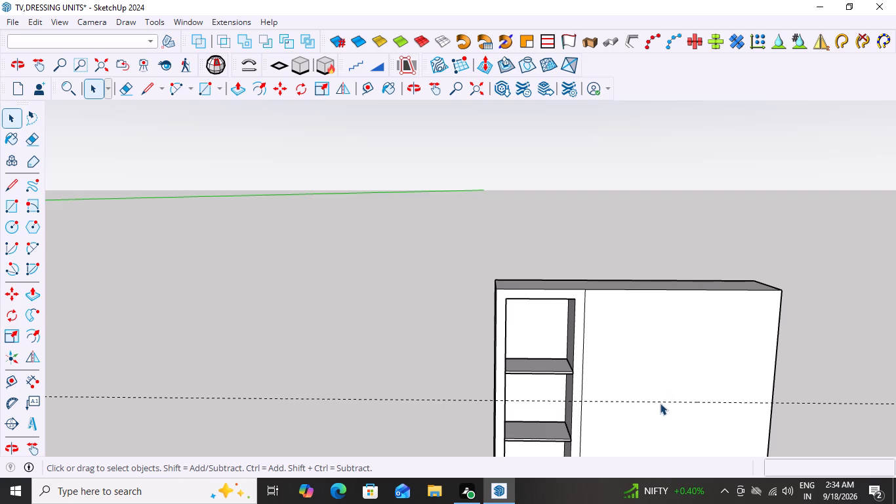
left_click(660, 400)
triple_click(660, 400)
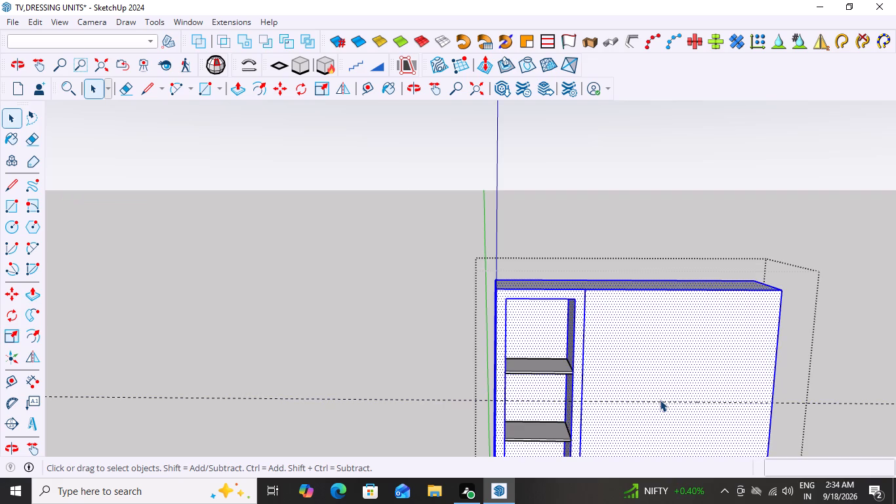
left_click(394, 396)
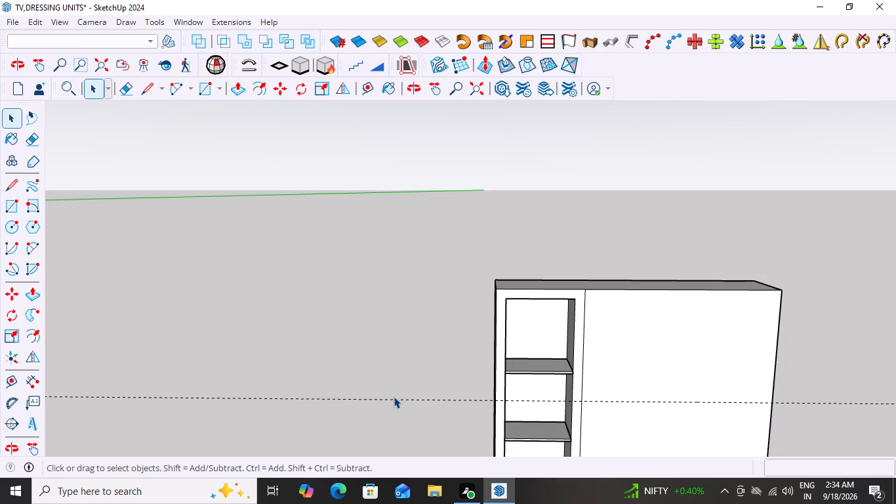
left_click(394, 396)
left_click(394, 398)
left_click(393, 398)
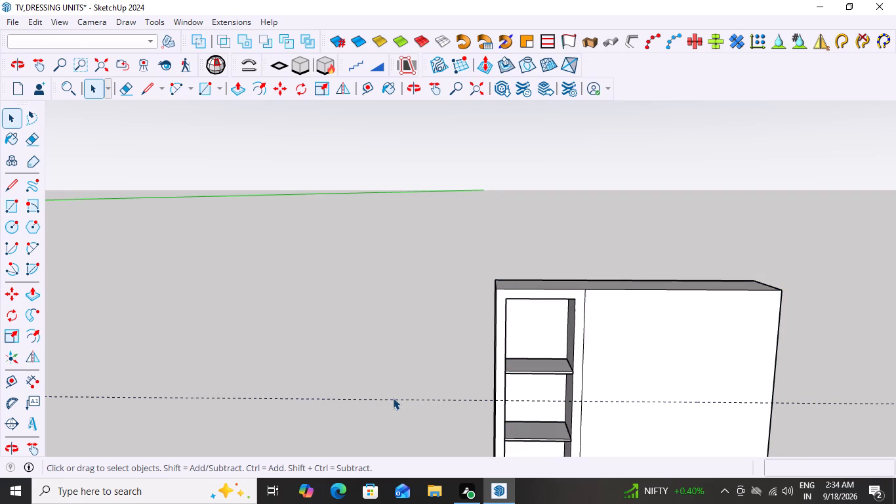
triple_click(393, 398)
left_click(393, 398)
left_click(483, 316)
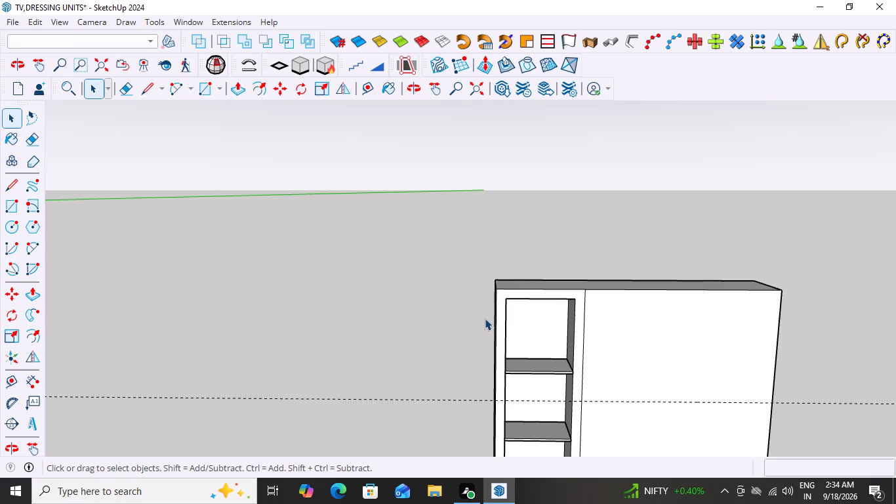
left_click(493, 328)
double_click(493, 328)
left_click(495, 297)
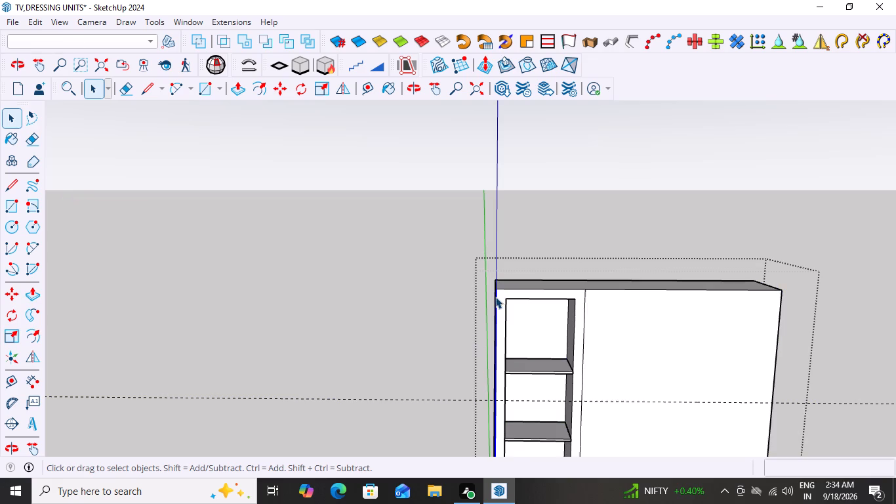
left_click(462, 309)
double_click(450, 400)
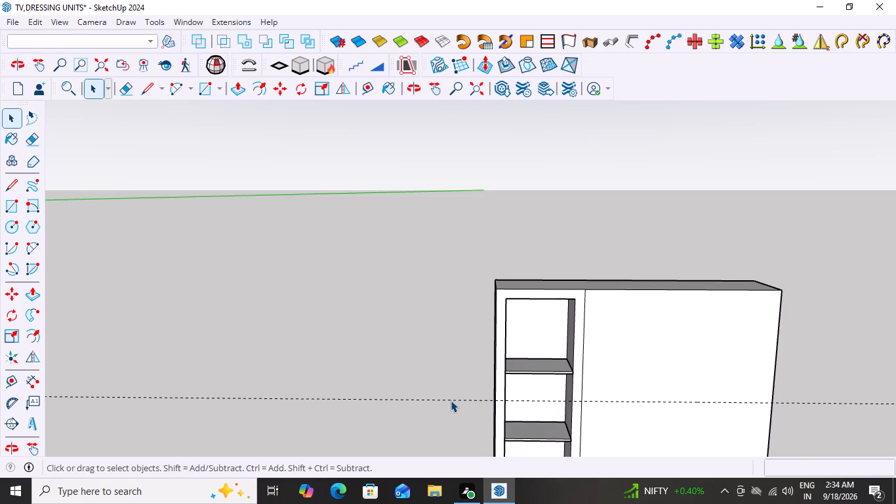
left_click(451, 398)
left_click(451, 398)
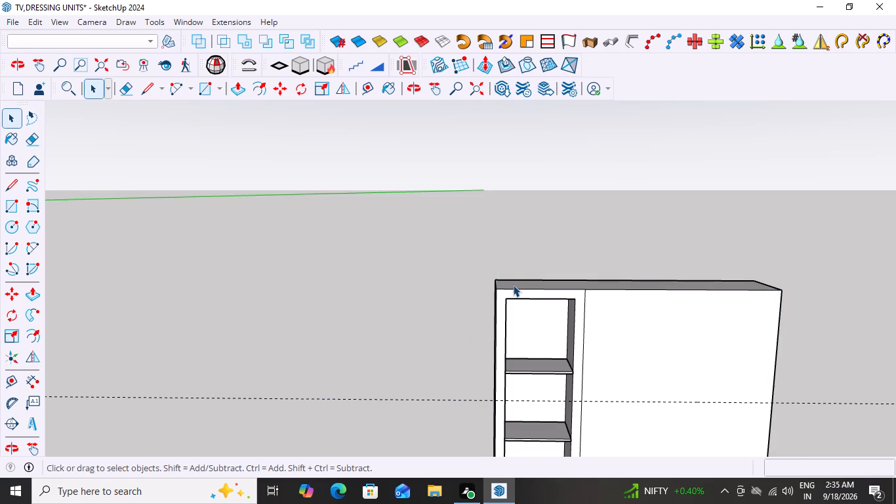
left_click(512, 282)
left_click(512, 282)
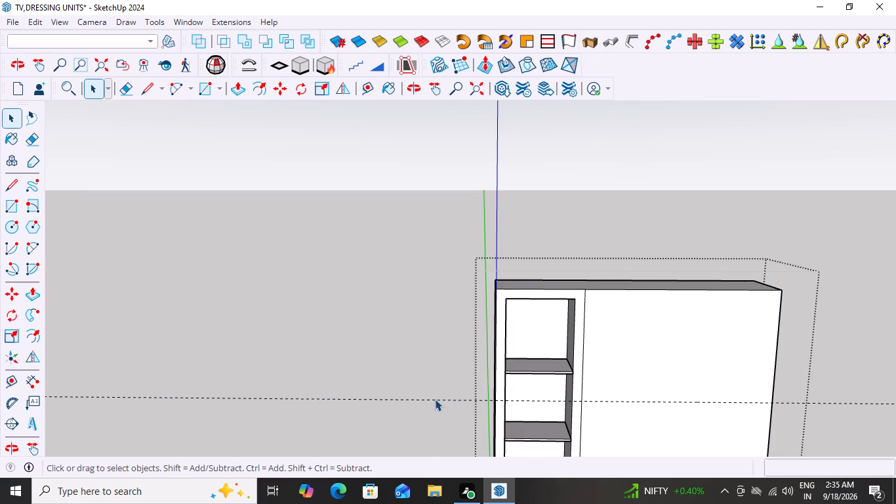
left_click(436, 396)
left_click(438, 397)
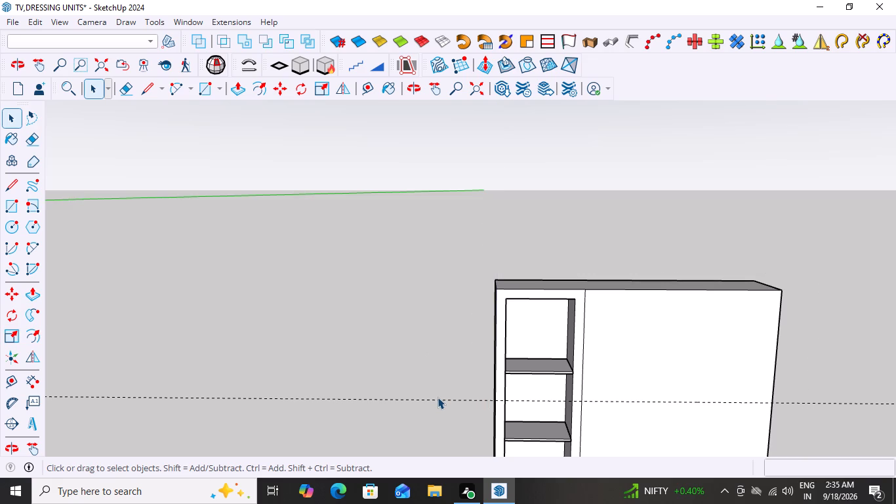
left_click(438, 397)
left_click(36, 25)
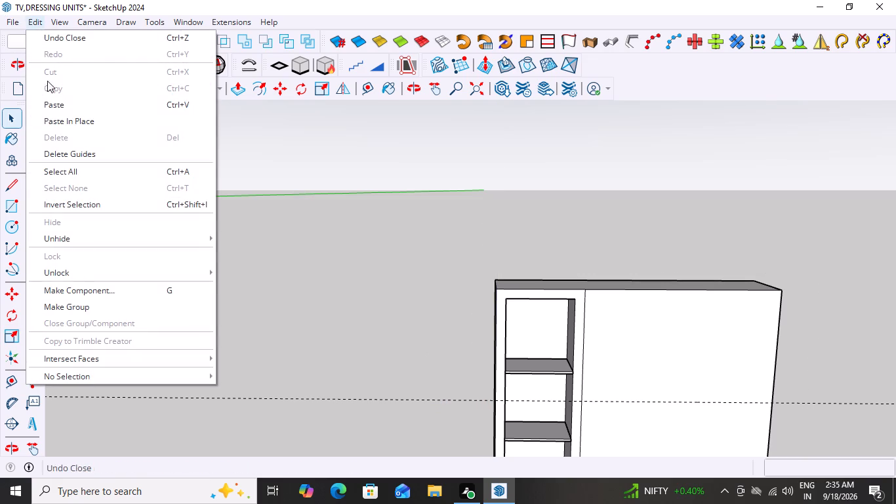
left_click(91, 157)
Examine the whole unit from several angles and distances, including its top, front face and base plinth.
scroll(303, 254, "down", 3)
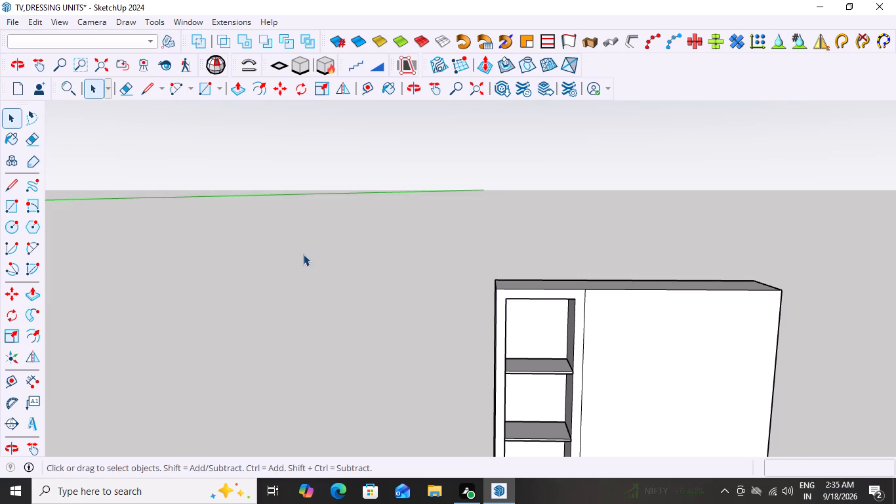
scroll(303, 254, "down", 6)
middle_click(308, 248)
scroll(444, 352, "down", 3)
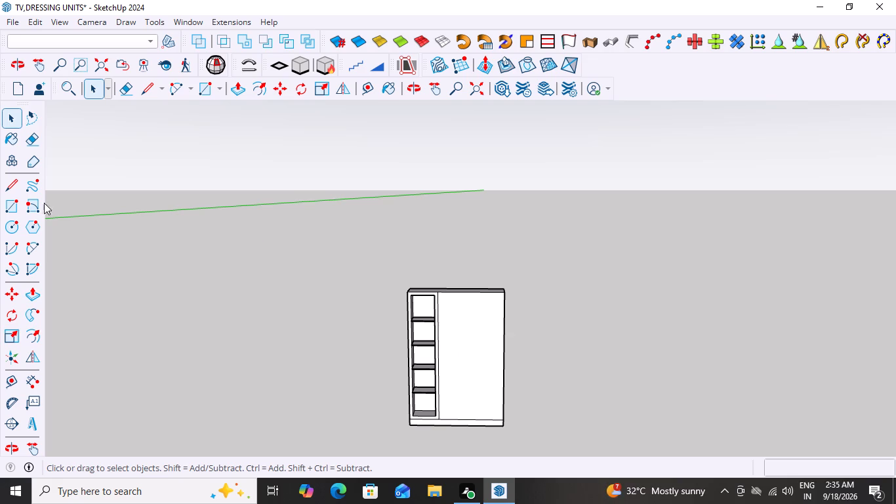
scroll(520, 361, "down", 8)
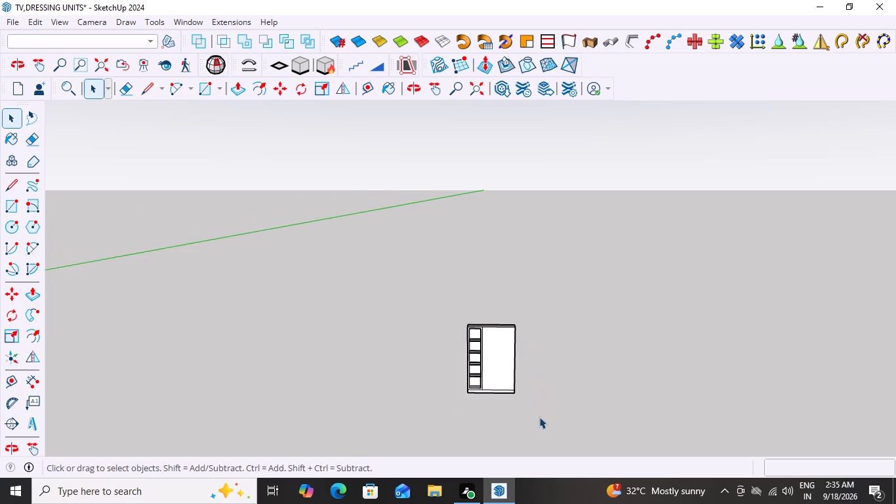
scroll(499, 417, "up", 14)
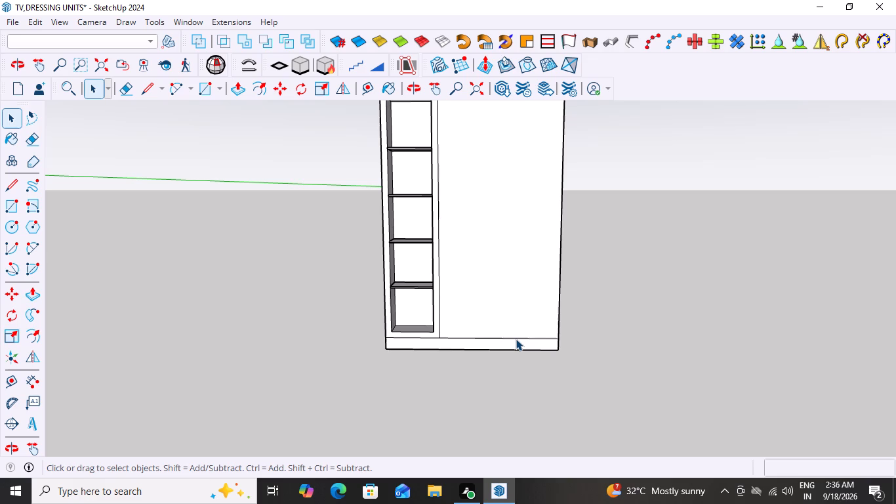
scroll(532, 380, "down", 8)
scroll(573, 398, "up", 4)
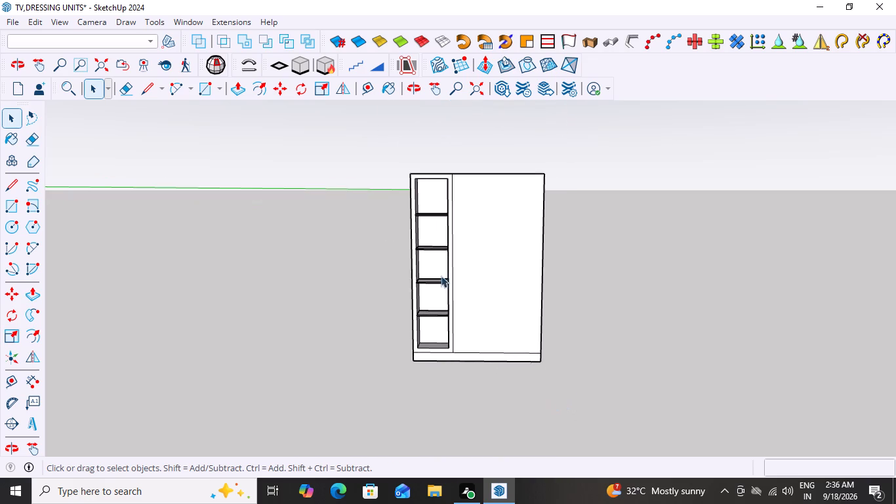
scroll(407, 245, "up", 3)
scroll(479, 362, "up", 3)
scroll(527, 342, "down", 6)
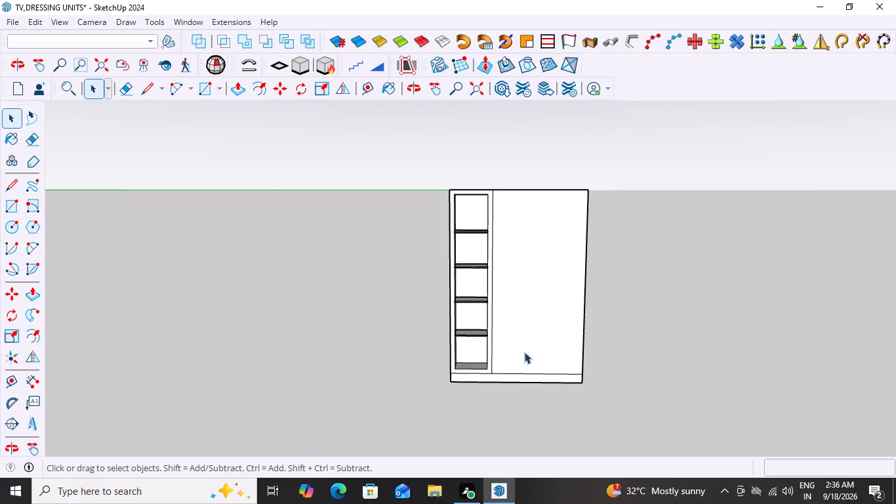
scroll(524, 352, "down", 4)
middle_click_drag(554, 403, 599, 396)
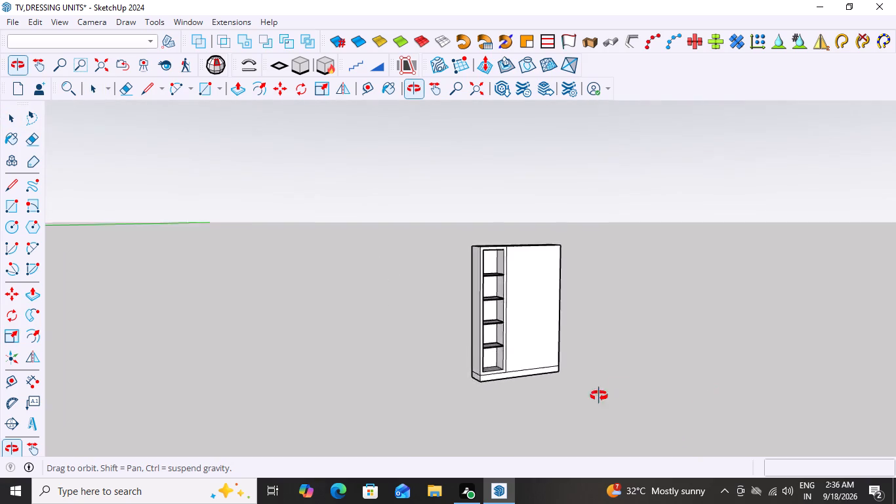
middle_click_drag(599, 396, 524, 411)
middle_click_drag(564, 418, 600, 425)
scroll(544, 255, "up", 3)
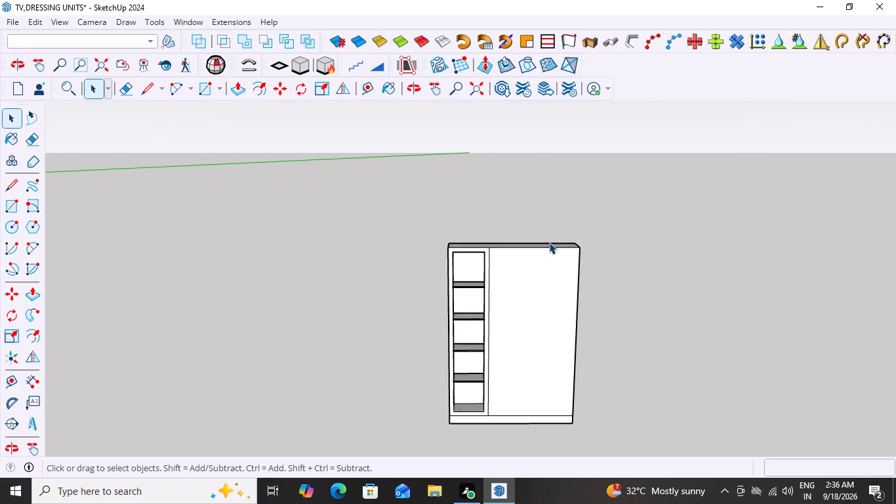
scroll(549, 242, "up", 7)
middle_click_drag(536, 264, 564, 342)
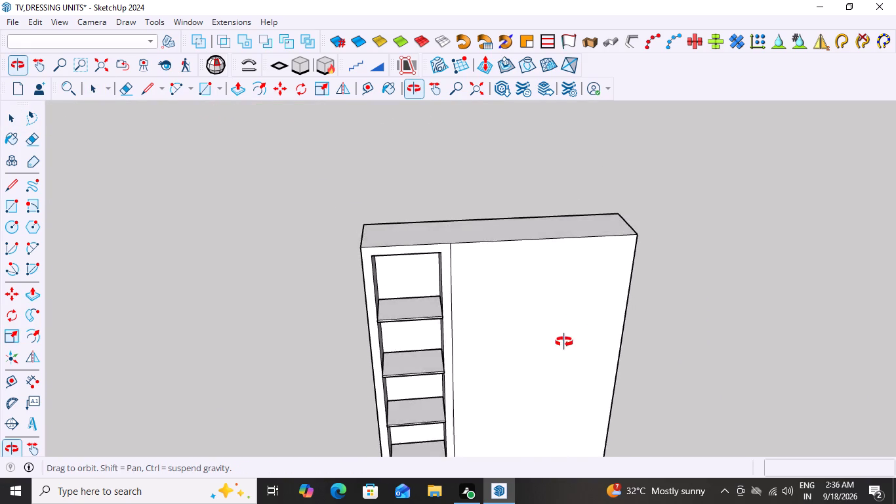
middle_click_drag(564, 342, 556, 303)
scroll(539, 398, "up", 1)
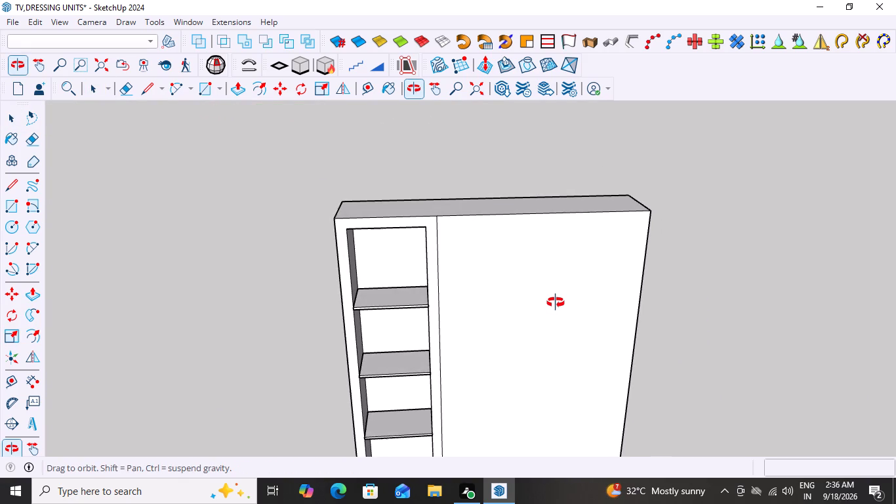
middle_click_drag(556, 303, 551, 264)
scroll(551, 264, "down", 6)
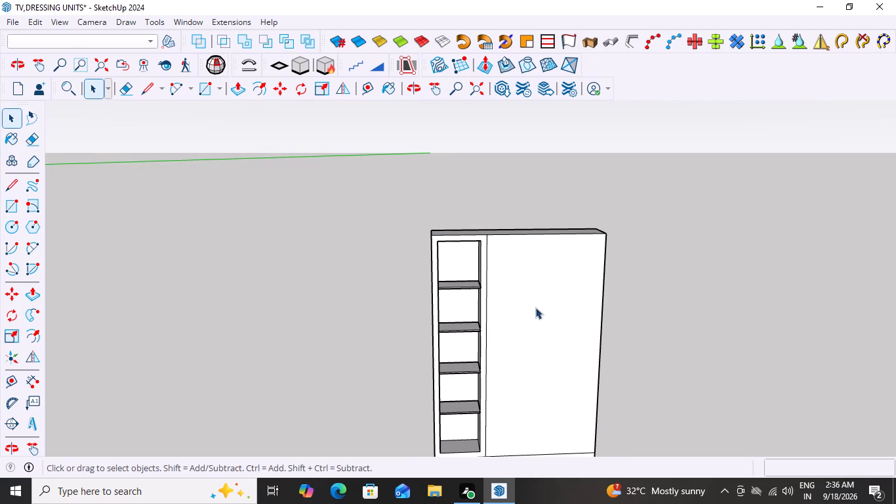
Inside the cabinet group, place a guide line 24" below the top front edge of the wide closed section.
left_click(541, 268)
scroll(558, 234, "up", 3)
left_click(554, 268)
left_click(554, 268)
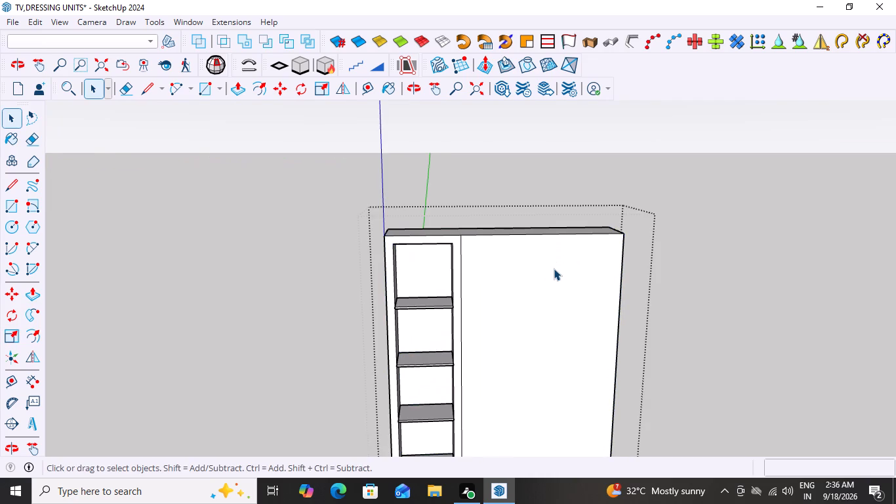
scroll(554, 268, "up", 2)
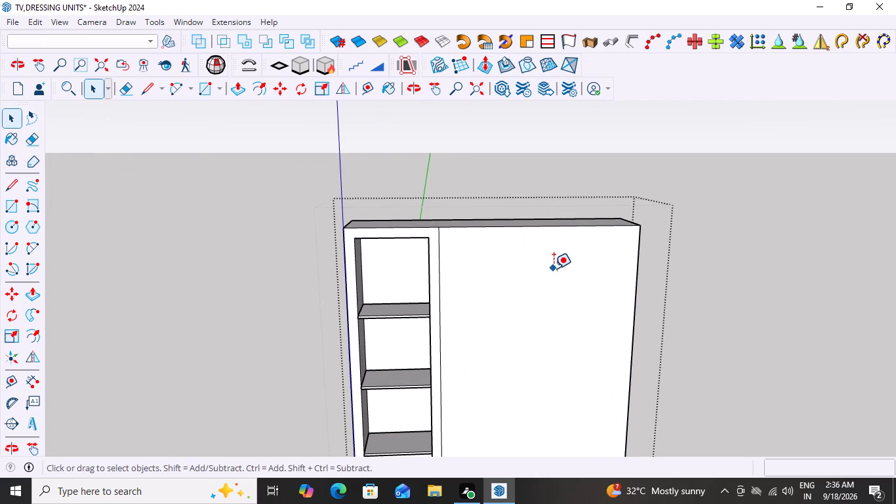
key("t")
left_click(563, 224)
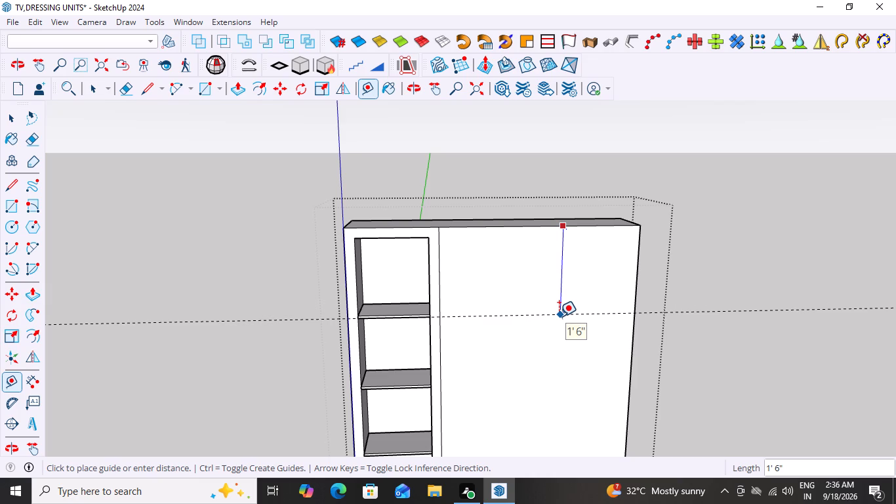
type("24")
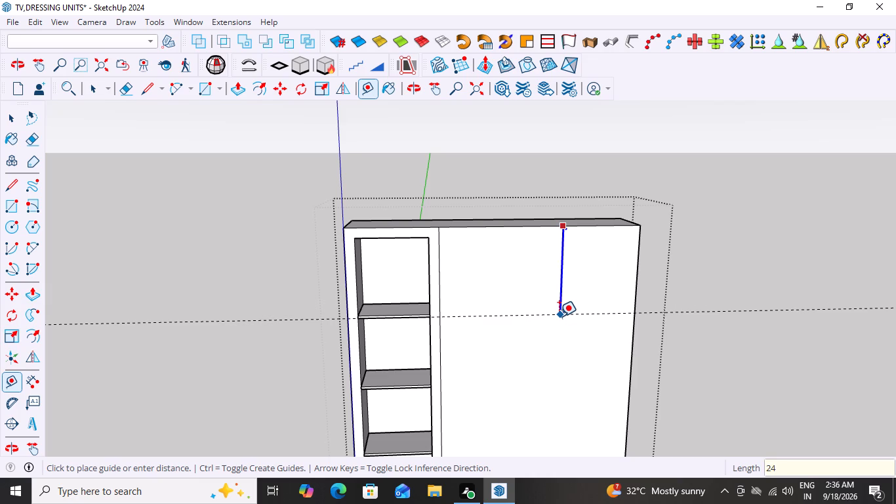
key("shift+quotedbl")
key("Return")
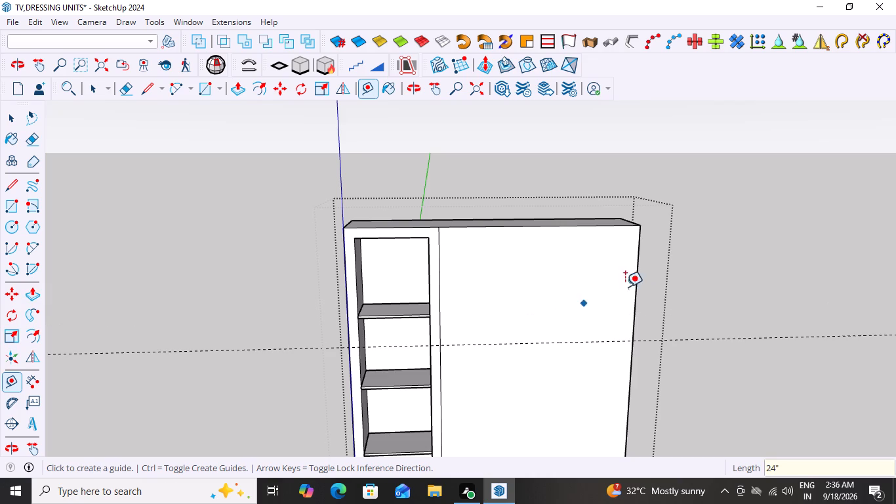
key("space")
left_click(717, 253)
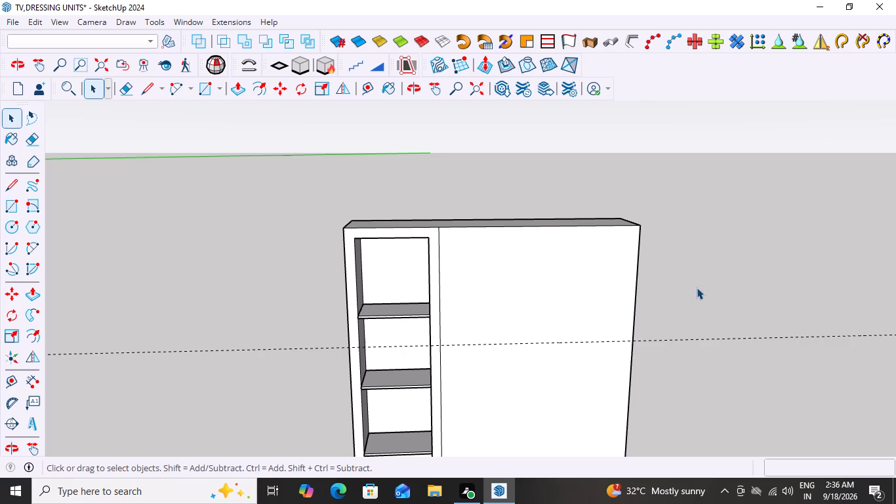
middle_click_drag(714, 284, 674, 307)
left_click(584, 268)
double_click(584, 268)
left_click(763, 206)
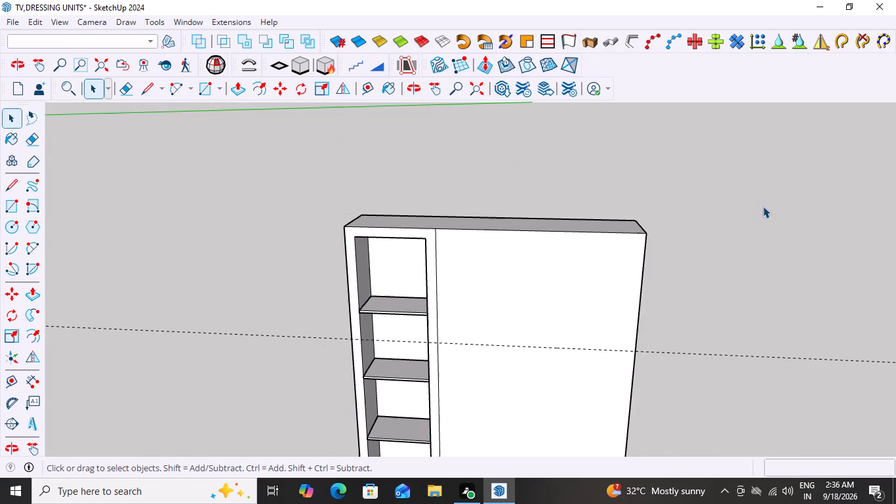
Open the cabinet group for editing at the upper front of the wide closed section.
left_click(621, 254)
left_click(621, 254)
left_click(621, 254)
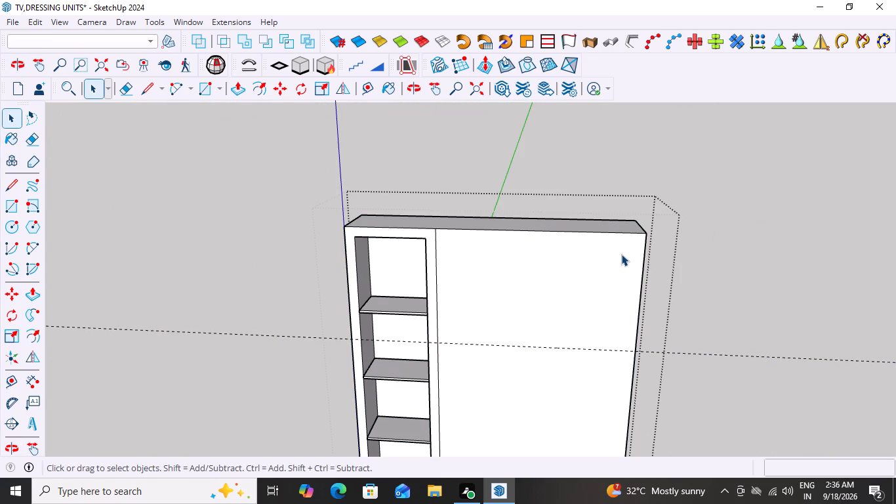
middle_click_drag(727, 273, 767, 170)
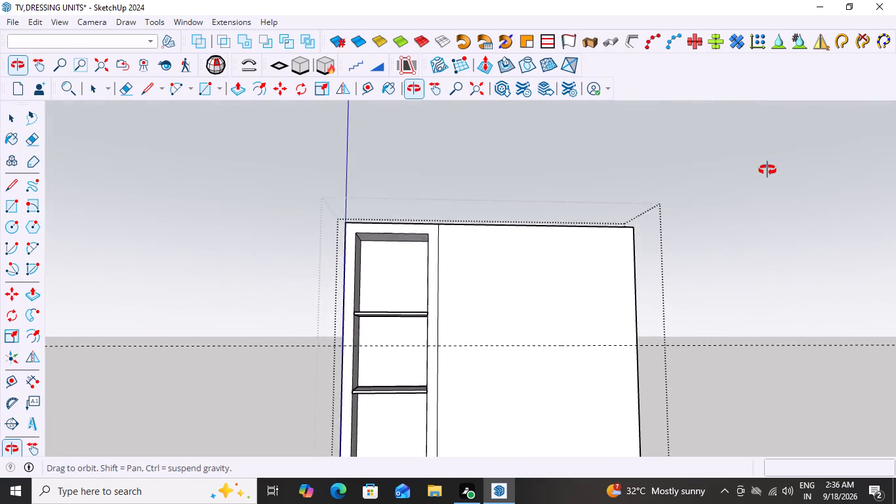
middle_click_drag(767, 170, 743, 298)
scroll(544, 392, "up", 2)
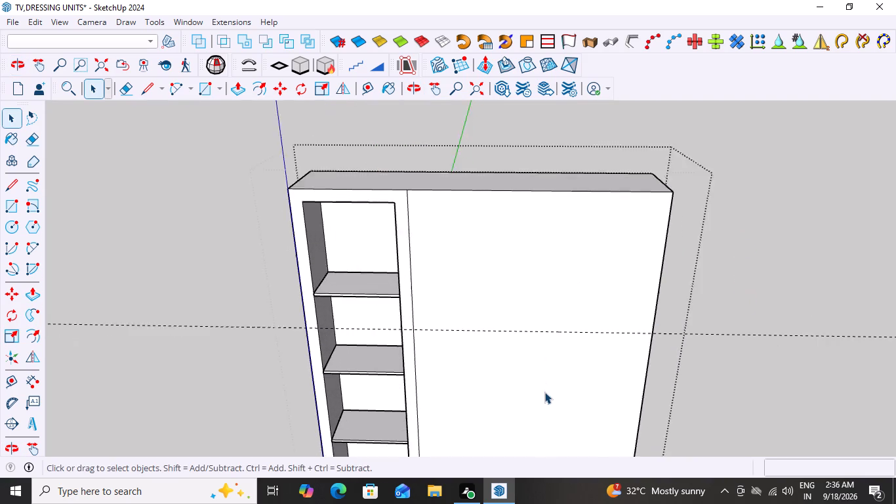
scroll(544, 392, "up", 2)
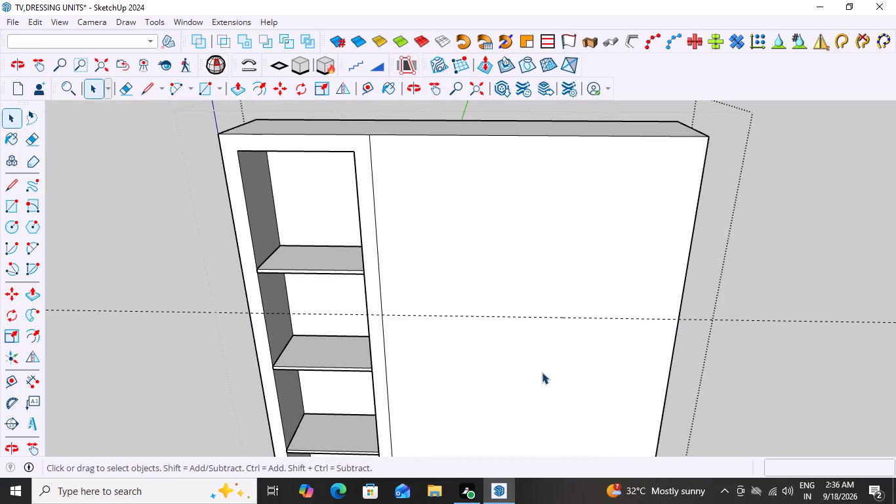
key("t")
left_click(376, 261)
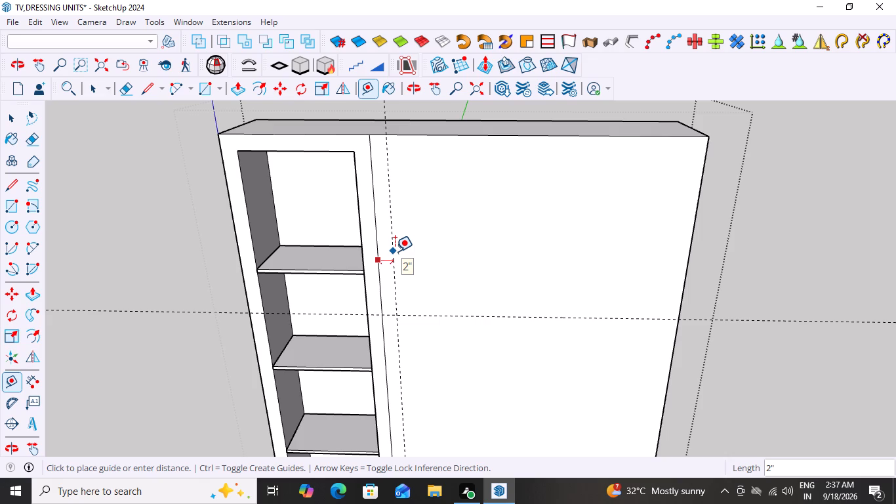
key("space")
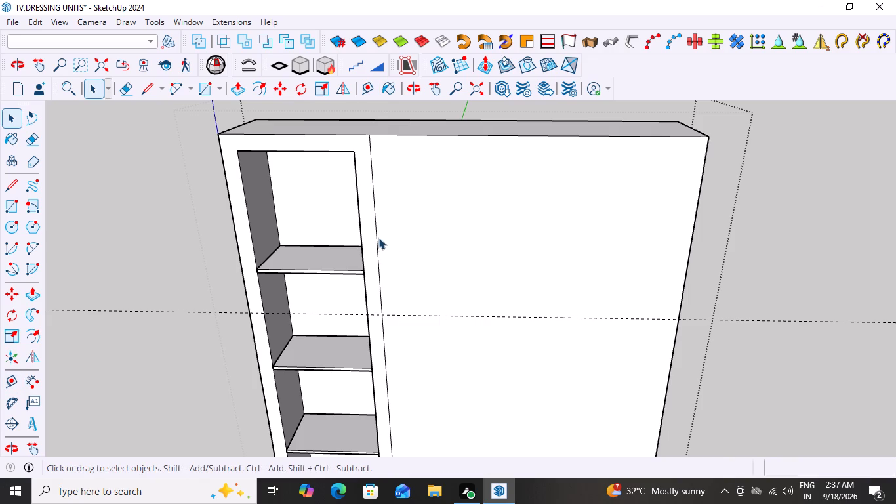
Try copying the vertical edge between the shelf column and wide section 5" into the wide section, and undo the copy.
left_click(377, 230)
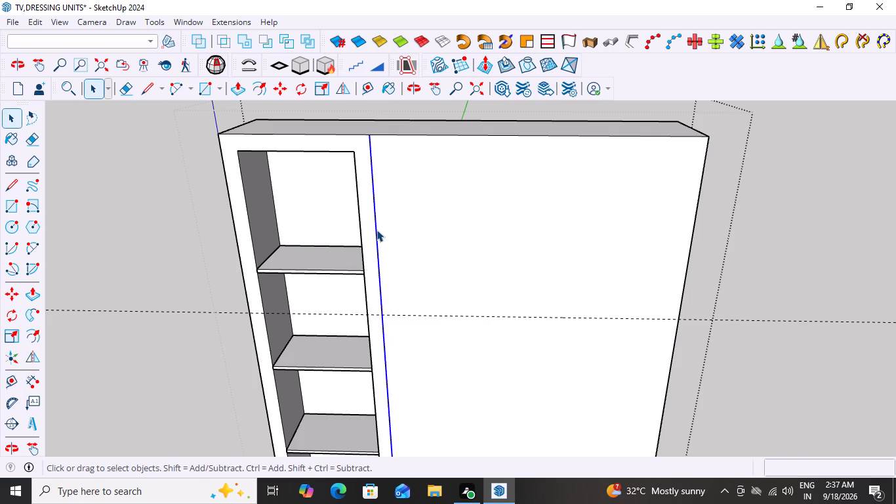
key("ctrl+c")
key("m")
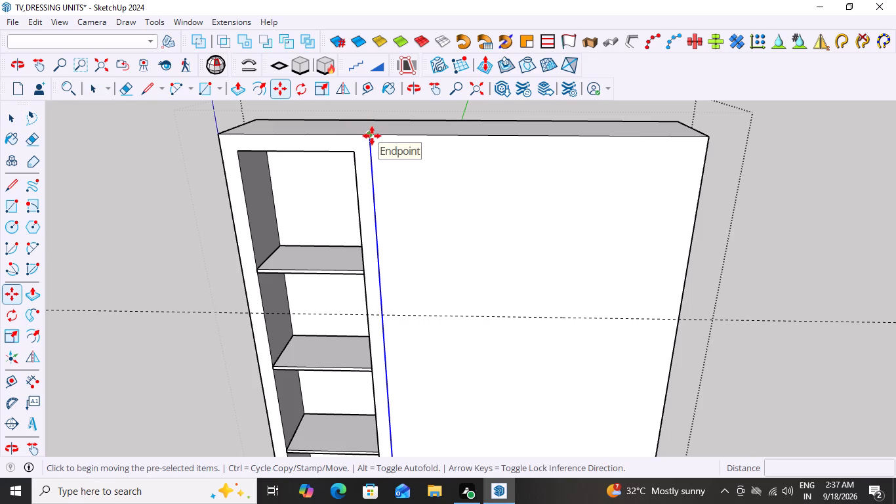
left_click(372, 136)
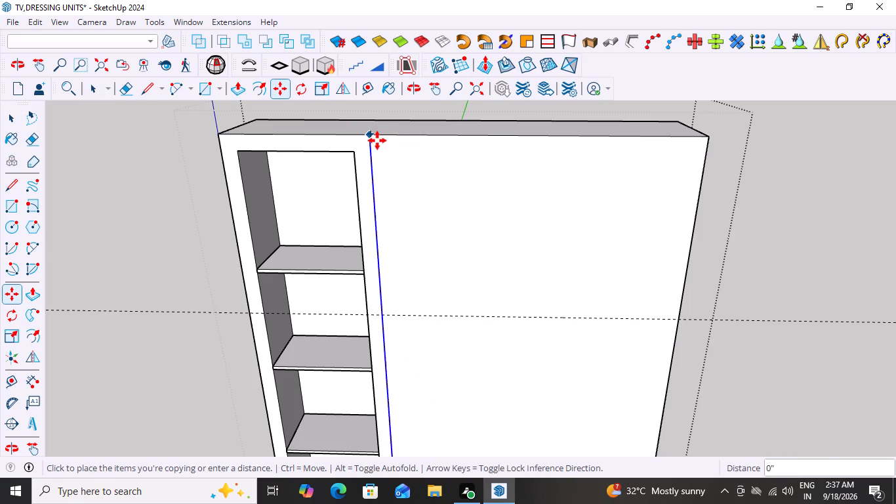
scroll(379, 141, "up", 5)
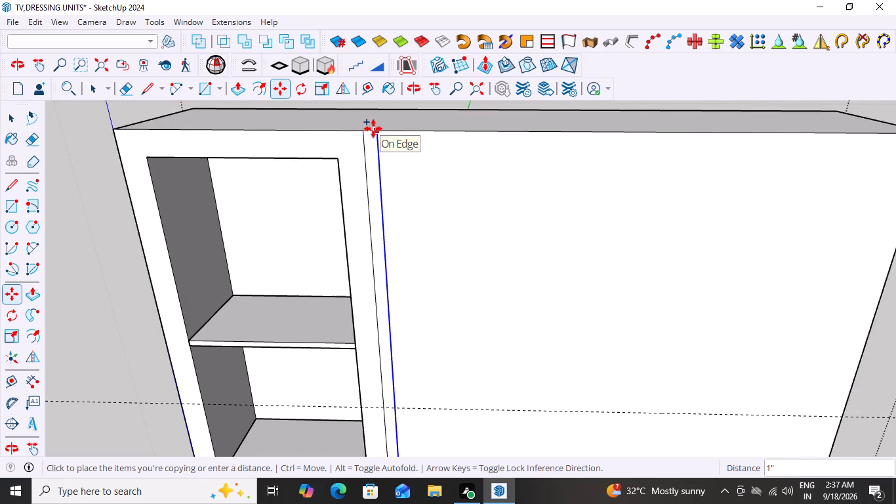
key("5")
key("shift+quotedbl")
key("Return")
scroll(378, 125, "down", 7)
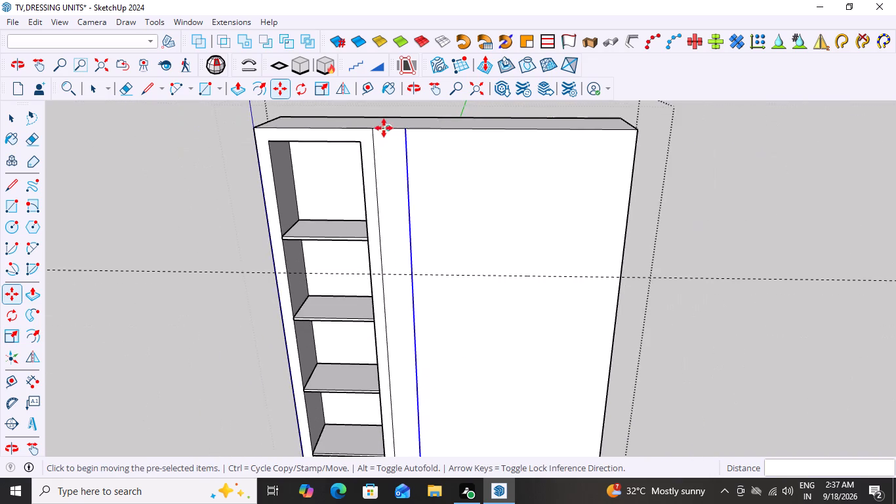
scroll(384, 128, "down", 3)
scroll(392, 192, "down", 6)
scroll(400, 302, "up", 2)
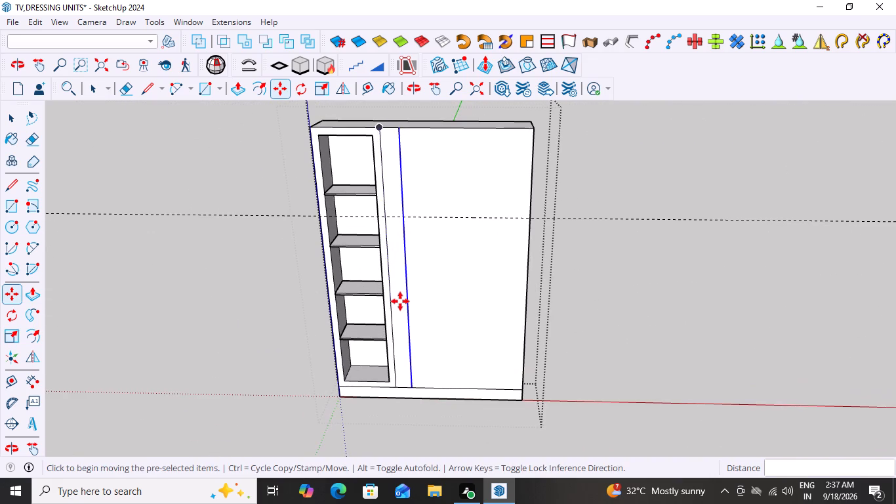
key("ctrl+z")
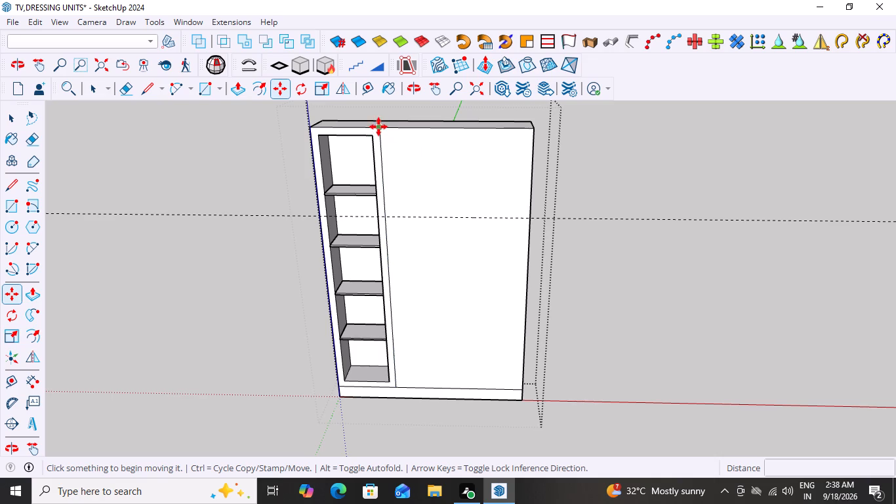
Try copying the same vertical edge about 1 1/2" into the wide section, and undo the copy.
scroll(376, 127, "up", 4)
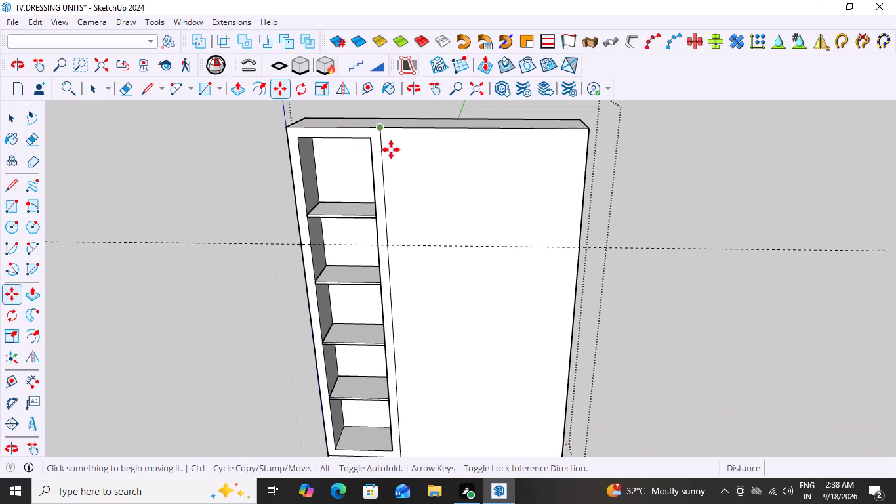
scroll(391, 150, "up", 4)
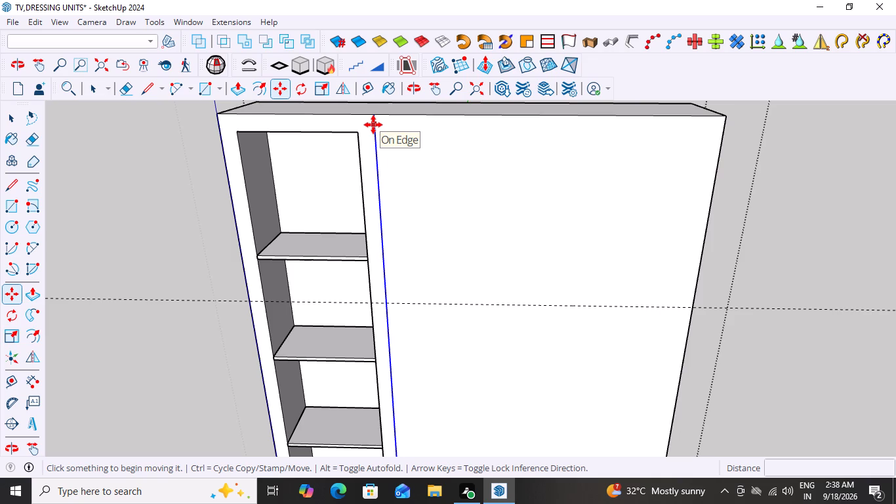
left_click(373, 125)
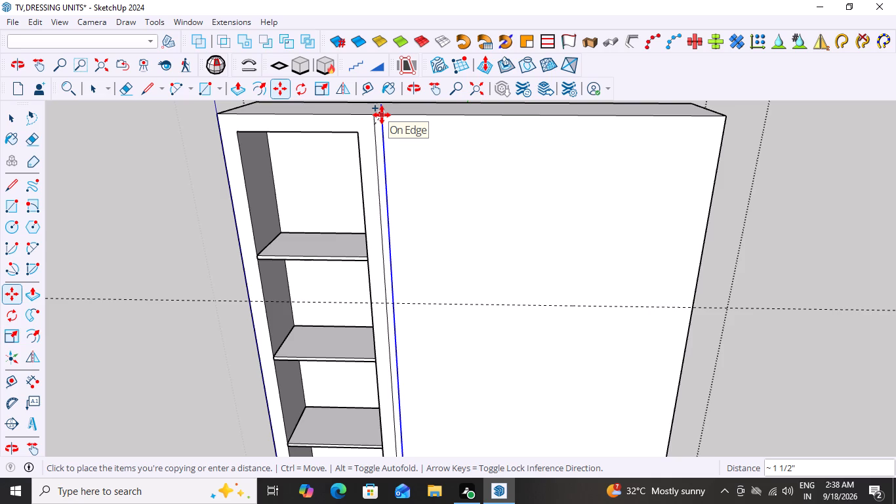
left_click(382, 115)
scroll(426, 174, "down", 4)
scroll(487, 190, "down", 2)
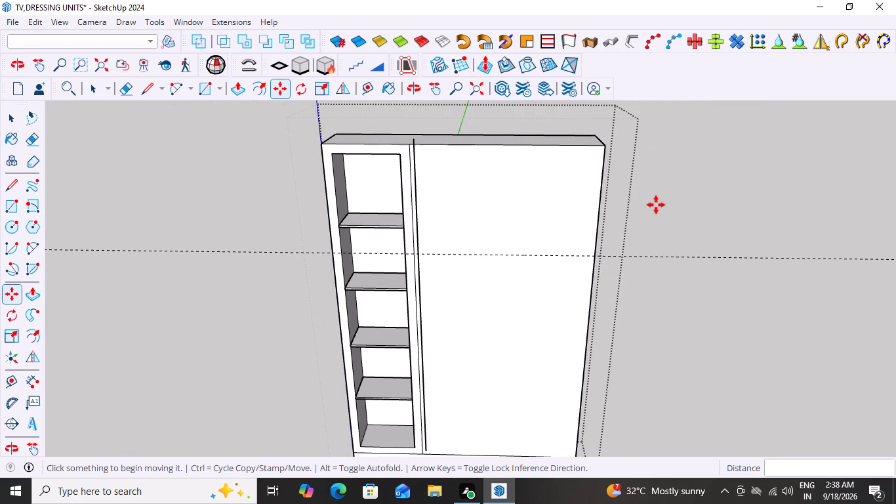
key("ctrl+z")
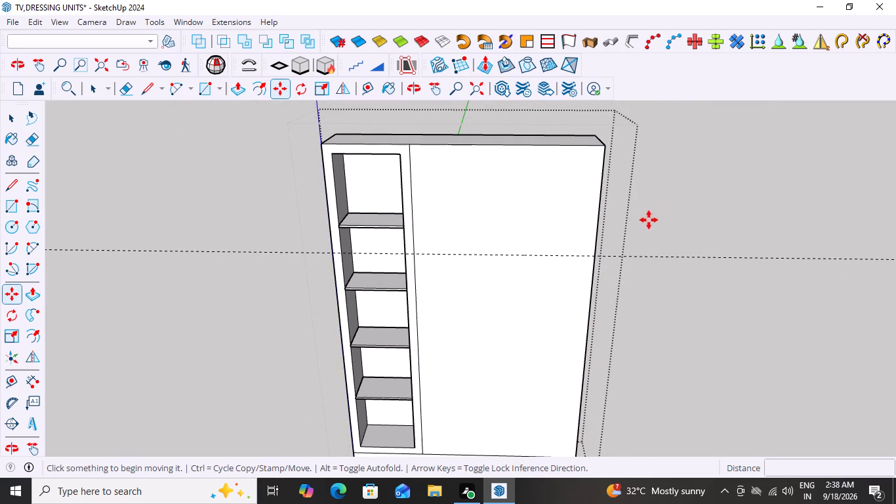
Draw a rectangle 2' high by about 3' 3 3/4" wide on the wide section's front, from its top edge to the guide line.
key("space")
middle_click_drag(693, 227, 714, 187)
scroll(712, 188, "down", 4)
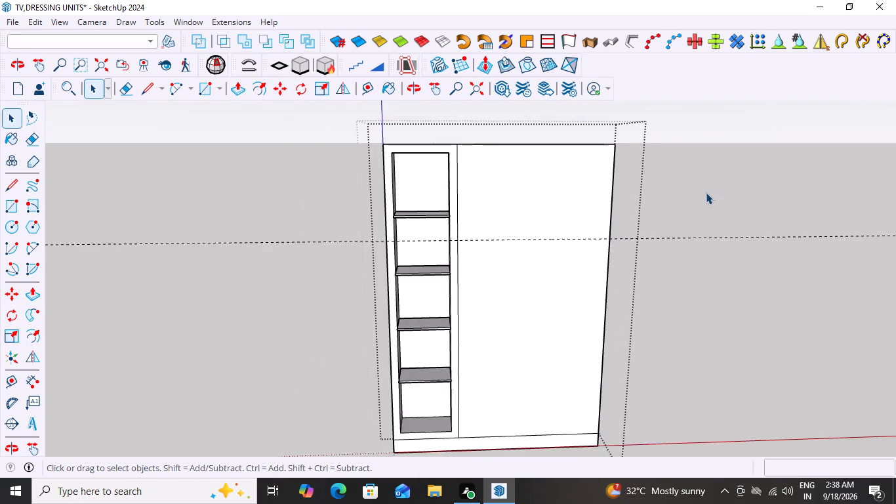
scroll(706, 192, "down", 2)
scroll(558, 383, "up", 5)
scroll(550, 364, "down", 8)
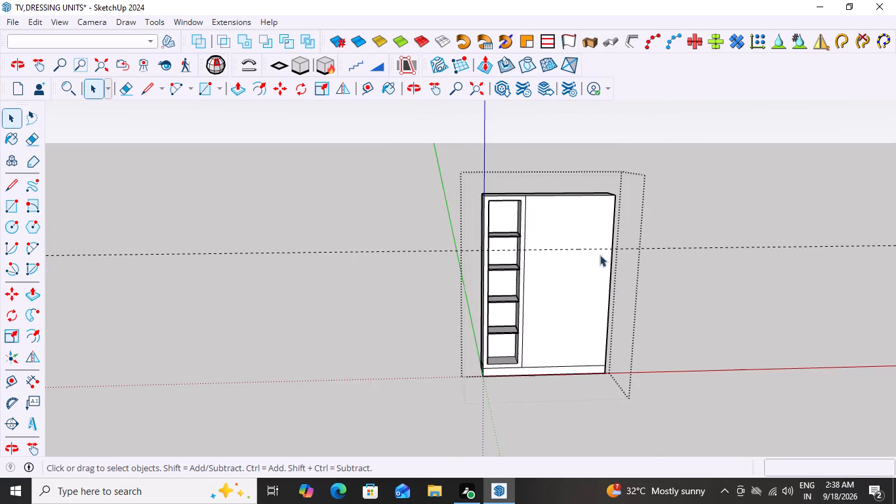
scroll(543, 199, "up", 5)
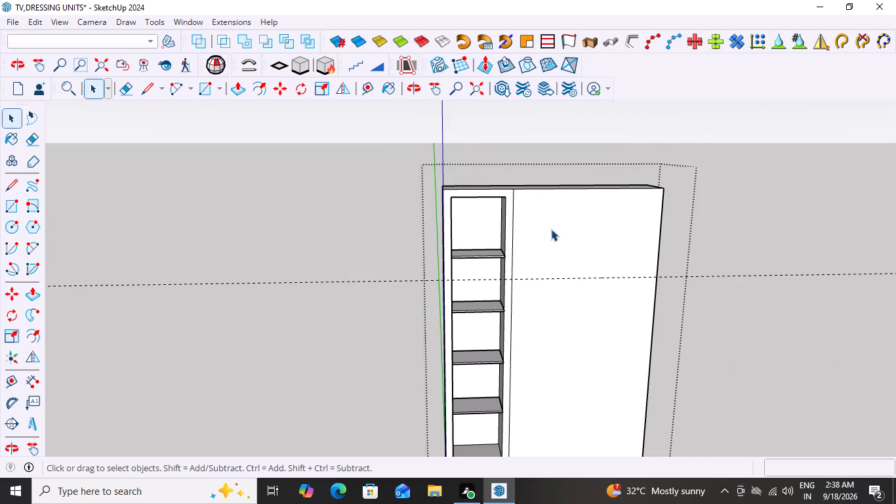
key("r")
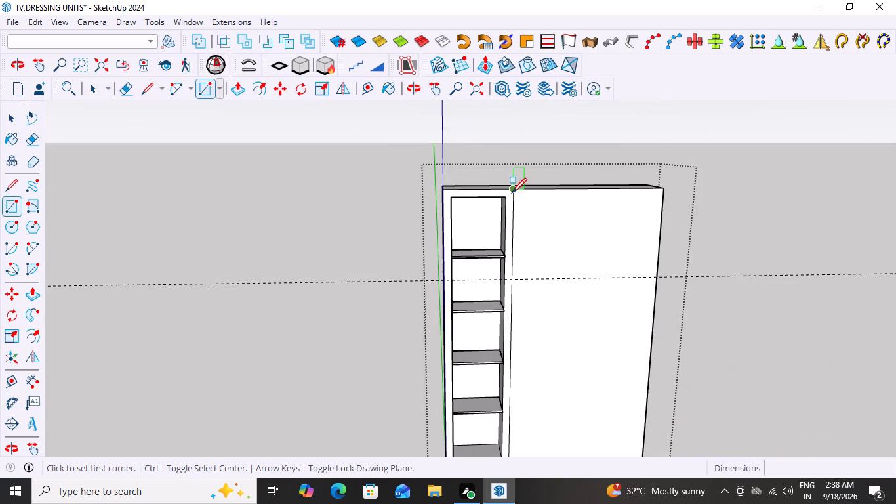
left_click(512, 193)
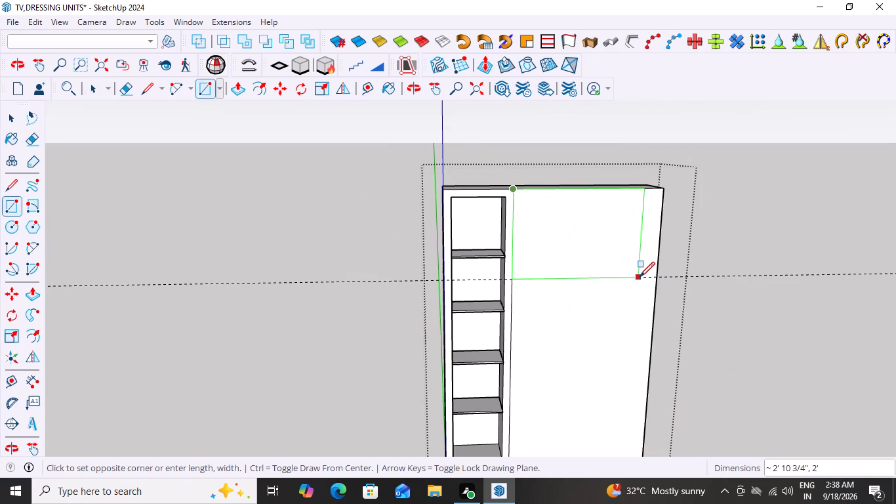
left_click(655, 278)
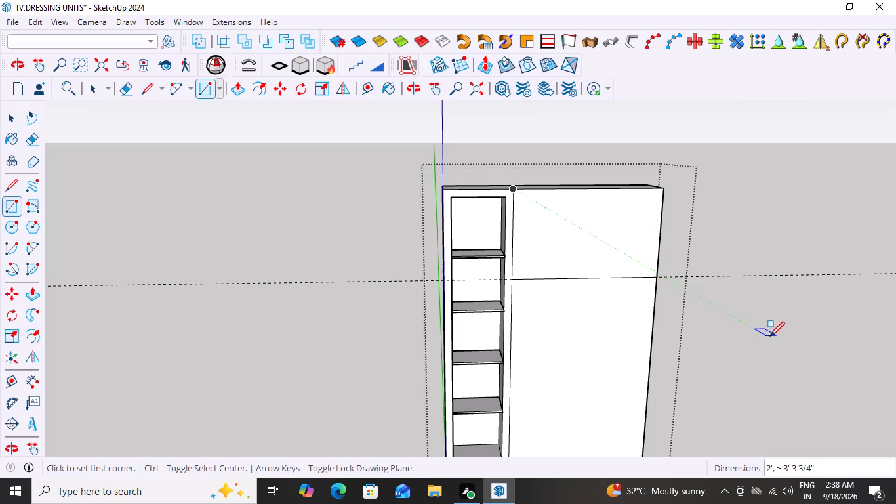
Examine the divided front of the wide section from the side, the front and further away.
middle_click_drag(771, 335, 481, 224)
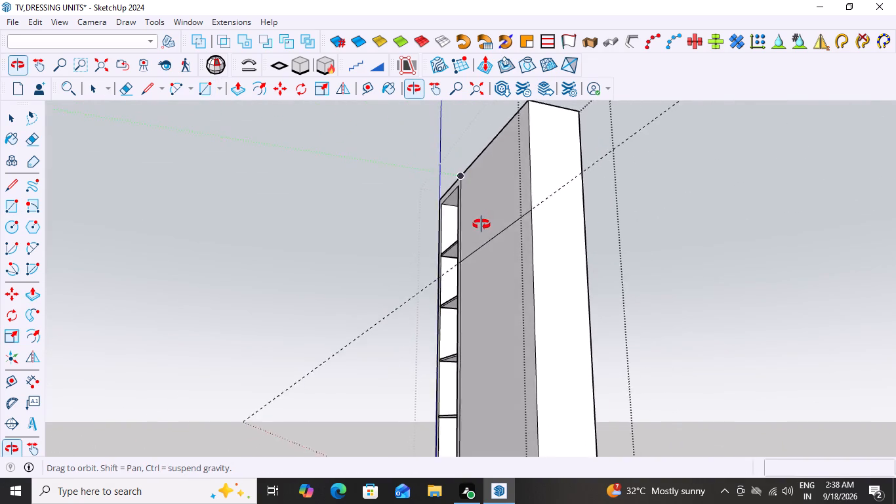
middle_click_drag(481, 224, 676, 283)
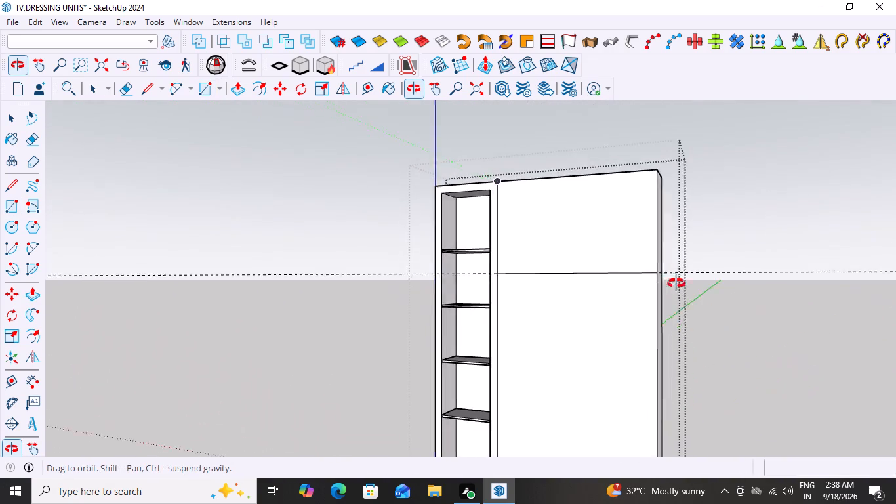
middle_click_drag(676, 283, 784, 278)
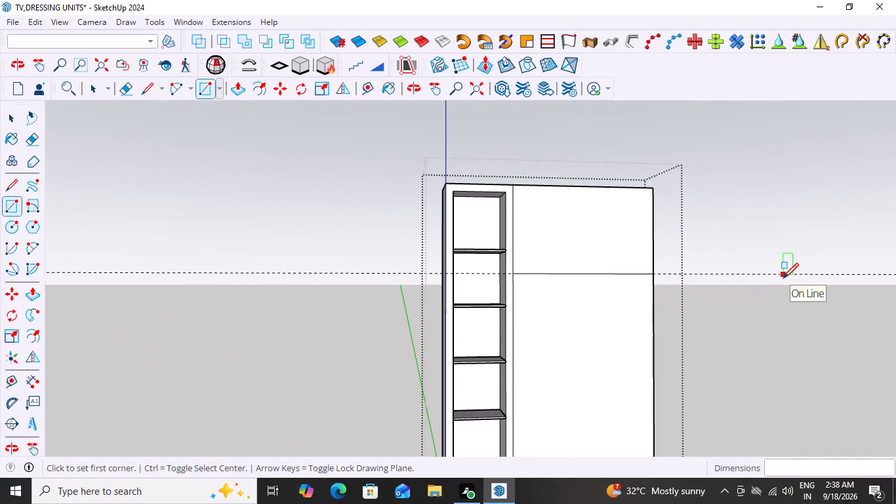
scroll(781, 279, "down", 6)
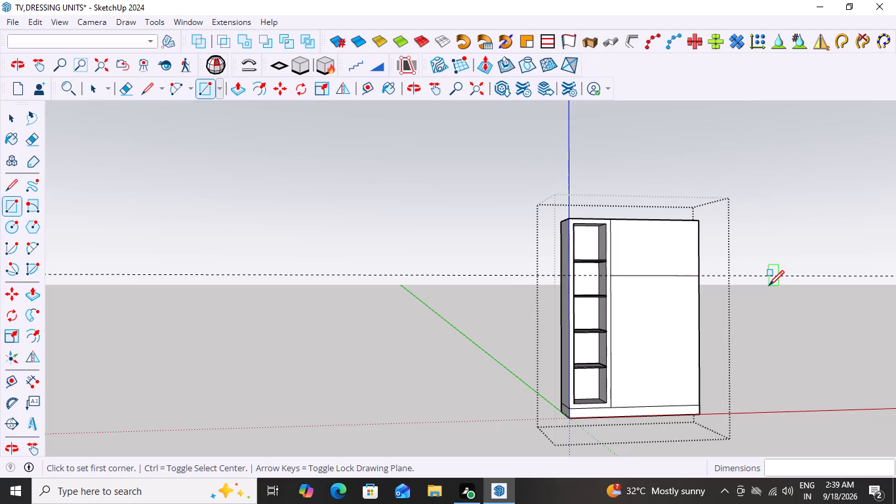
middle_click_drag(750, 243, 718, 236)
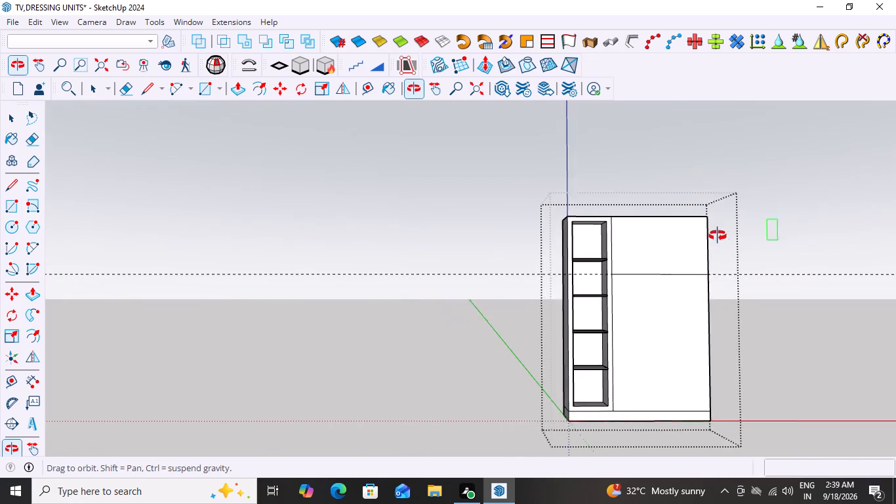
middle_click_drag(718, 236, 717, 235)
scroll(738, 270, "down", 5)
Delete the horizontal guide line running along the 24" division of the wide section's front.
key("space")
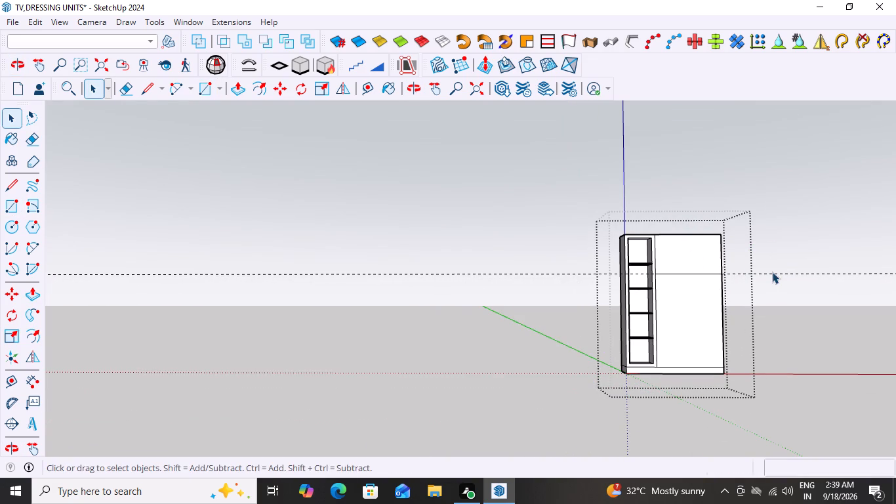
left_click(772, 270)
left_click(771, 273)
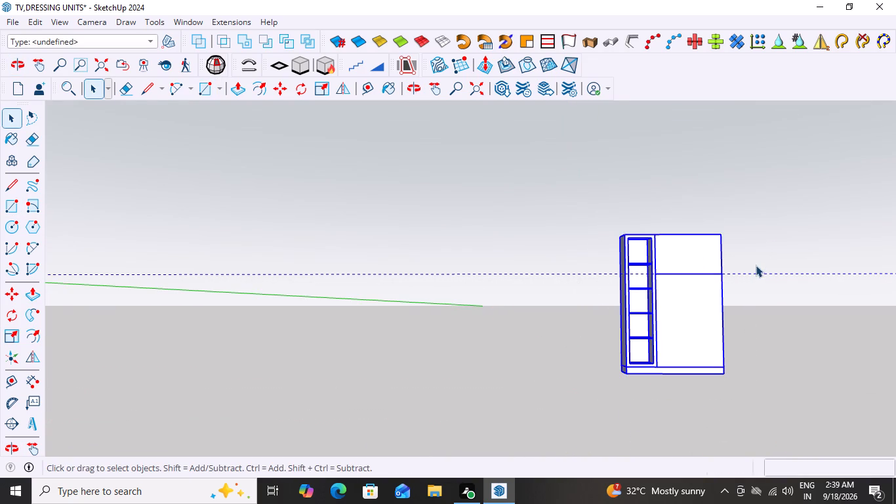
double_click(755, 272)
left_click(755, 272)
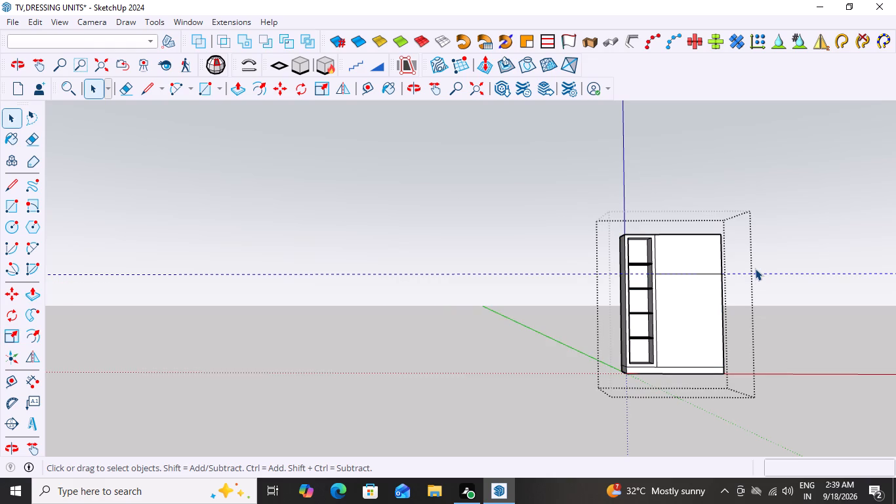
key("Delete")
Place a horizontal guide 12" above the dividing line on the wide section's front.
middle_click_drag(728, 278, 758, 297)
scroll(707, 306, "up", 15)
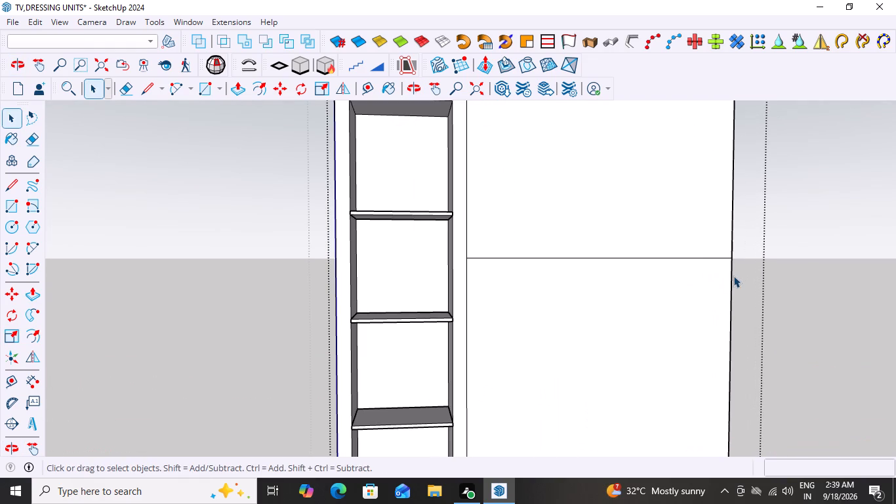
key("t")
scroll(733, 276, "down", 7)
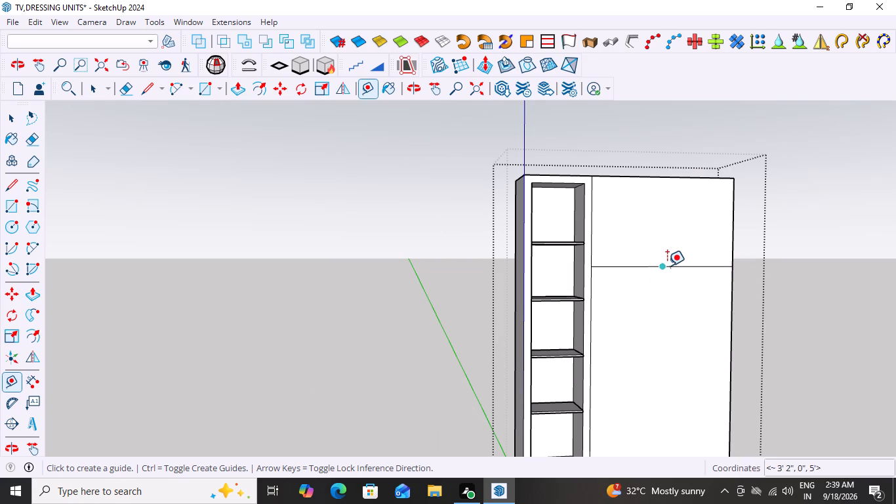
left_click(677, 264)
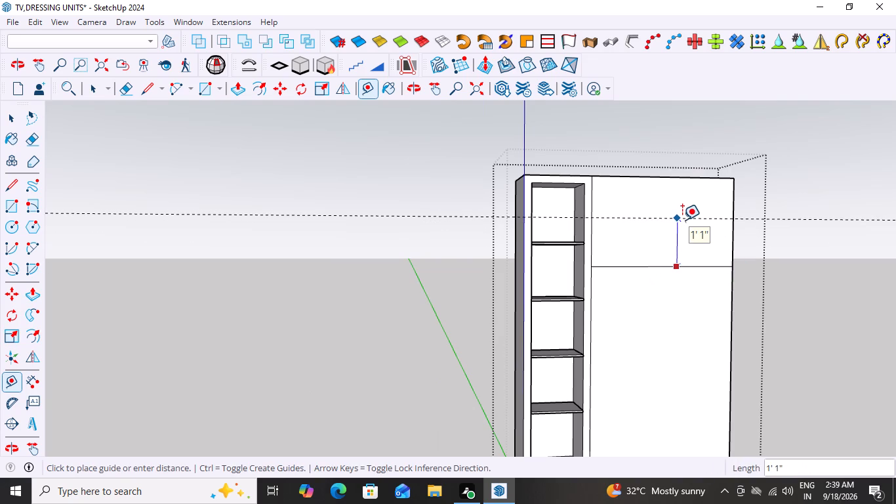
type("12")
key("shift+quotedbl")
key("Return")
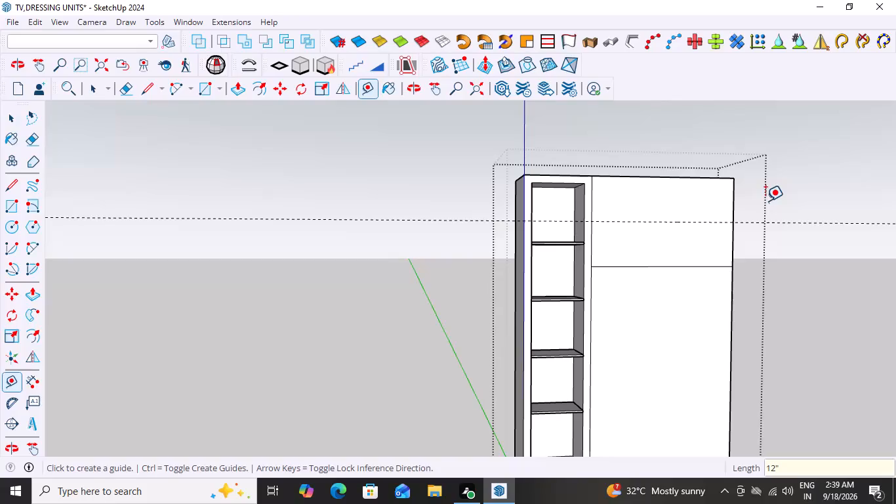
Draw a line about 3' 3 3/4" long along the guide, across the full width of the wide section's front.
key("space")
scroll(734, 245, "up", 8)
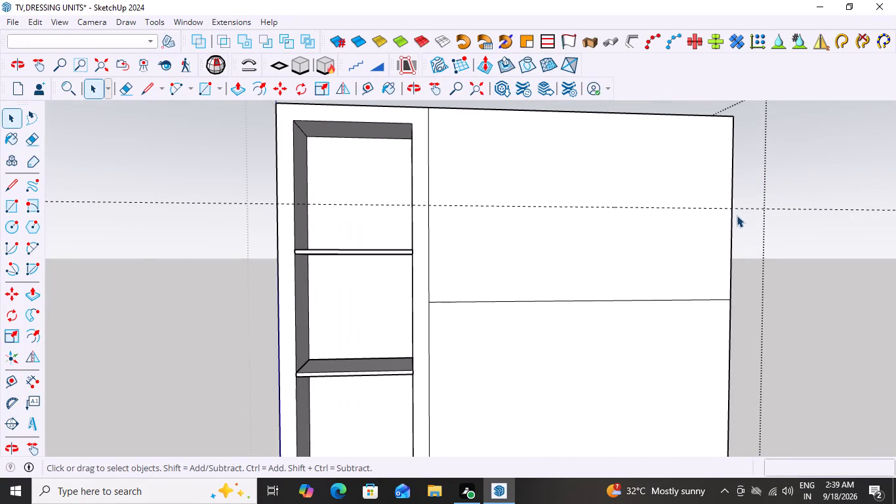
key("l")
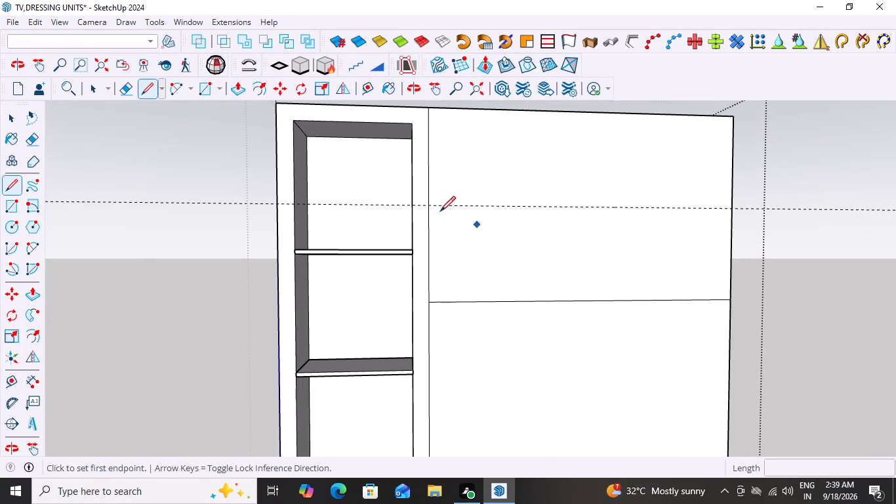
left_click(429, 206)
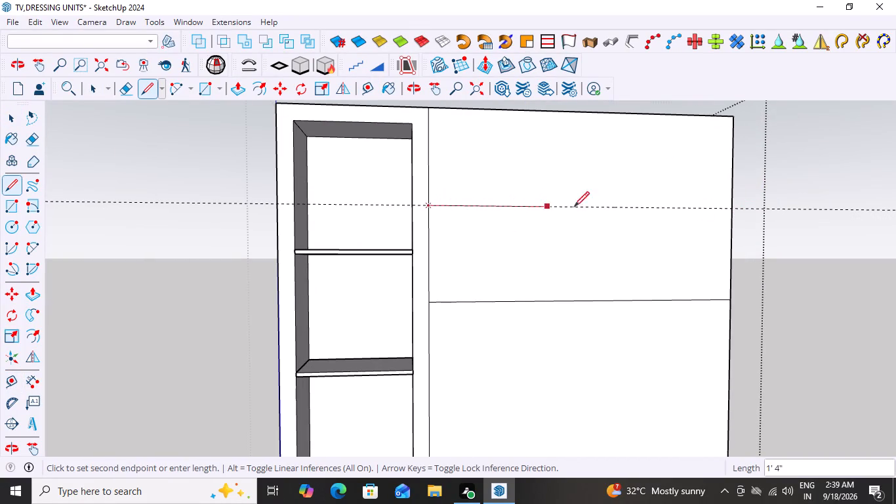
left_click(731, 210)
key("space")
Delete the horizontal guide line crossing the upper part of the unit.
scroll(784, 217, "down", 4)
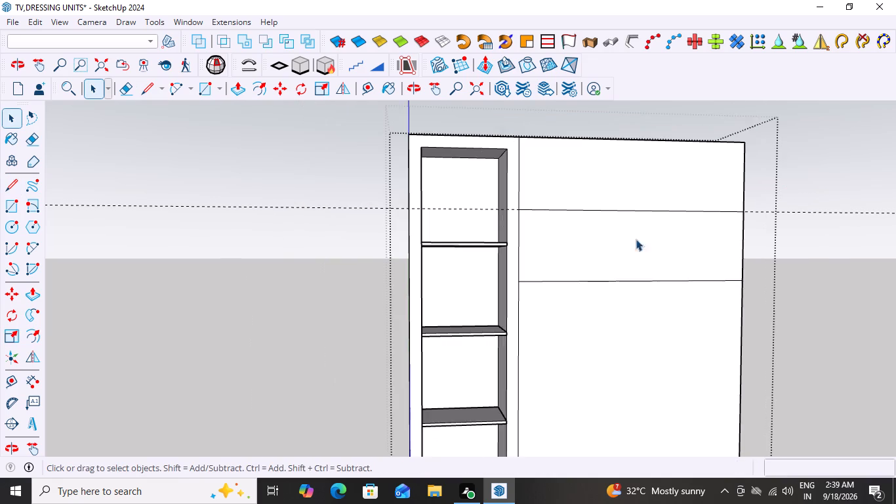
scroll(573, 262, "down", 8)
left_click(701, 240)
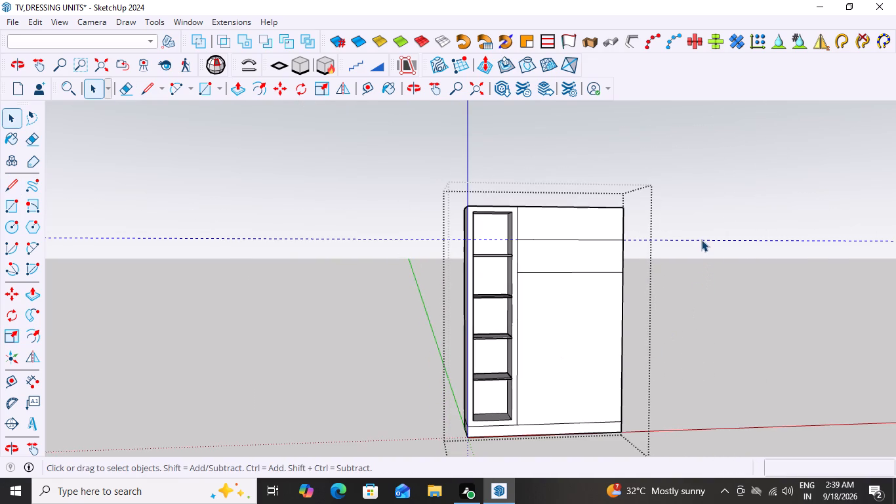
key("Delete")
Examine the upper bands and the large lower face of the wide section's front from several angles.
middle_click_drag(657, 257, 458, 280)
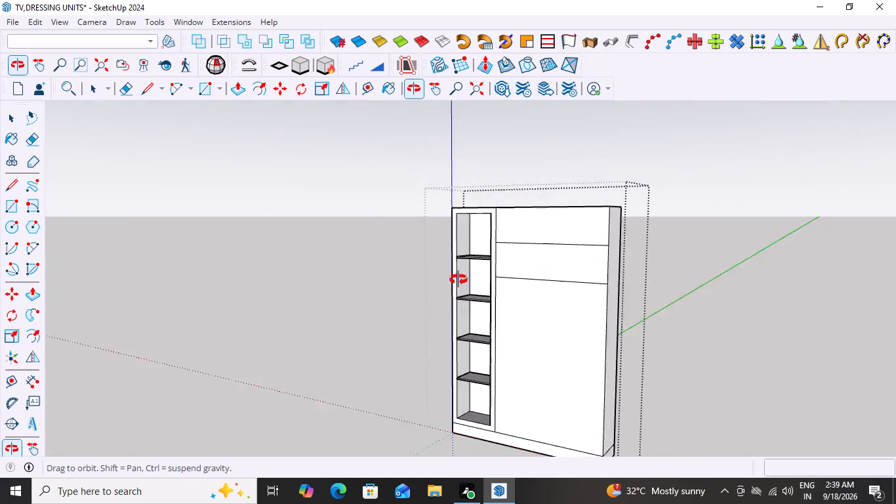
middle_click_drag(458, 280, 714, 282)
scroll(578, 244, "up", 5)
triple_click(548, 197)
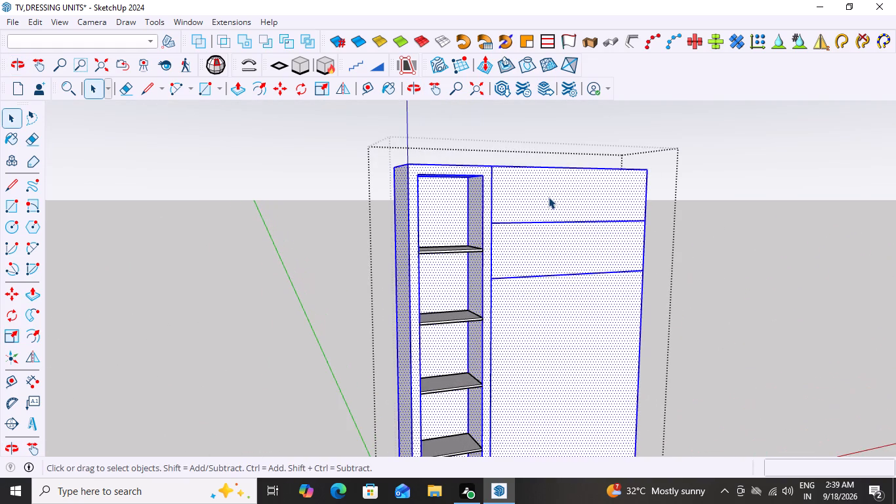
double_click(548, 197)
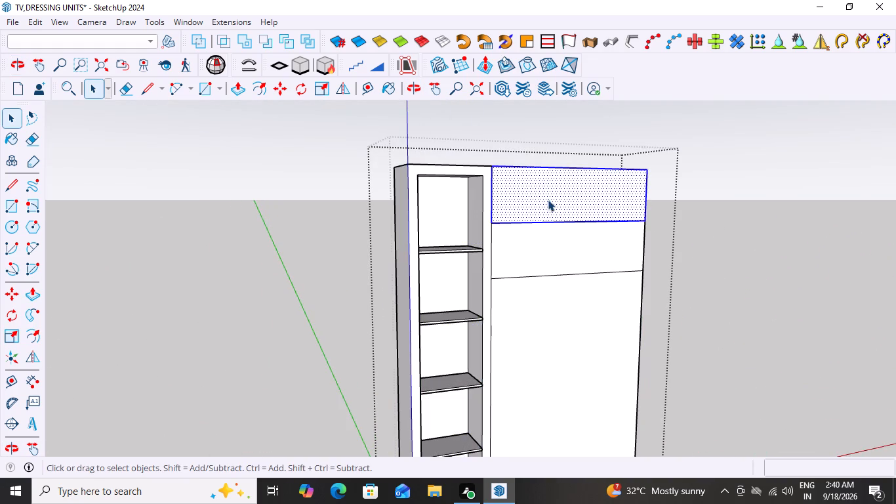
middle_click_drag(718, 189, 438, 262)
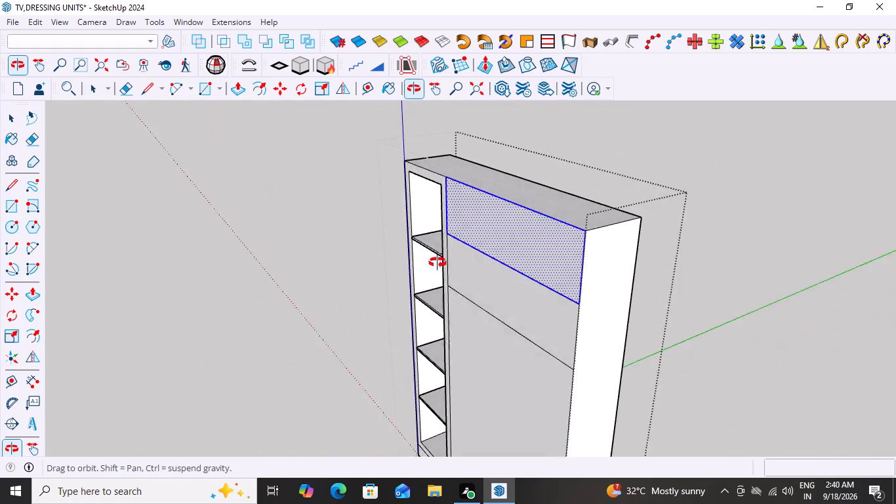
middle_click_drag(438, 262, 662, 243)
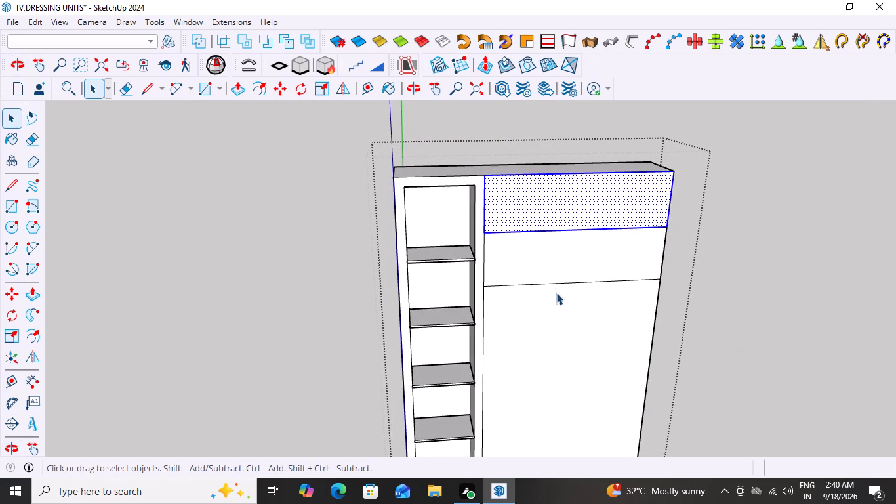
scroll(557, 293, "up", 3)
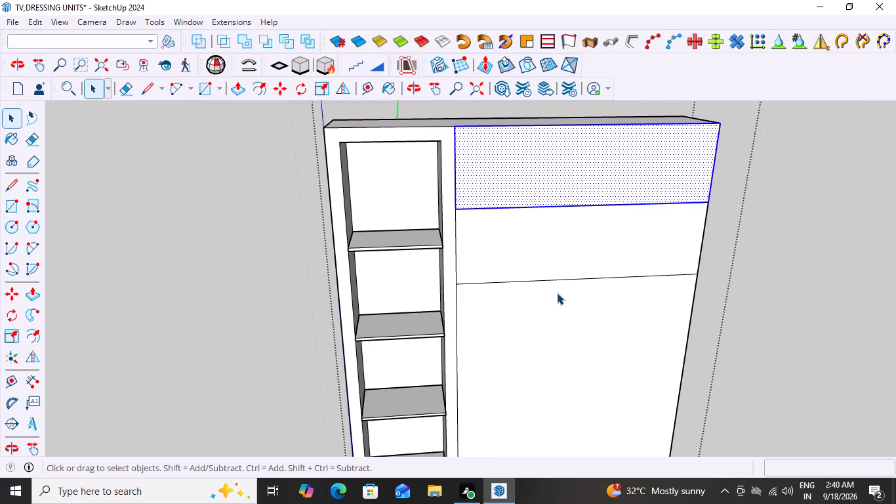
left_click(560, 340)
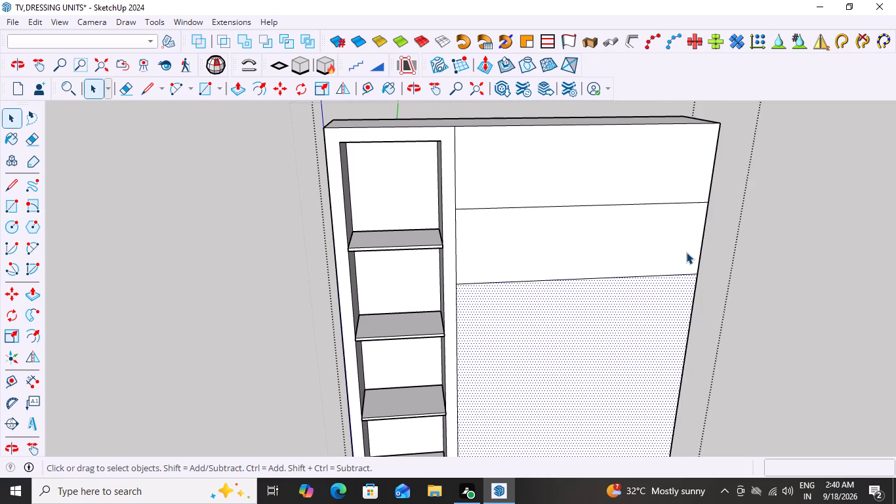
Draw a 2' vertical line from the midpoint of the lower dividing line to the wide section's top edge, splitting both bands in half.
key("l")
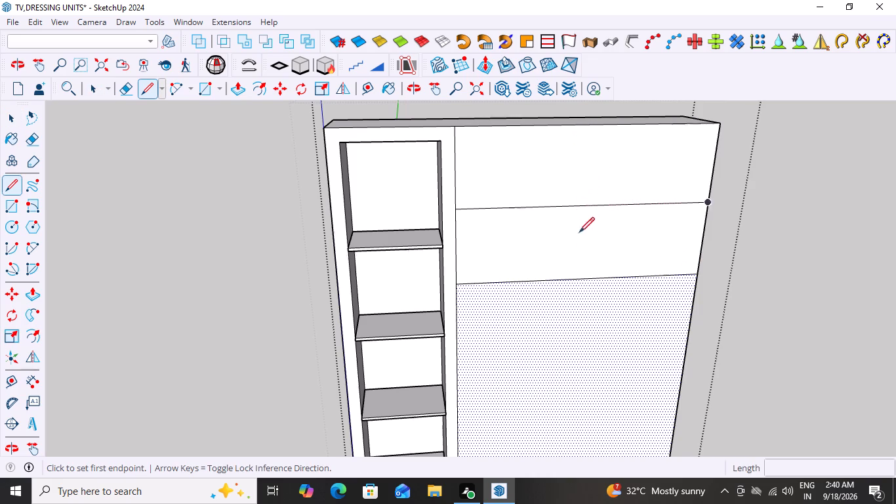
left_click(579, 280)
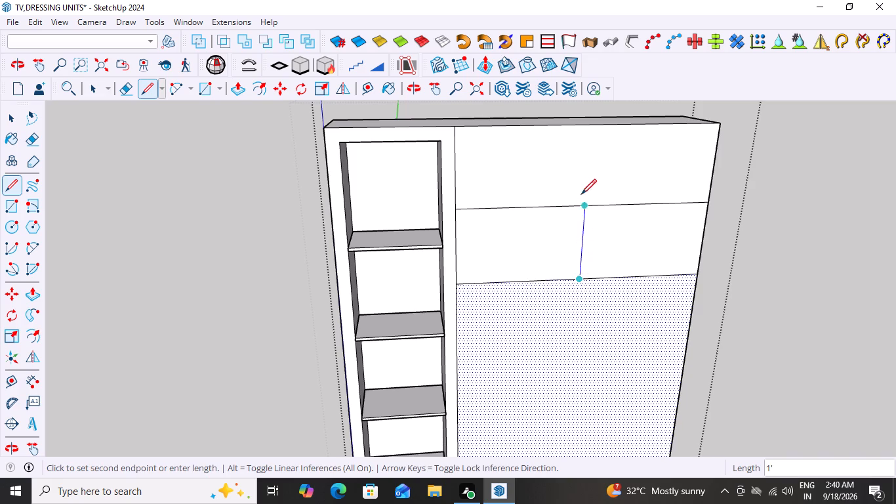
left_click(590, 127)
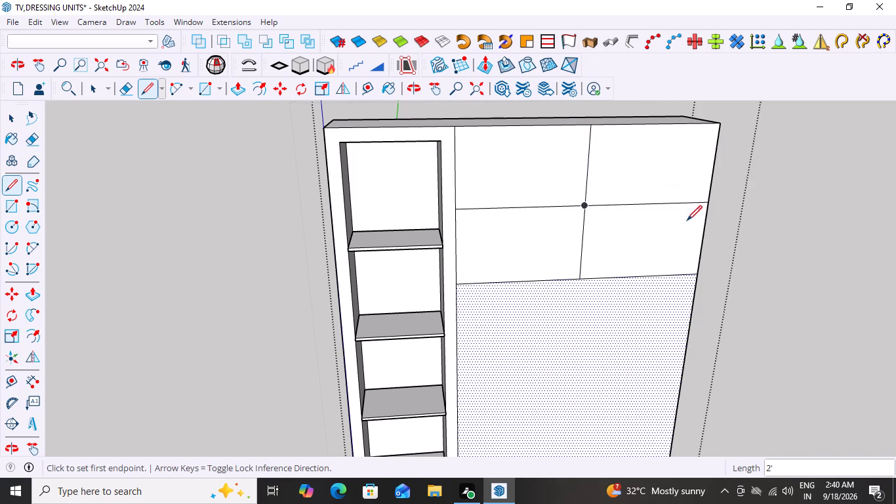
key("space")
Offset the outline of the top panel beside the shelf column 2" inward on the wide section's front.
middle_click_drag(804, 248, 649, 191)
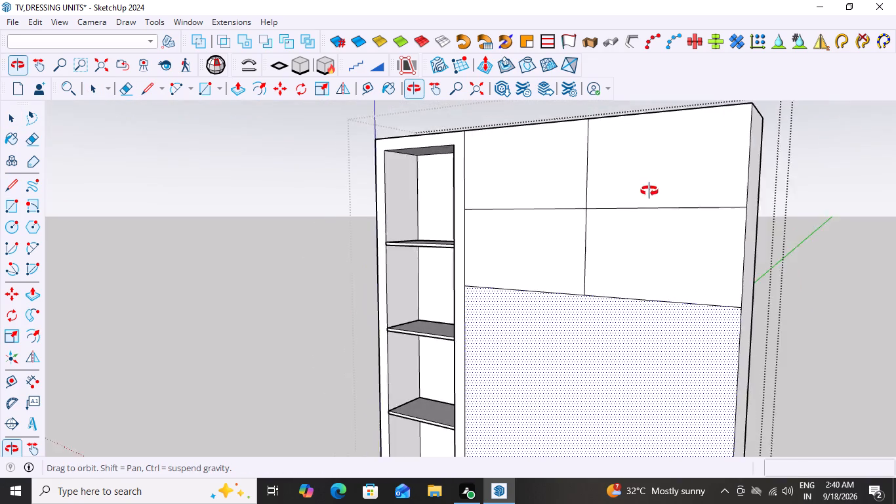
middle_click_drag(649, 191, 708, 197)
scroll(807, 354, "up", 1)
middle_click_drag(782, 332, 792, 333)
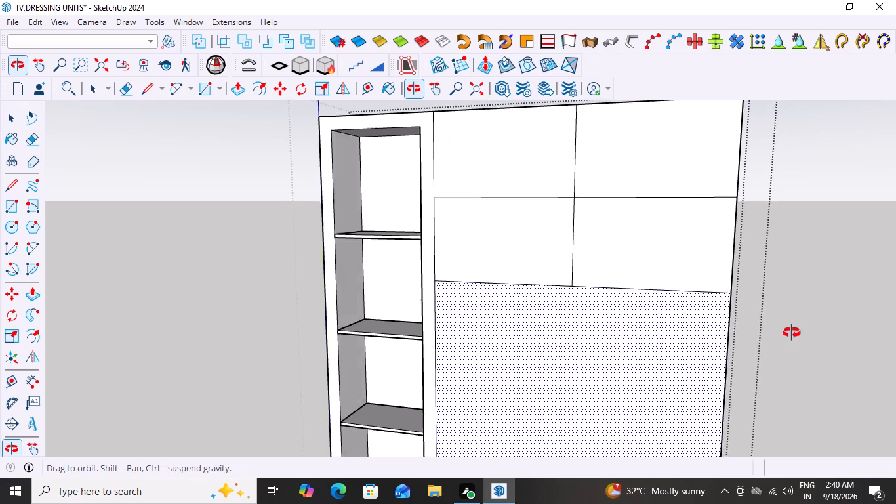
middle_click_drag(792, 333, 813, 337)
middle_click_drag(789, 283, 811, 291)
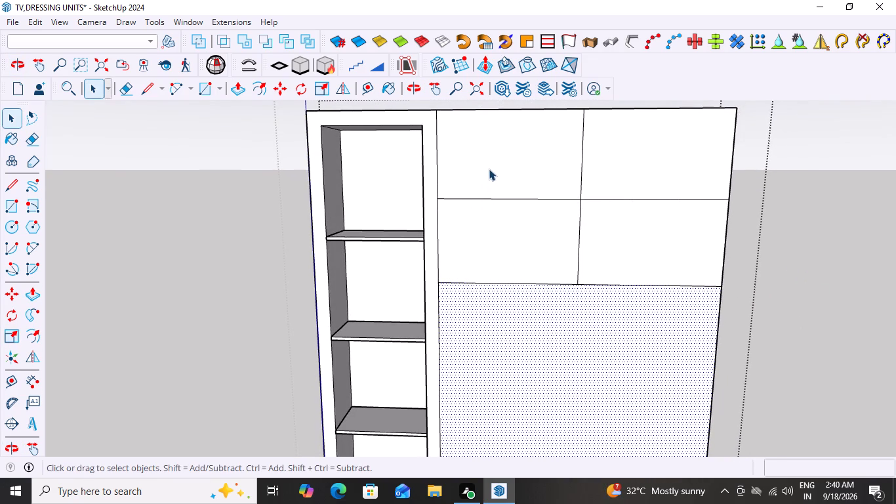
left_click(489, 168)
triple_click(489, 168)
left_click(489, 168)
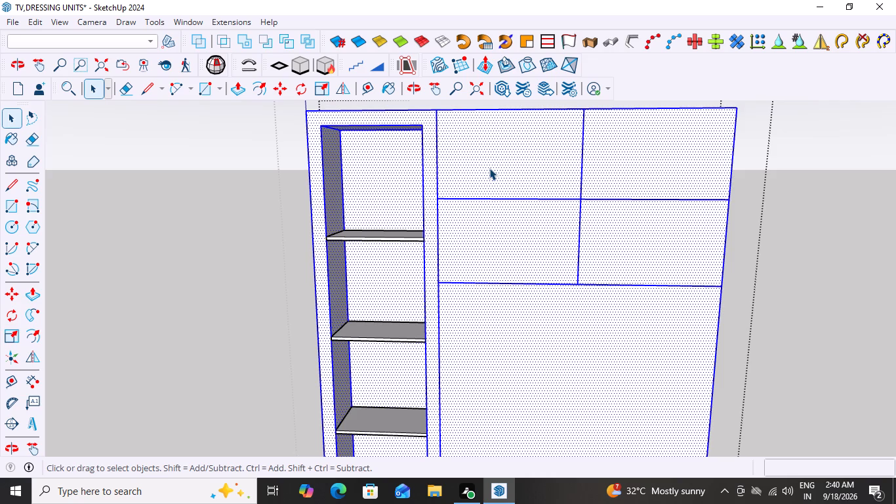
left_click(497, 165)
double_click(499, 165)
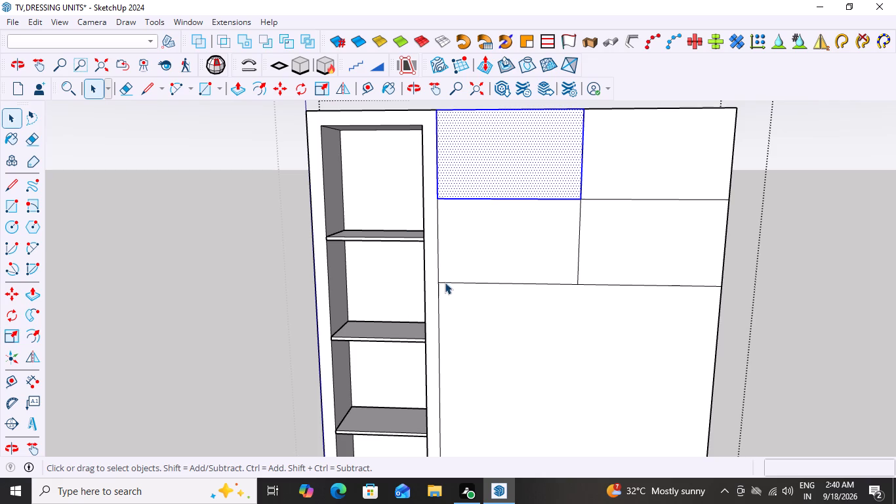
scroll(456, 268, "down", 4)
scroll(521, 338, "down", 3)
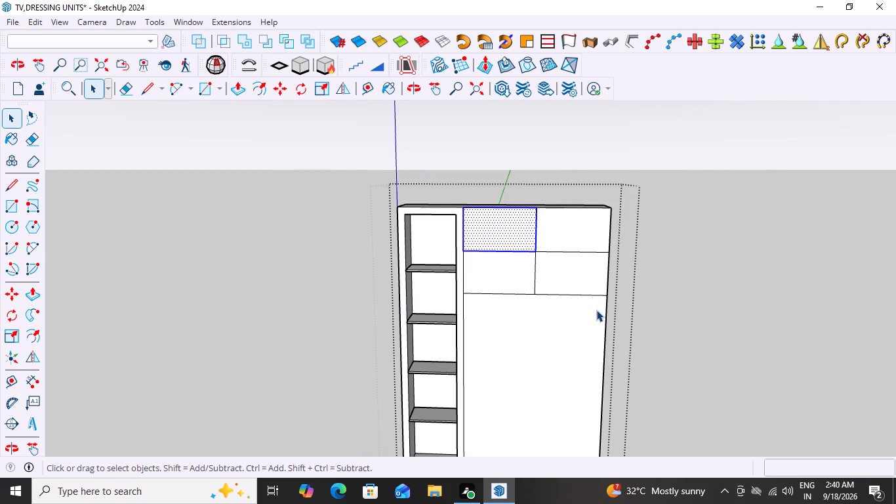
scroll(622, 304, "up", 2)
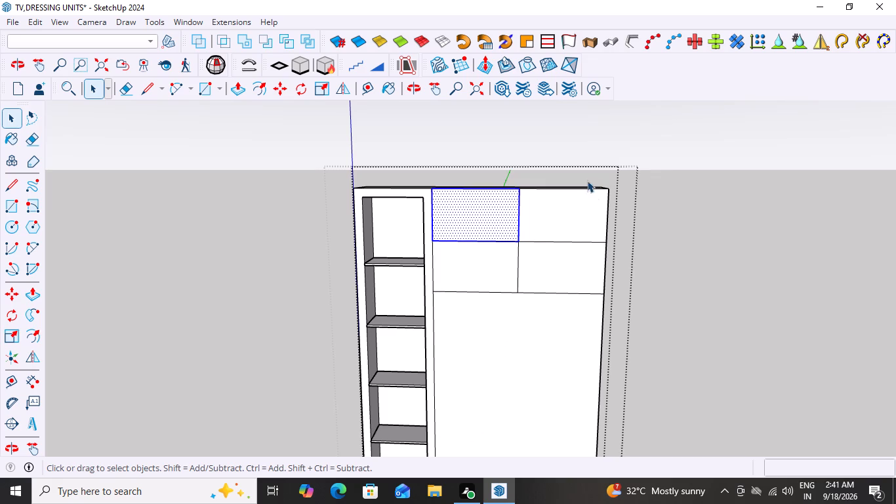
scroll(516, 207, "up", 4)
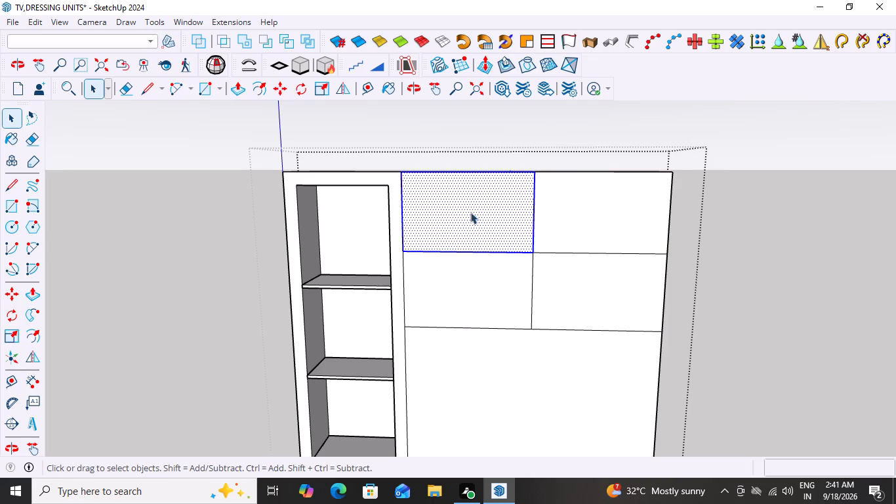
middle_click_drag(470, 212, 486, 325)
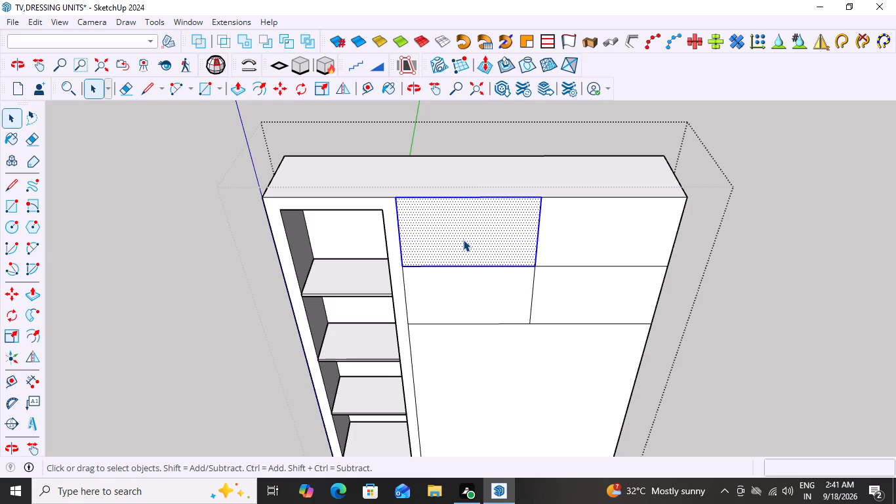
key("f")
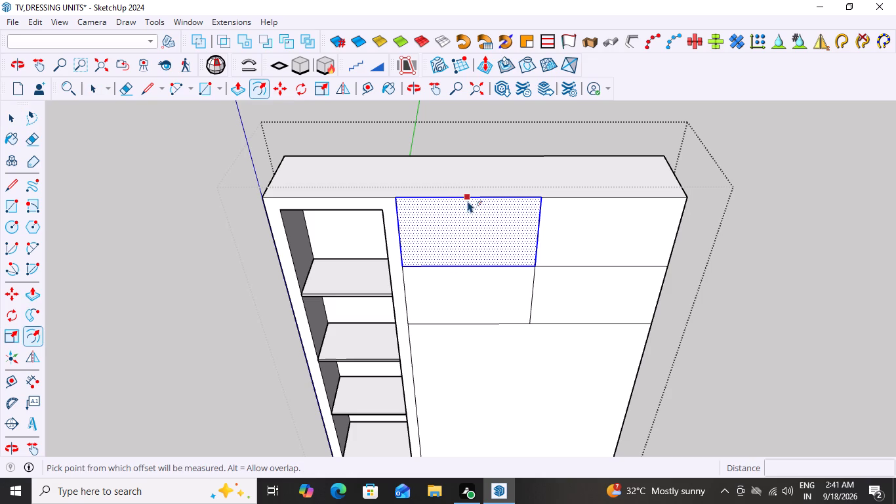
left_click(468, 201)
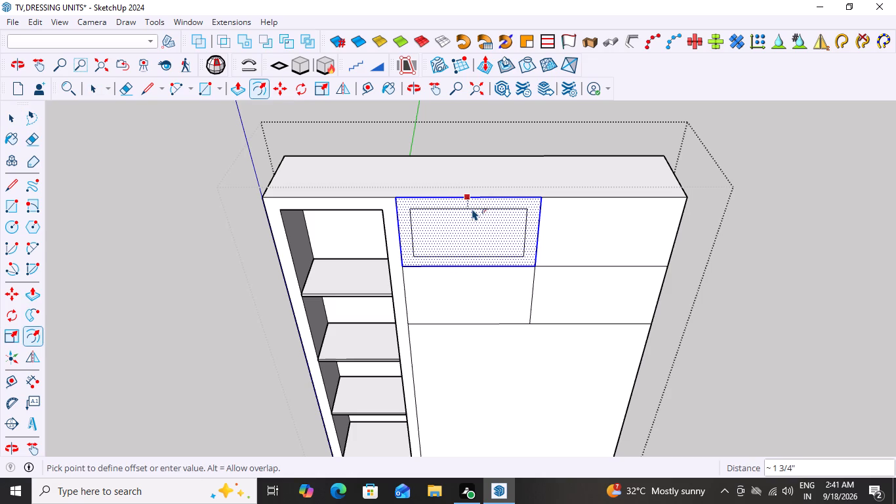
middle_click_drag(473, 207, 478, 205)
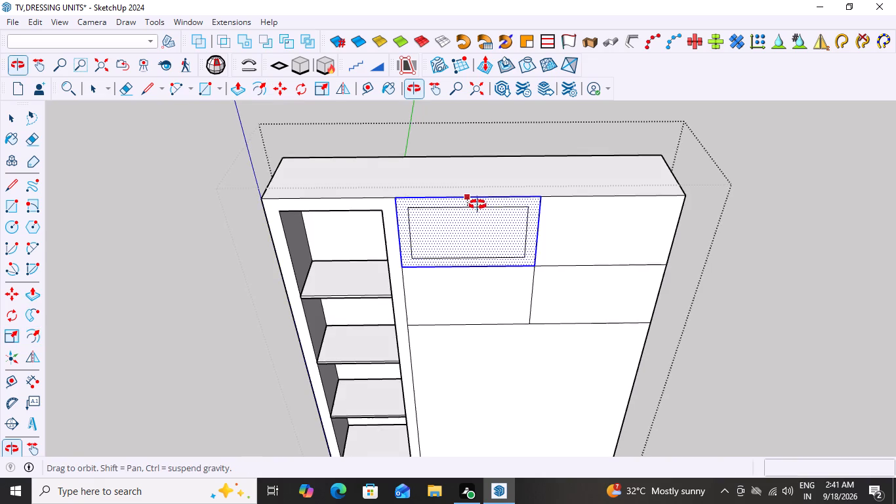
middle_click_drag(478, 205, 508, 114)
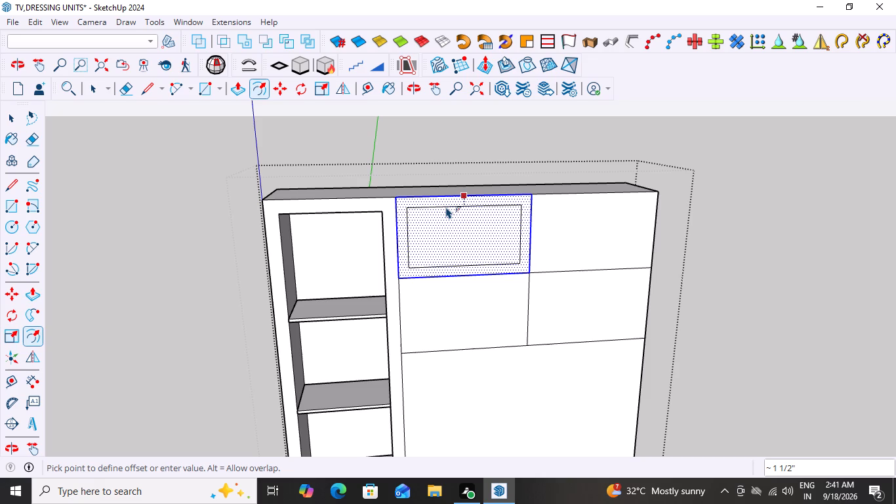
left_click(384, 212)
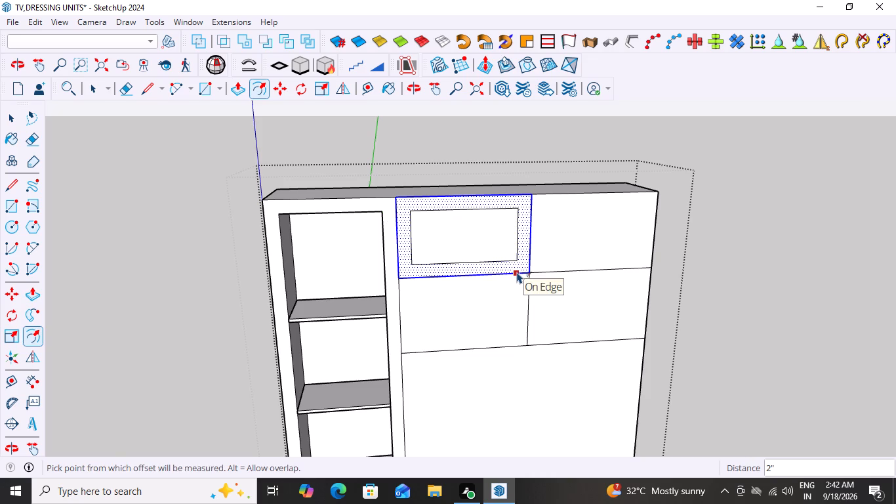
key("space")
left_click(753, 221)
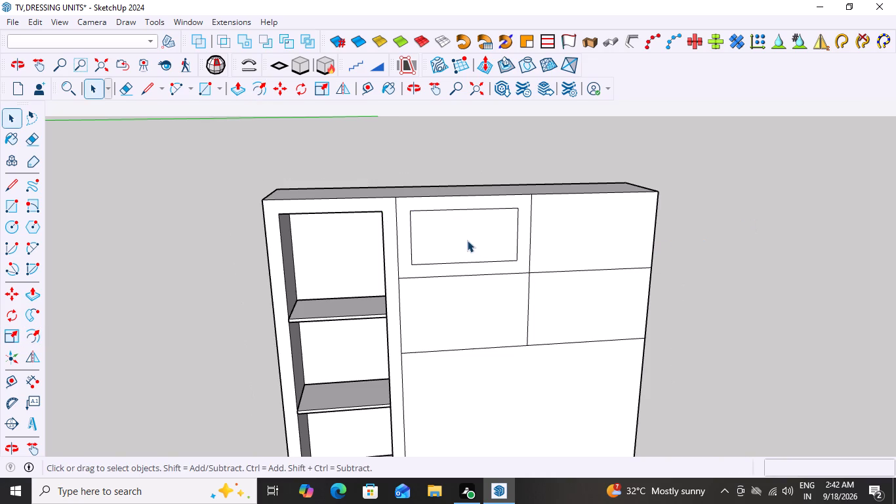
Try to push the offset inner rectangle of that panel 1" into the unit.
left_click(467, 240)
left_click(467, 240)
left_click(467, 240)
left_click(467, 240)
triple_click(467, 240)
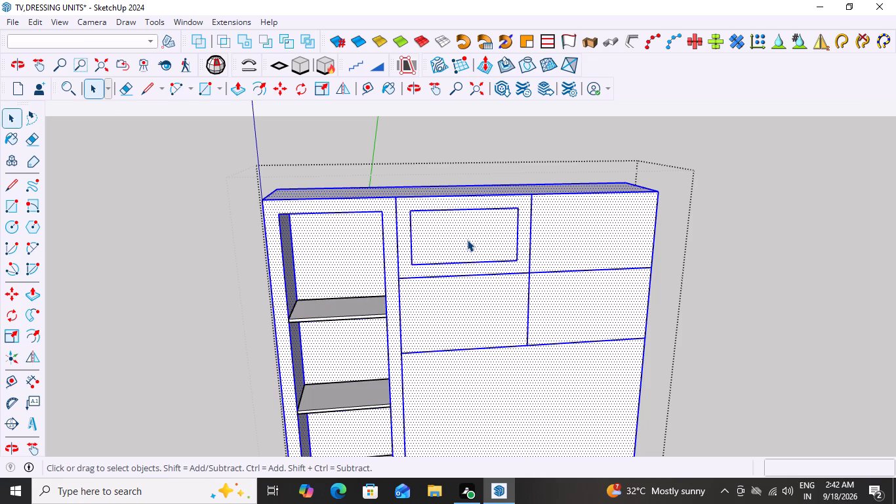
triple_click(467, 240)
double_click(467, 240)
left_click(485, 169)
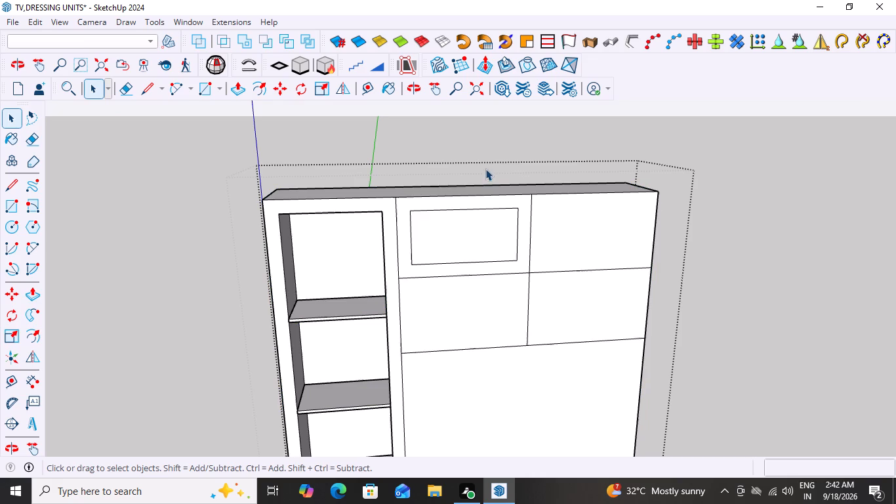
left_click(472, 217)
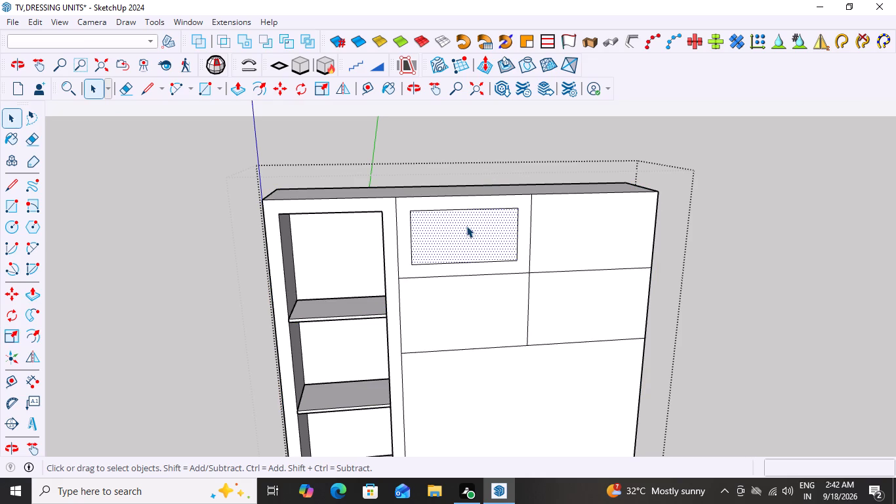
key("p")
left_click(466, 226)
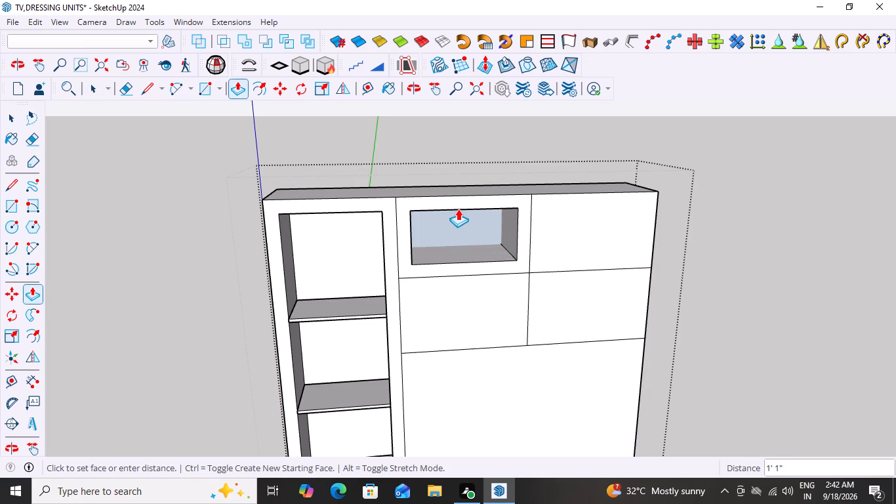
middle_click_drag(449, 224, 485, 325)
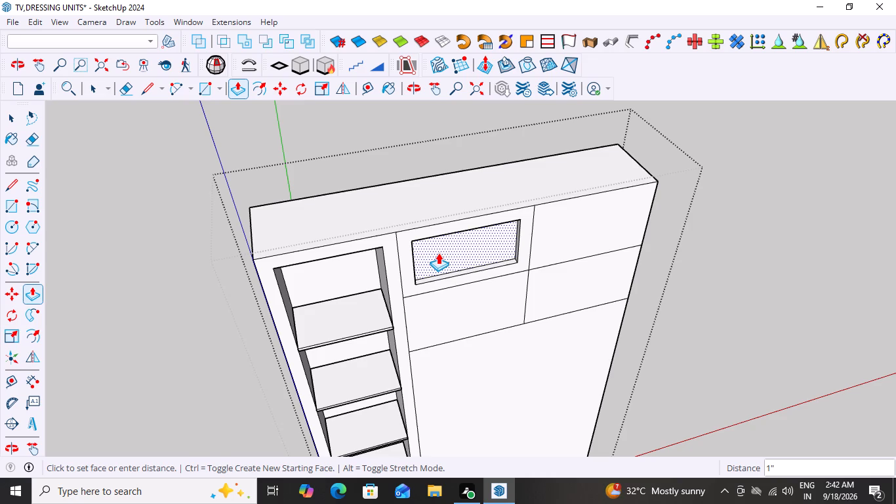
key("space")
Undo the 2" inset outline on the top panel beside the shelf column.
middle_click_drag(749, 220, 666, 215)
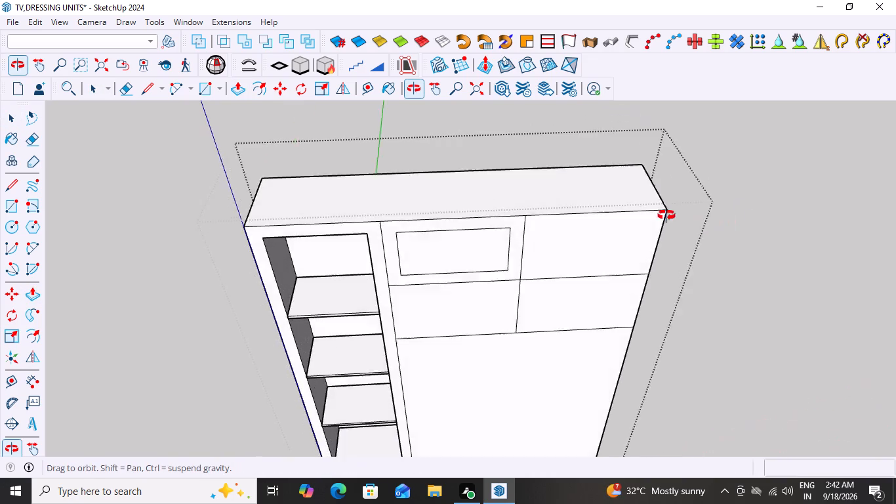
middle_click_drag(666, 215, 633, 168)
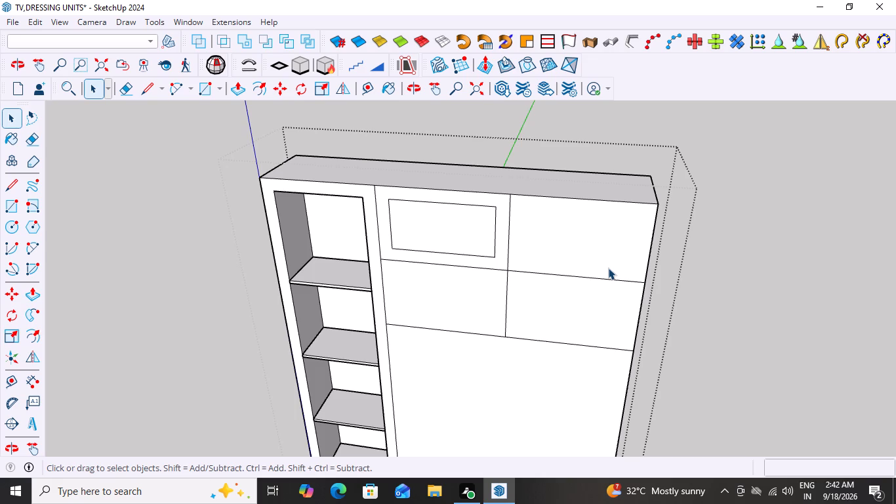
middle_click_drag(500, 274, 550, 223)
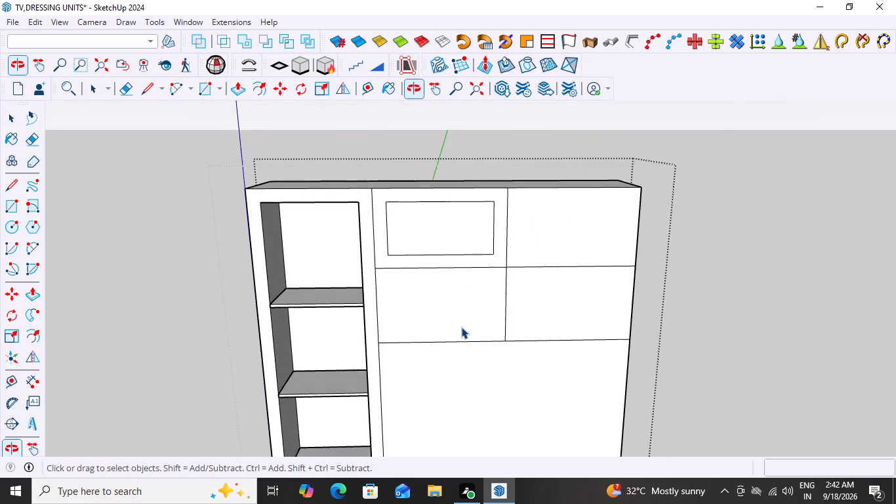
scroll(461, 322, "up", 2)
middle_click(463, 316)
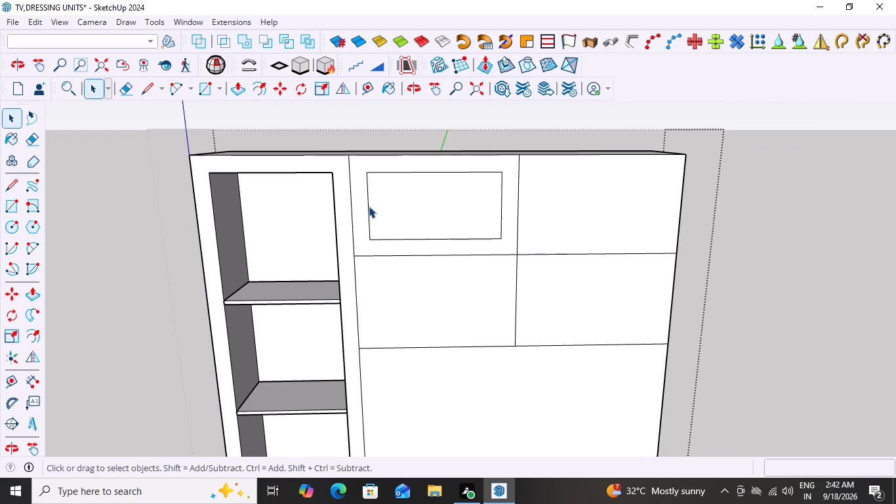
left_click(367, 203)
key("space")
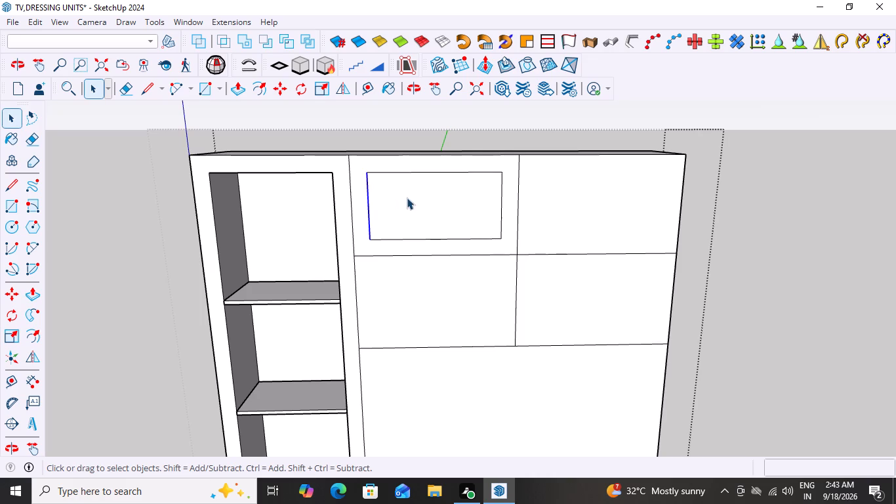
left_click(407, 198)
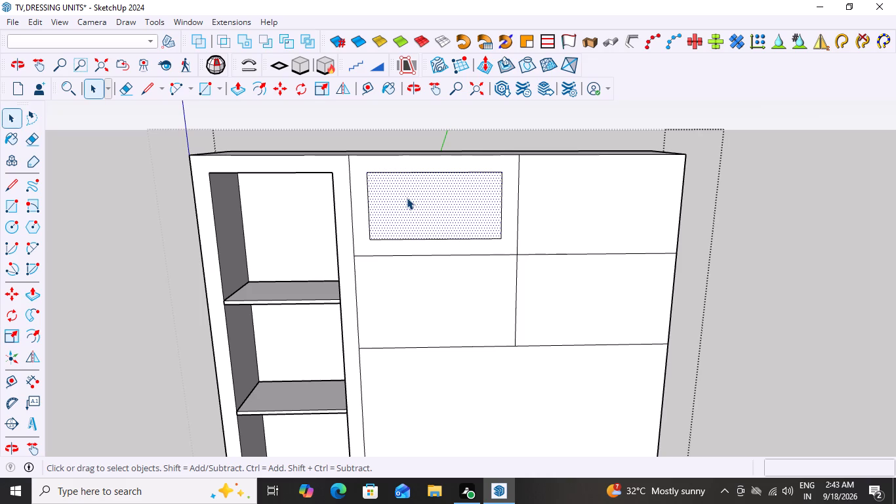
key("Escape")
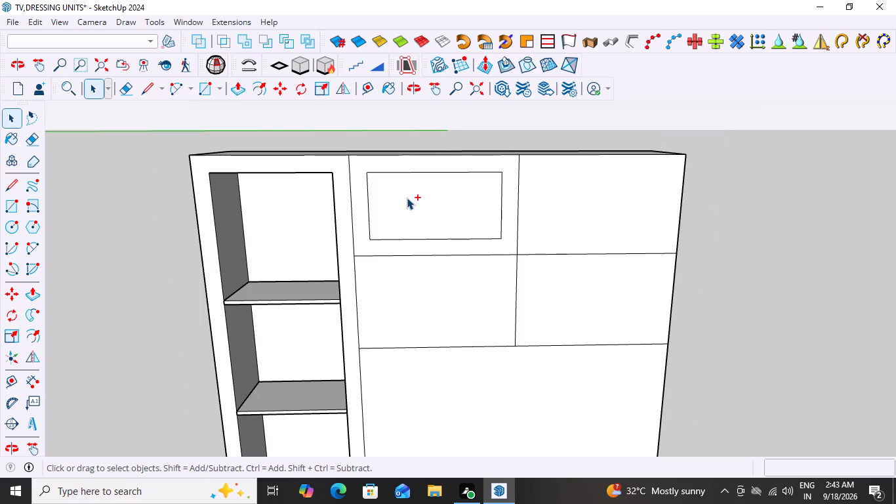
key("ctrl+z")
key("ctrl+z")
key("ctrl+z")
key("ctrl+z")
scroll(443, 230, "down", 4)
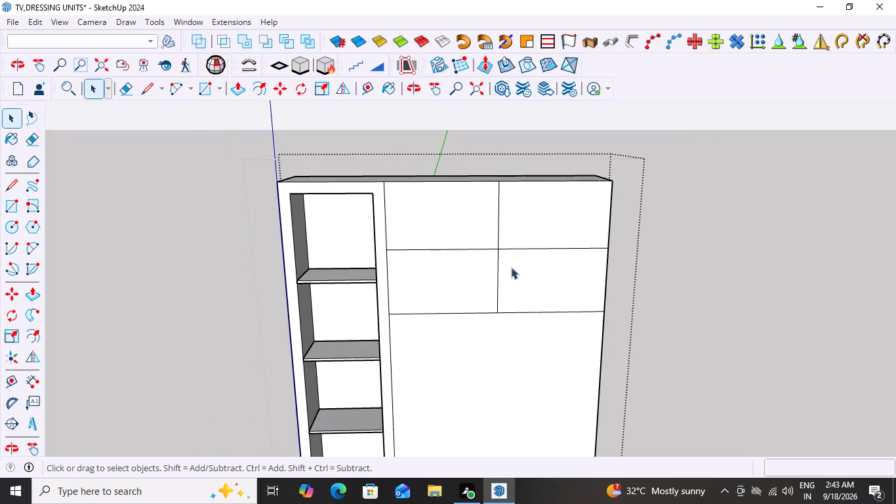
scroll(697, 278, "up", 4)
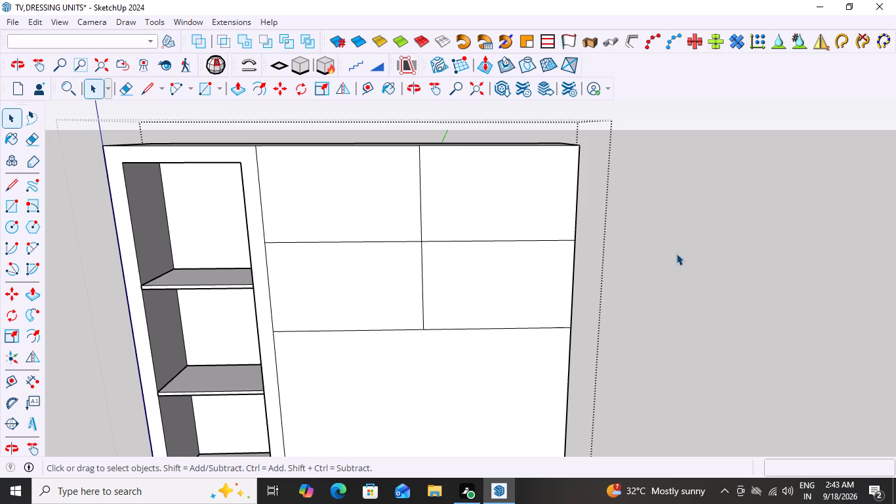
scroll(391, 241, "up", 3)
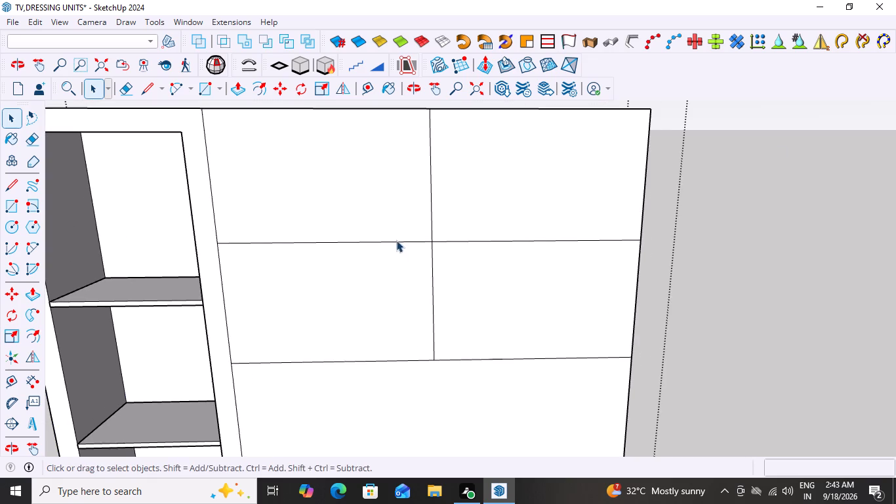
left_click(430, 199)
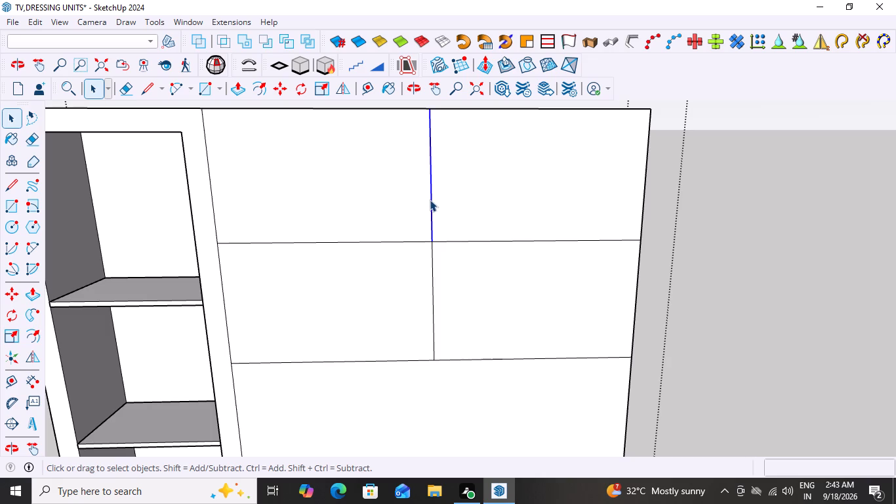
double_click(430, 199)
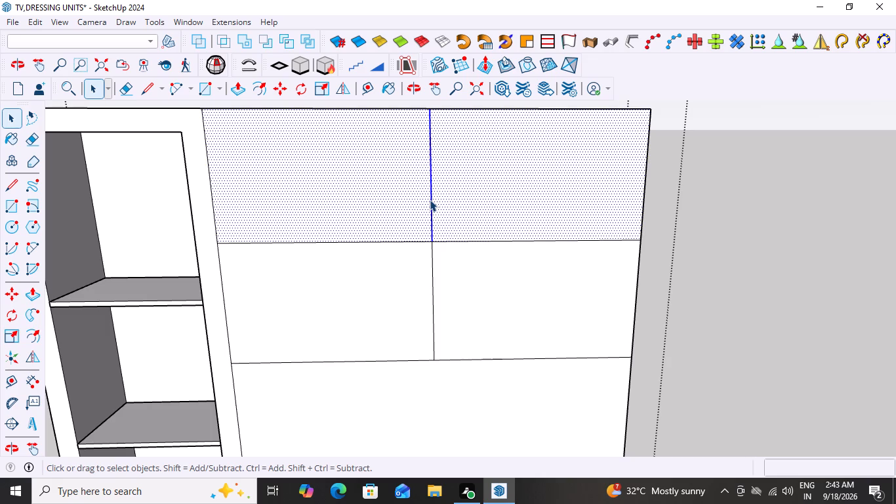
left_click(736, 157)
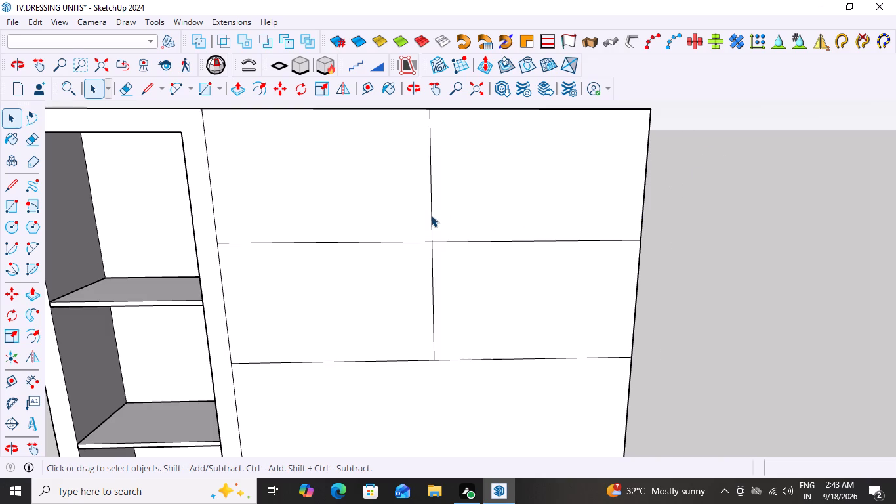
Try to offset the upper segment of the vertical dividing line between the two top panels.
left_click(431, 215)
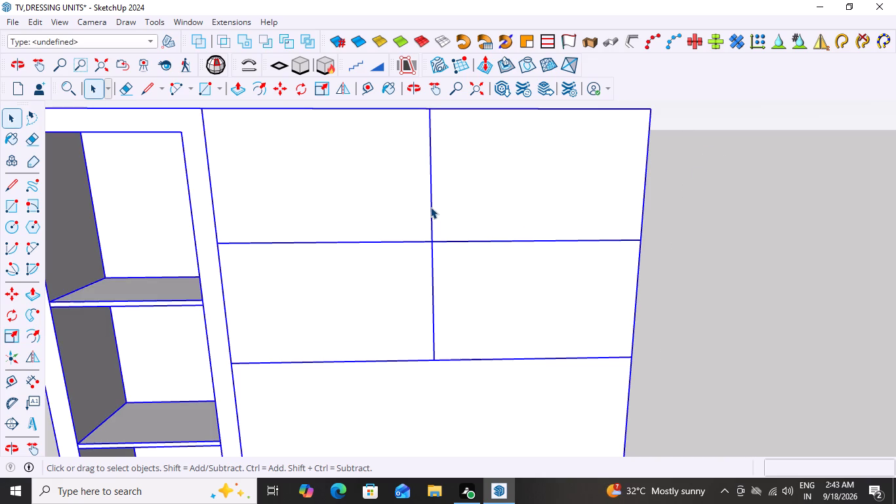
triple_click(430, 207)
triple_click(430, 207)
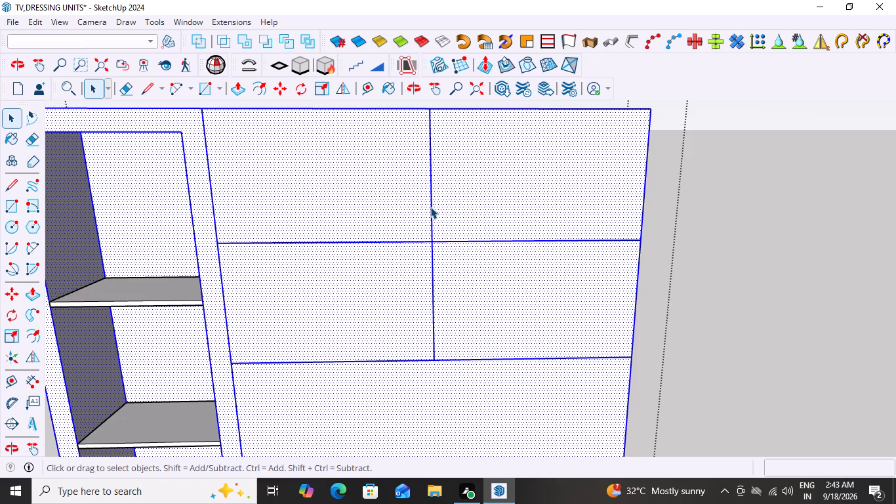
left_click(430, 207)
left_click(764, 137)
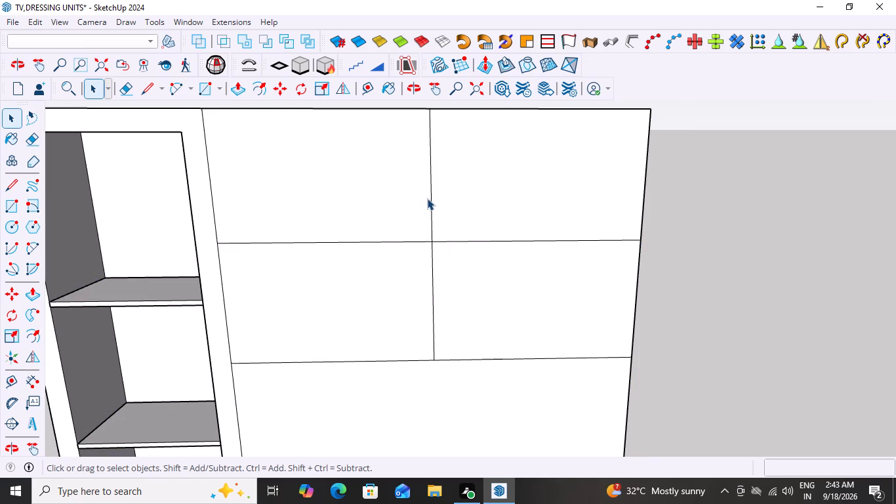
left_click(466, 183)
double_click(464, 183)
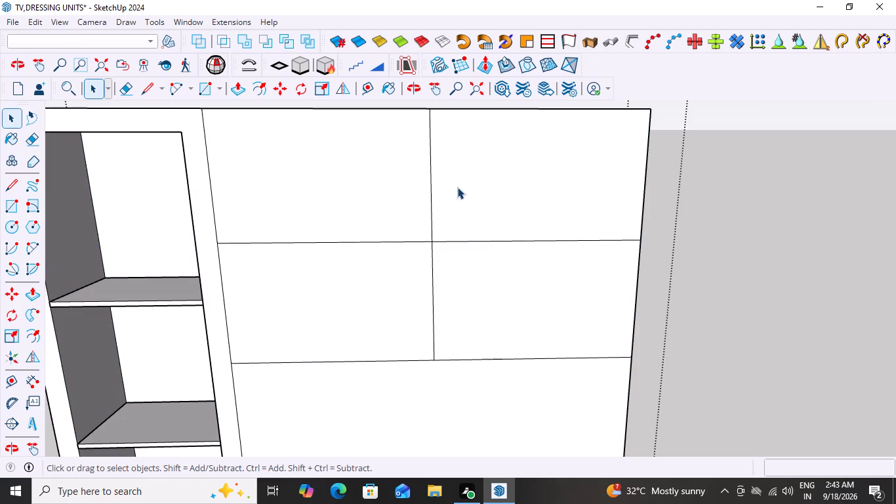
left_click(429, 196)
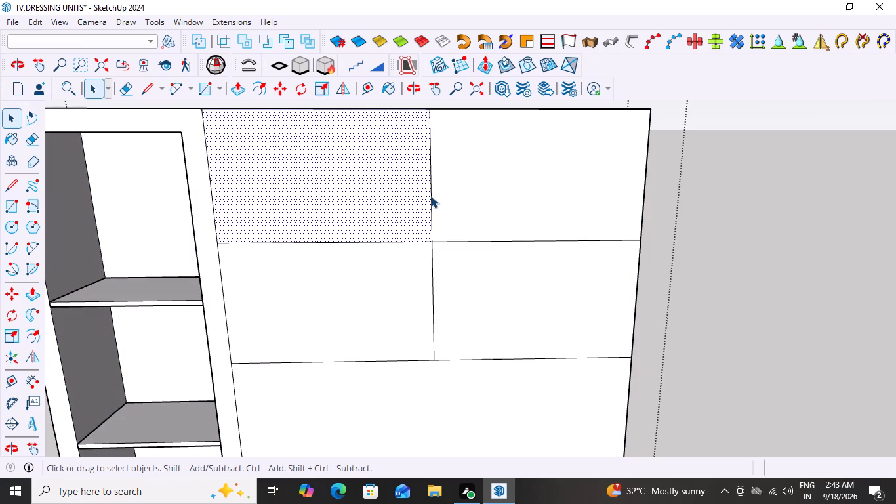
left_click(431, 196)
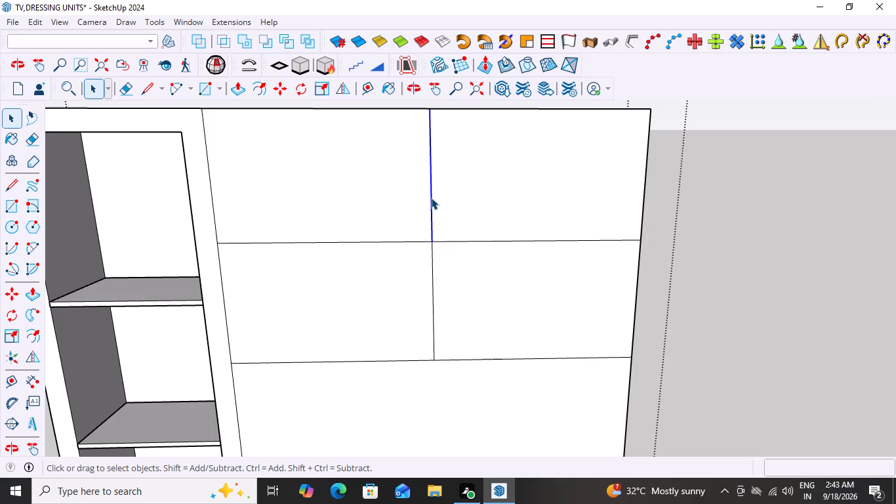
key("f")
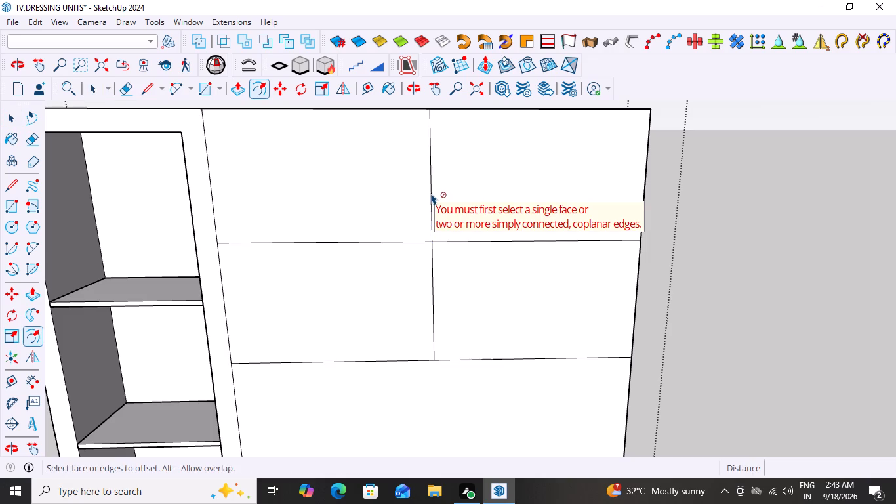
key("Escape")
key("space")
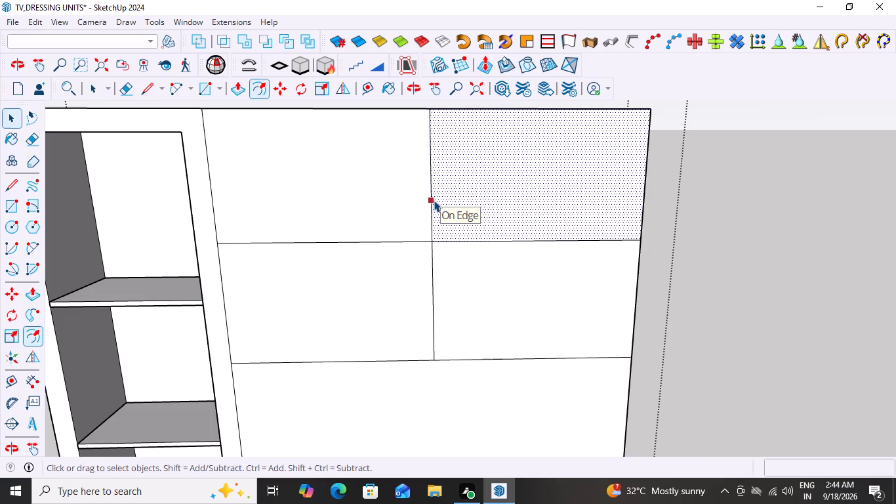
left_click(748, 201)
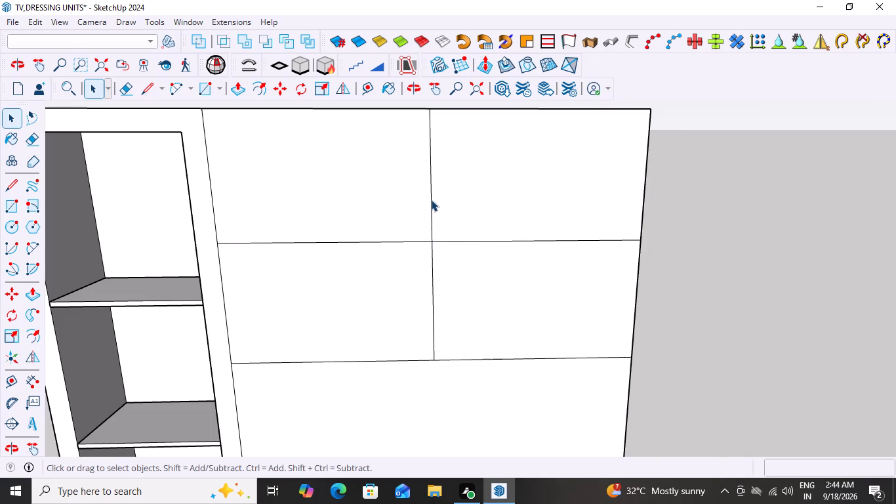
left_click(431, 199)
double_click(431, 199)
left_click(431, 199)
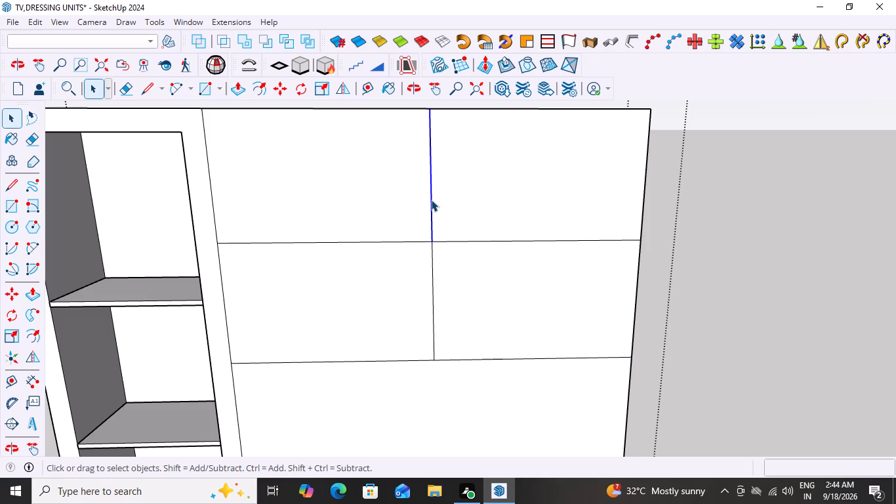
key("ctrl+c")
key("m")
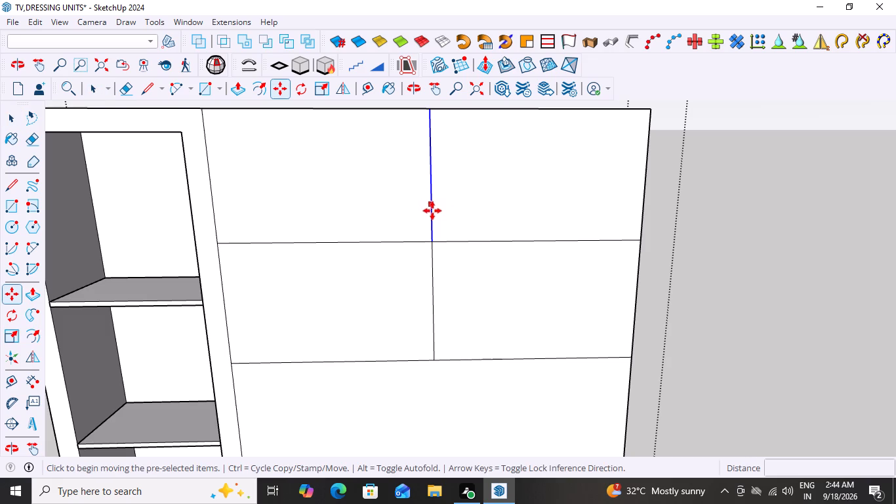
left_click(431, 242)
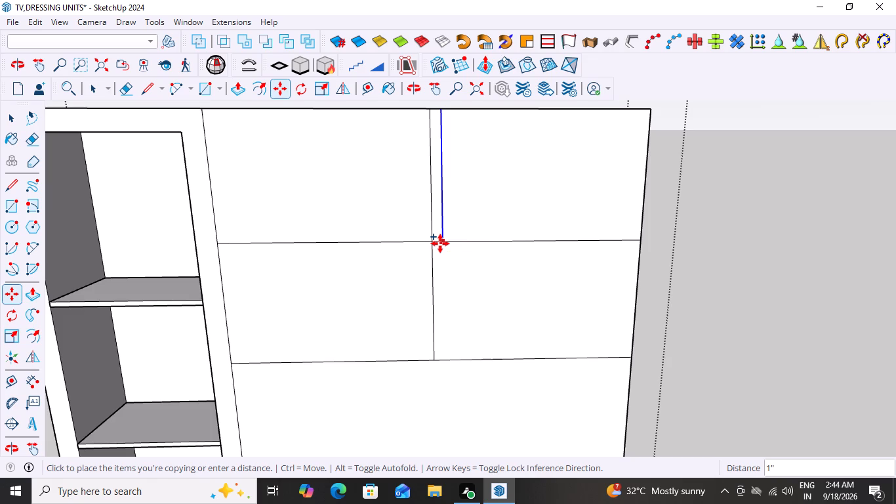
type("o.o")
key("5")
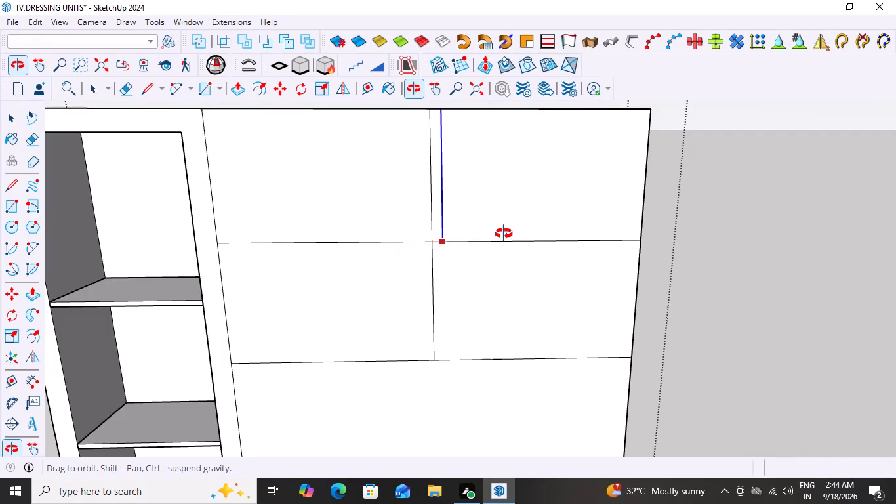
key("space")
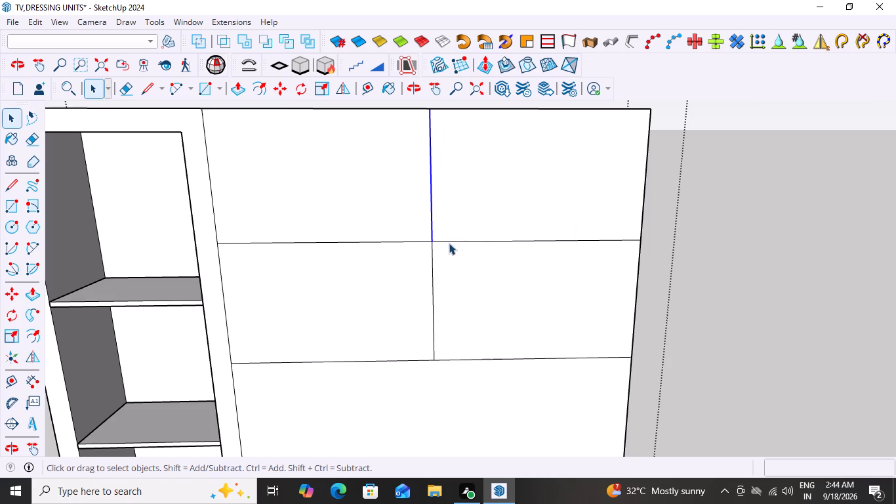
Copy the upper segment of the vertical dividing line 0.05" toward the shelf column.
key("m")
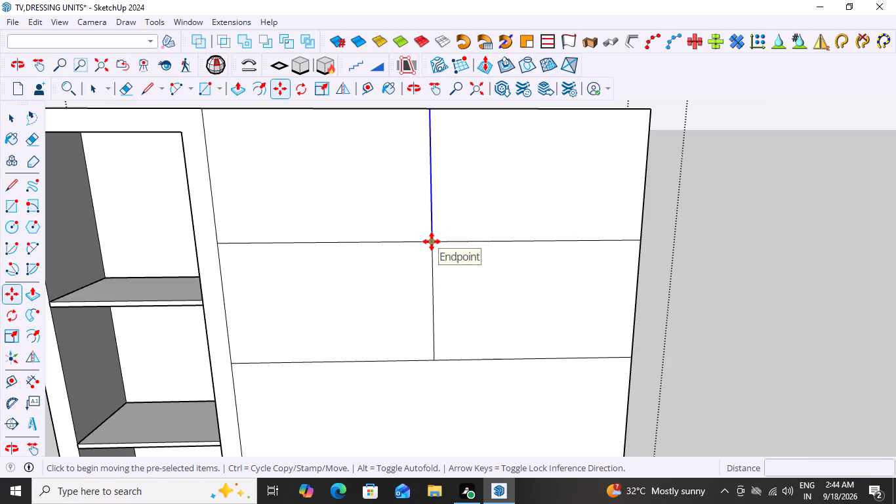
left_click(432, 241)
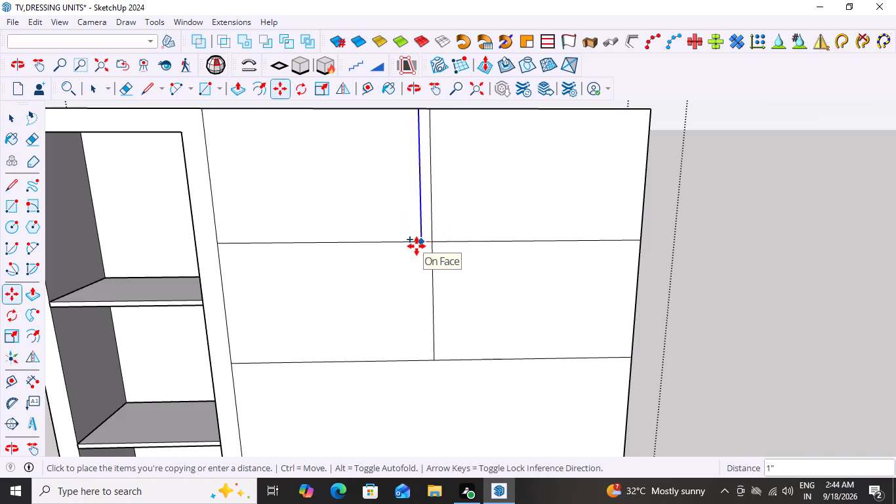
key("0")
key("period")
key("0")
key("5")
key("shift+quotedbl")
key("Return")
Examine the narrow strip between the copied line and the vertical divider, checking the separate panel faces around their crossing.
scroll(433, 243, "up", 8)
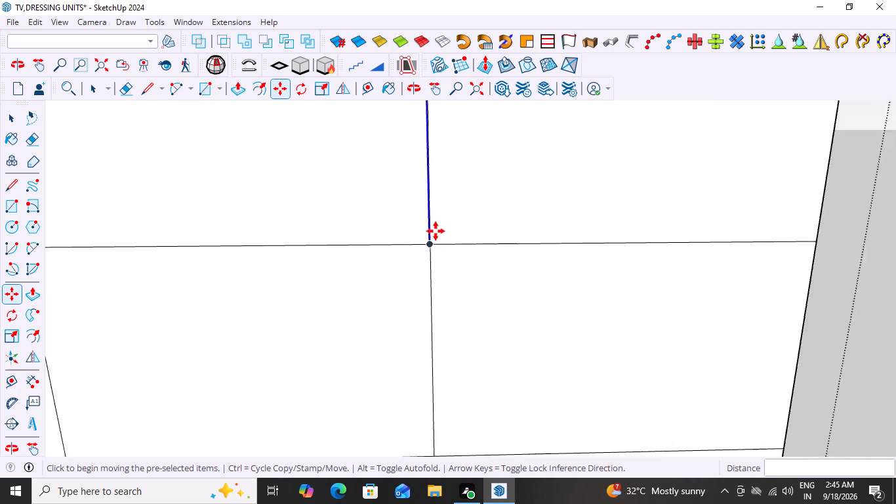
scroll(436, 231, "up", 19)
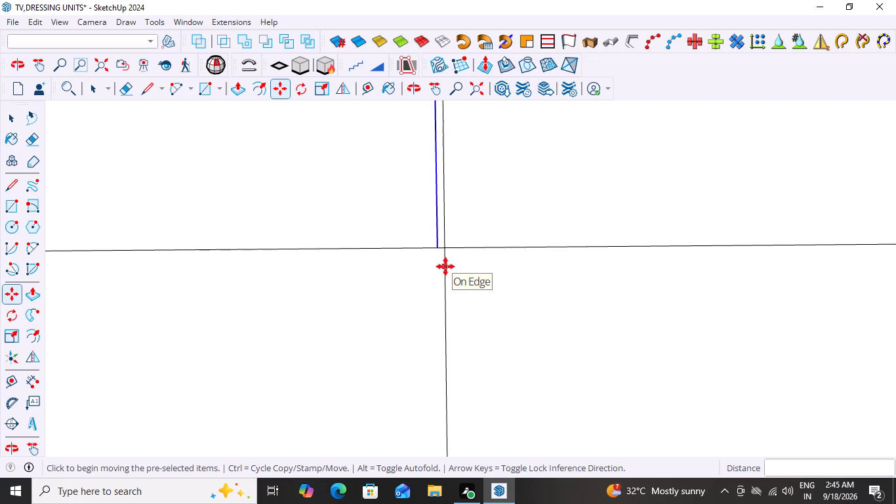
scroll(445, 266, "down", 20)
scroll(445, 266, "down", 7)
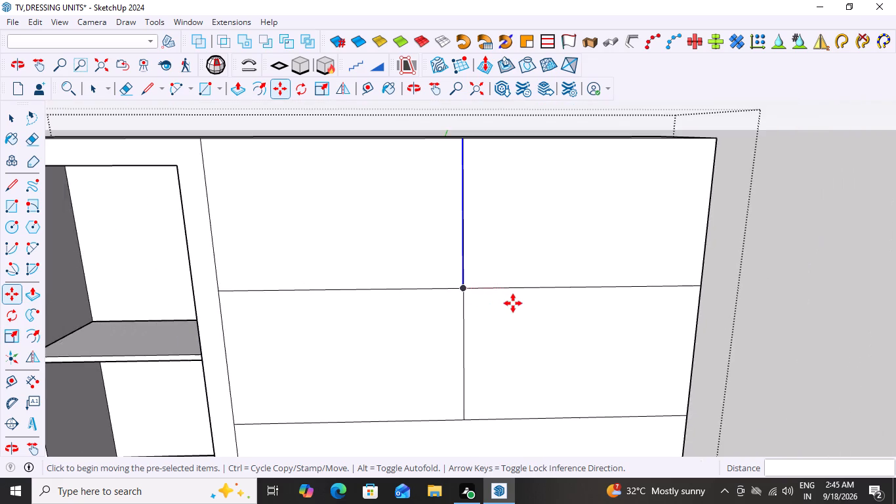
scroll(458, 306, "up", 17)
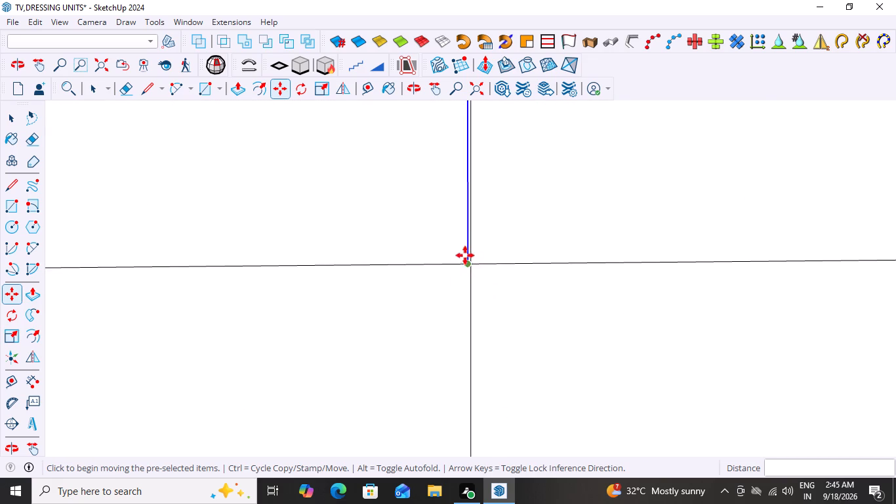
scroll(465, 255, "up", 10)
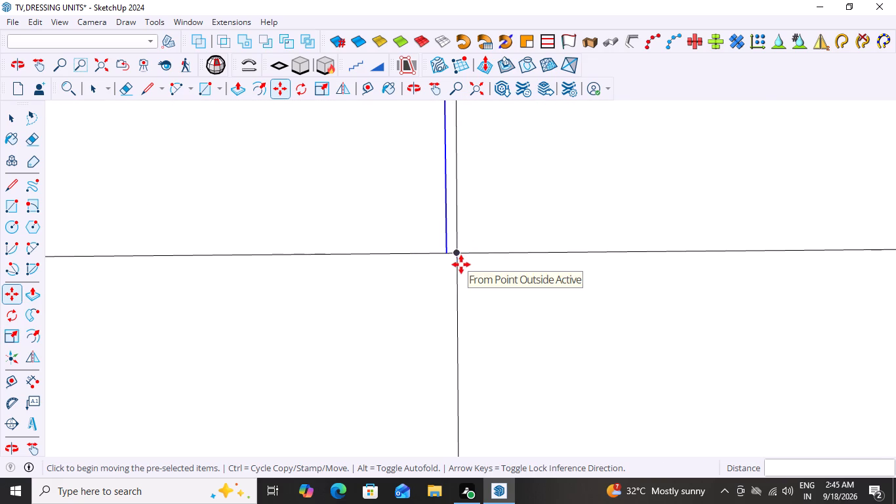
scroll(462, 272, "down", 10)
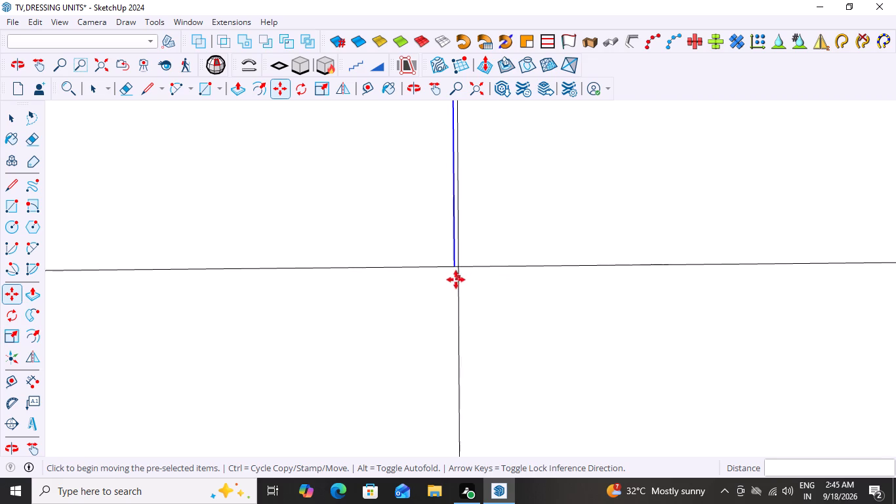
key("space")
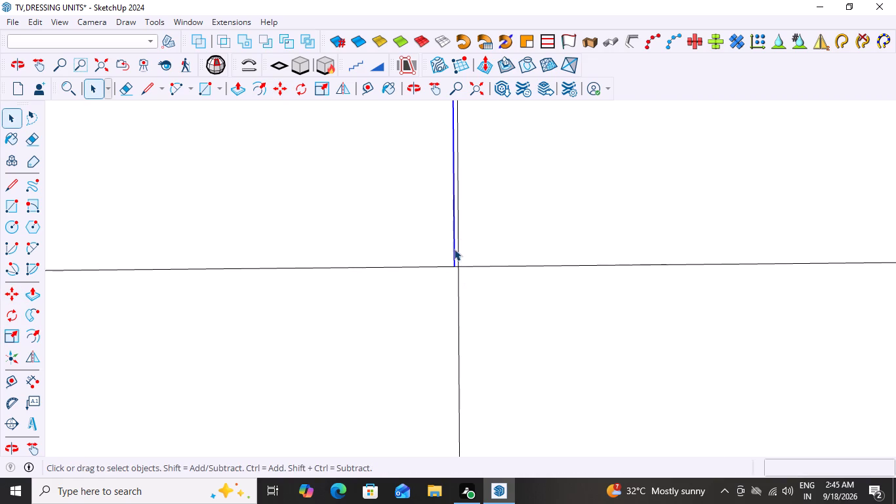
left_click(489, 243)
left_click(388, 255)
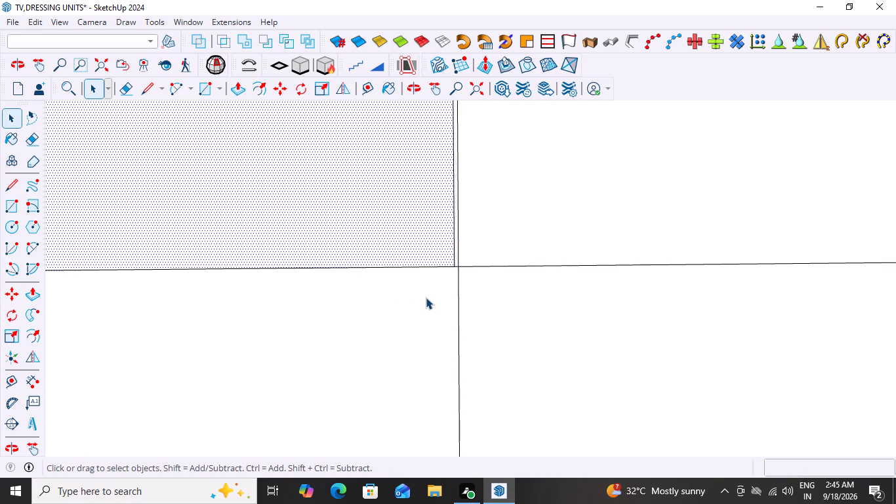
scroll(438, 297, "down", 20)
scroll(438, 297, "down", 1)
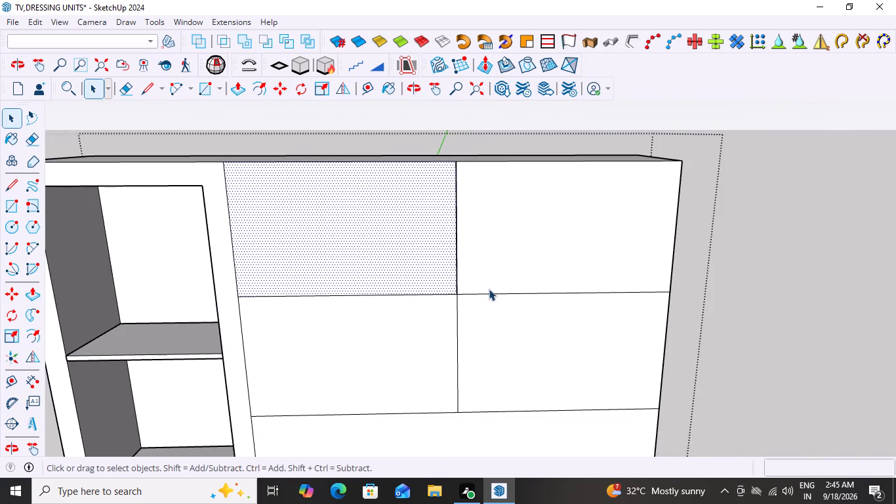
left_click(729, 249)
scroll(476, 311, "up", 10)
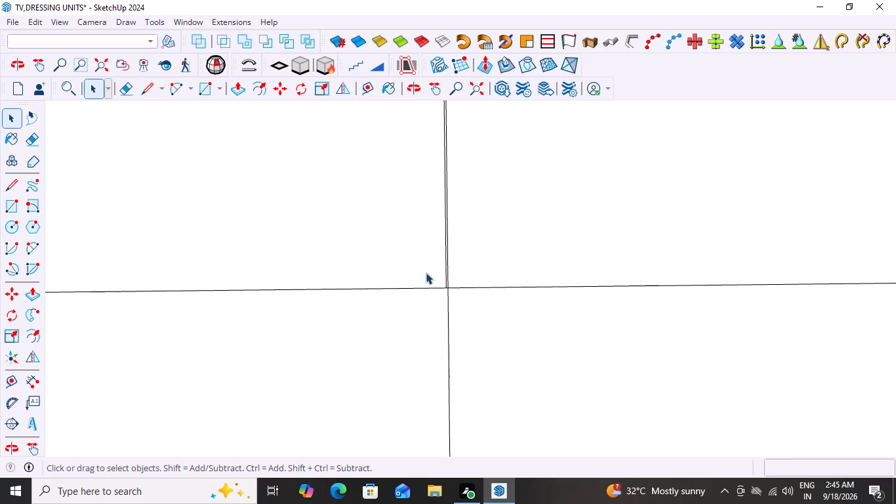
scroll(426, 272, "up", 8)
double_click(499, 266)
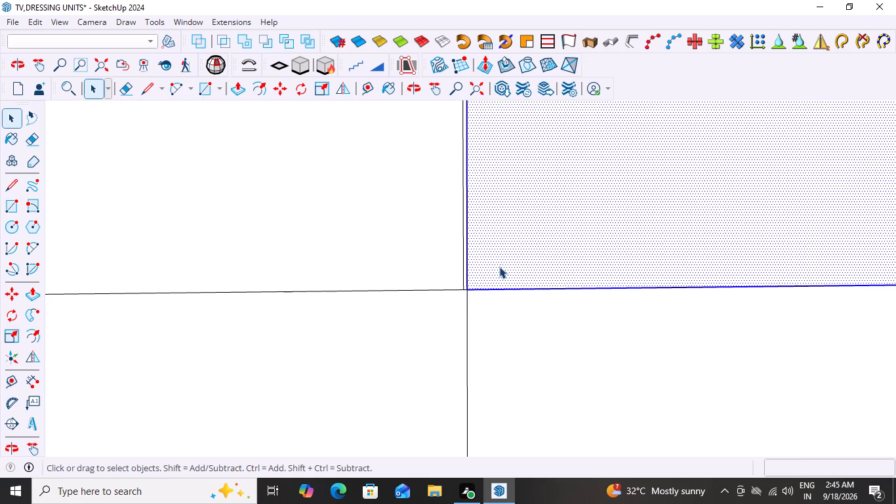
double_click(376, 317)
left_click(532, 243)
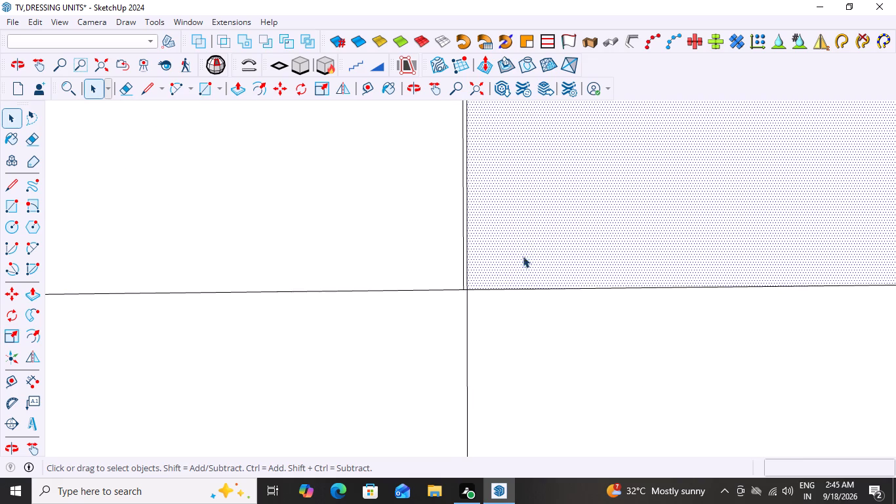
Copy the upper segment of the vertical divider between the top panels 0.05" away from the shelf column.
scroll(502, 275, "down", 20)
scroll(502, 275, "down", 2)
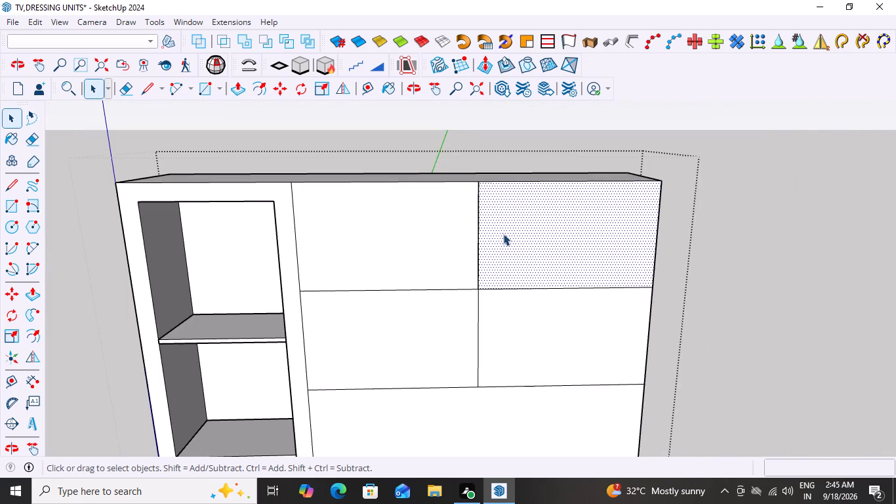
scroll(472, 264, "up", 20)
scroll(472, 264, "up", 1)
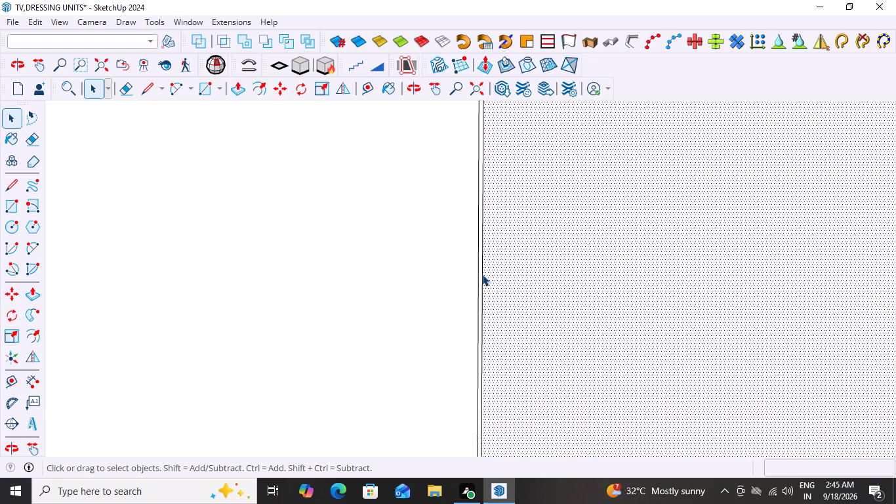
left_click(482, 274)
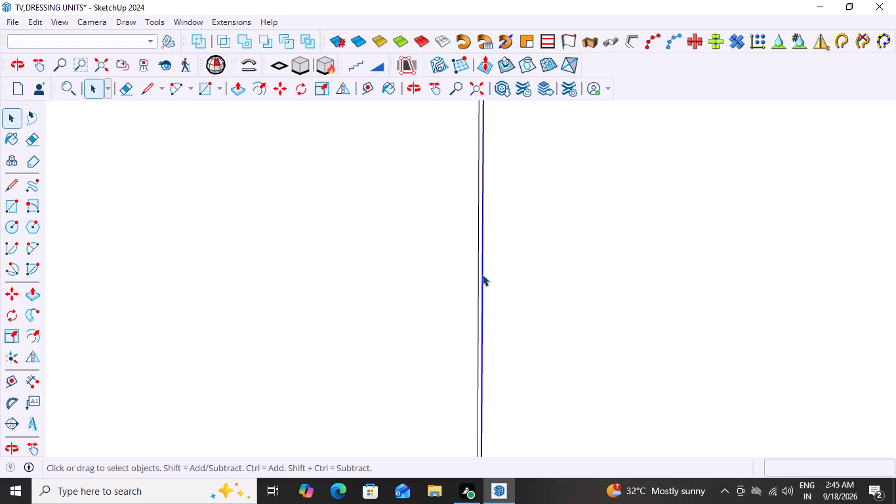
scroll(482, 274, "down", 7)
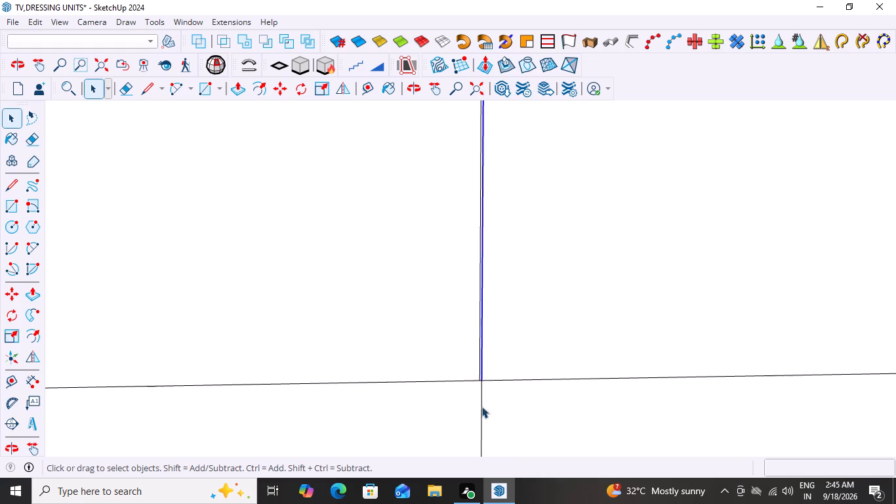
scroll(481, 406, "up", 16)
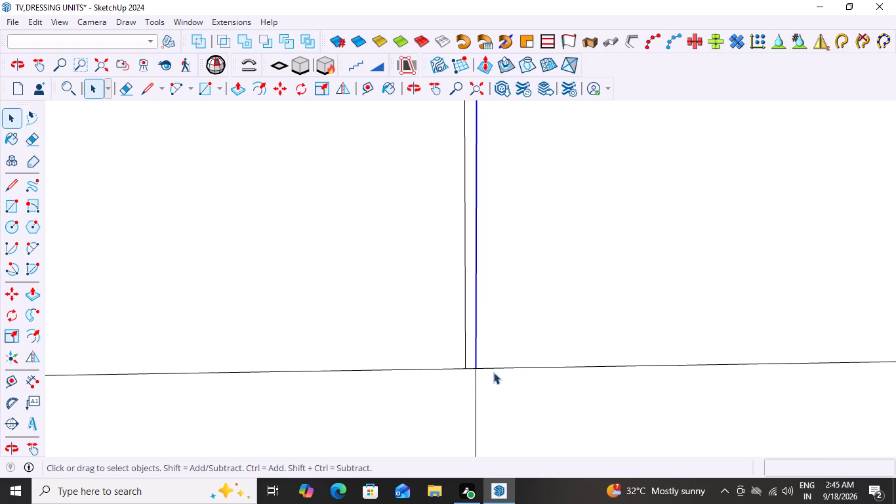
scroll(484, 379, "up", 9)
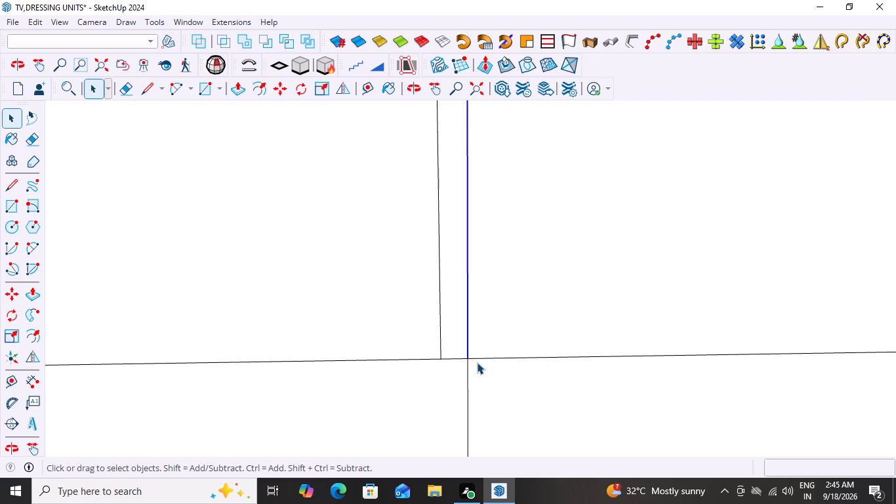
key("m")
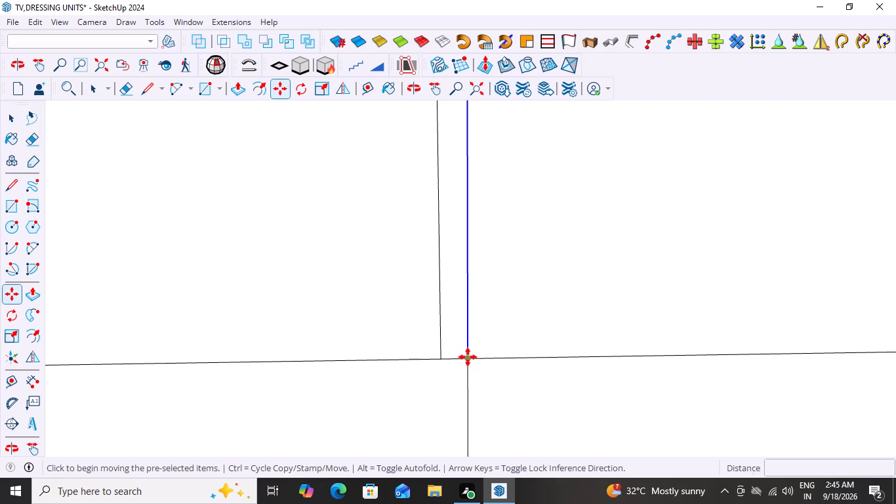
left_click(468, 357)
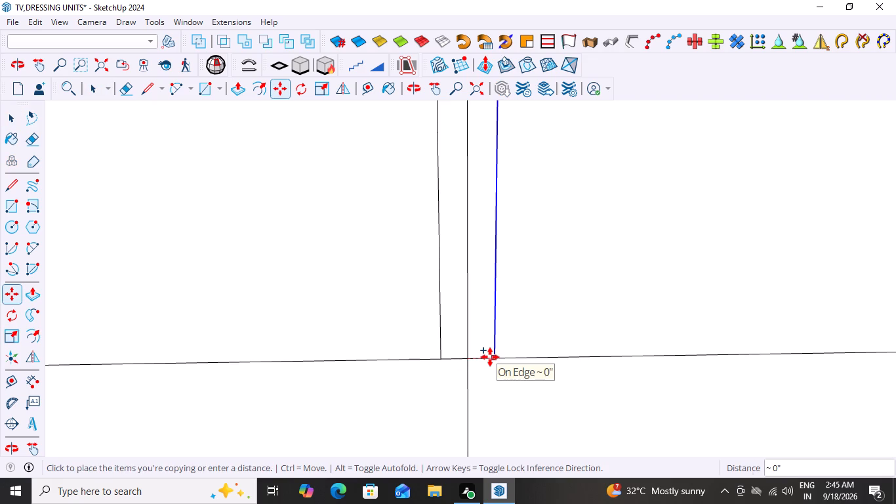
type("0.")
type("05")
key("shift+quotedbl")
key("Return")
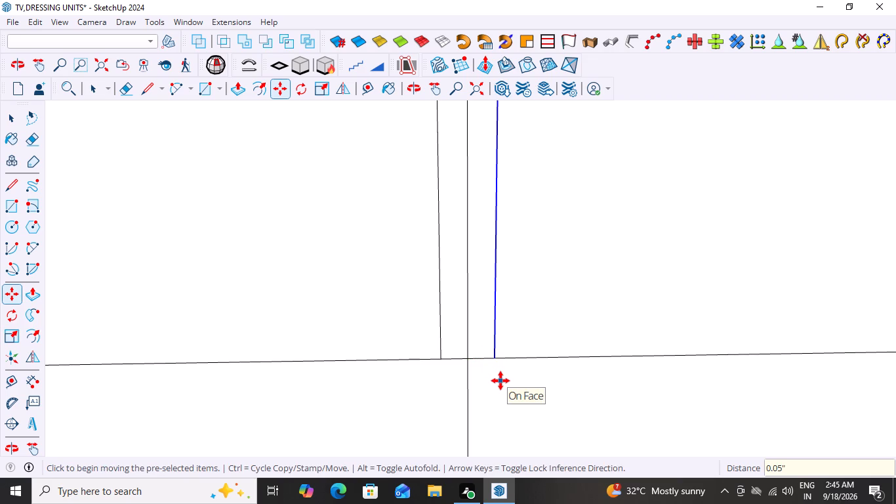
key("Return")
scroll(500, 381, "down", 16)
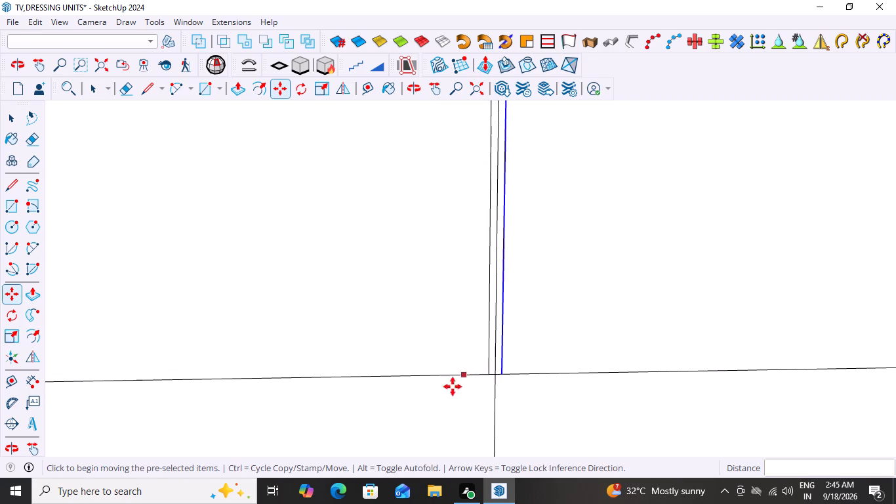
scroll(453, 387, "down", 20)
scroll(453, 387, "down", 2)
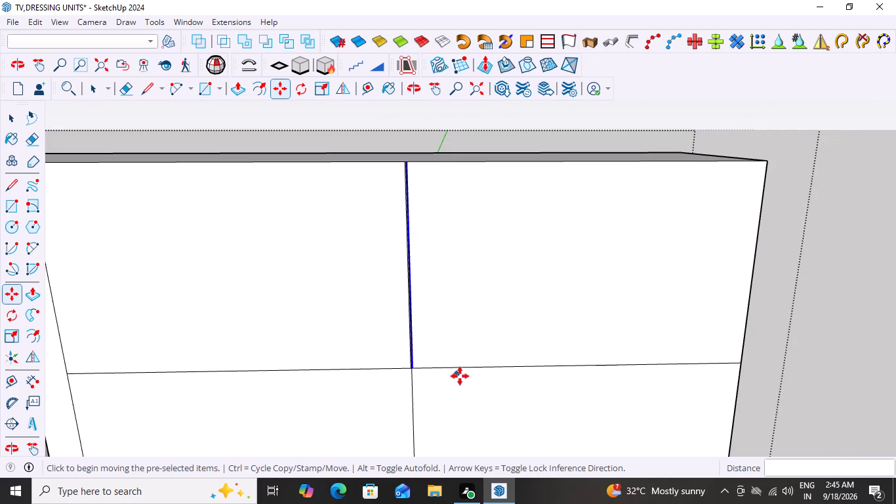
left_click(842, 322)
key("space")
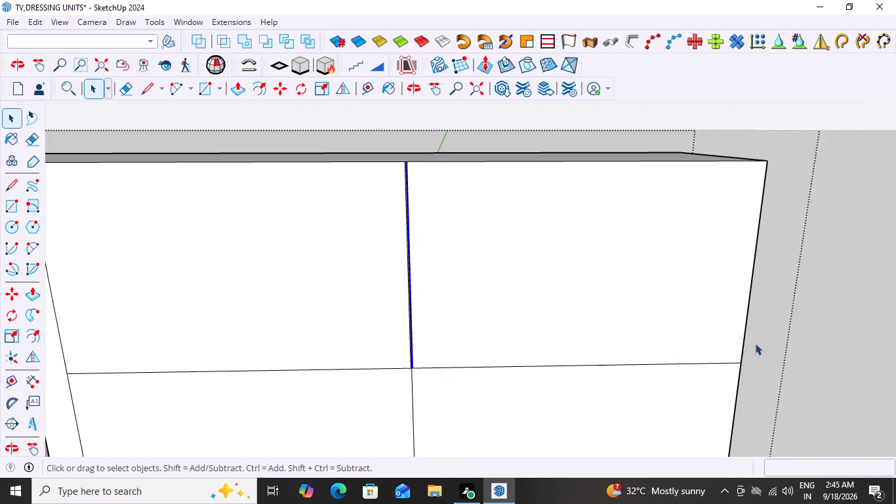
Examine the closely spaced vertical lines between the top panels and where they meet the horizontal dividing line.
middle_click_drag(478, 339, 534, 319)
scroll(415, 362, "up", 11)
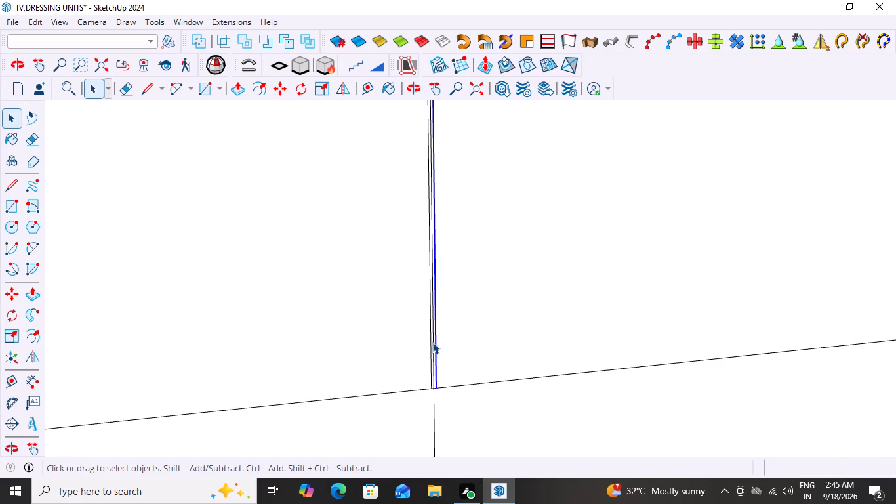
scroll(432, 342, "up", 3)
scroll(432, 342, "down", 20)
scroll(432, 342, "down", 4)
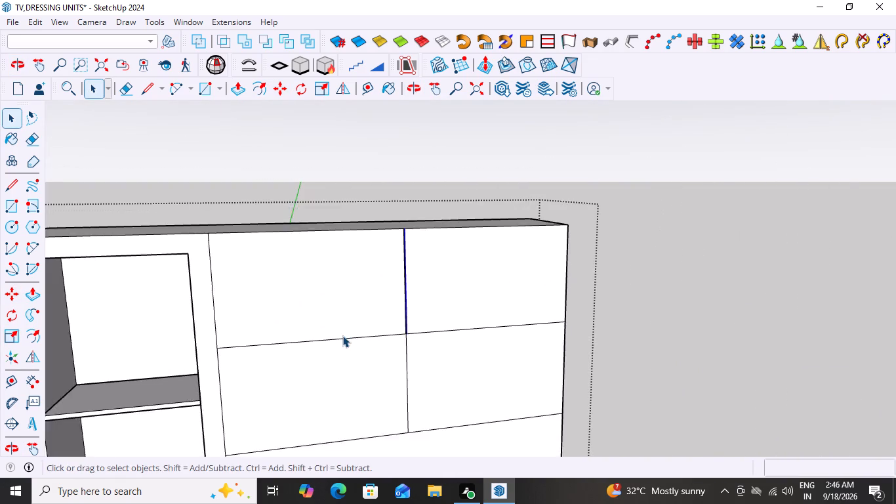
scroll(342, 335, "down", 3)
middle_click_drag(421, 350, 356, 335)
scroll(385, 319, "up", 4)
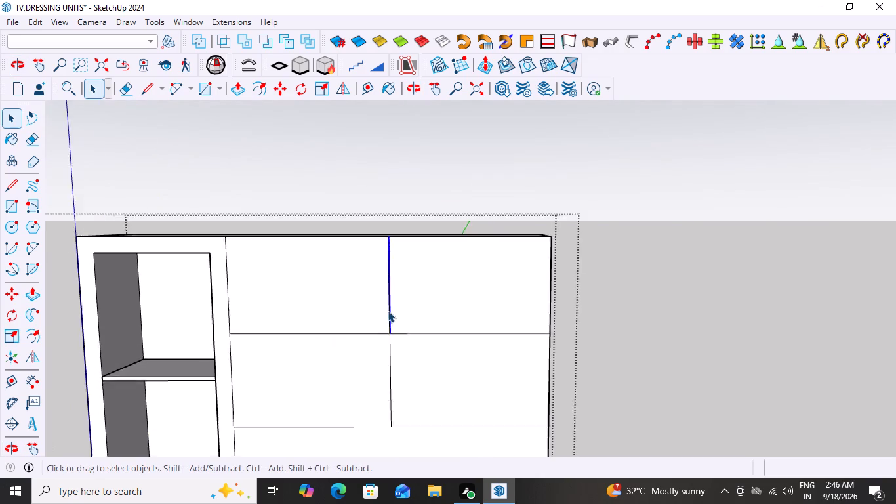
scroll(388, 310, "up", 20)
scroll(388, 310, "up", 2)
scroll(409, 406, "up", 2)
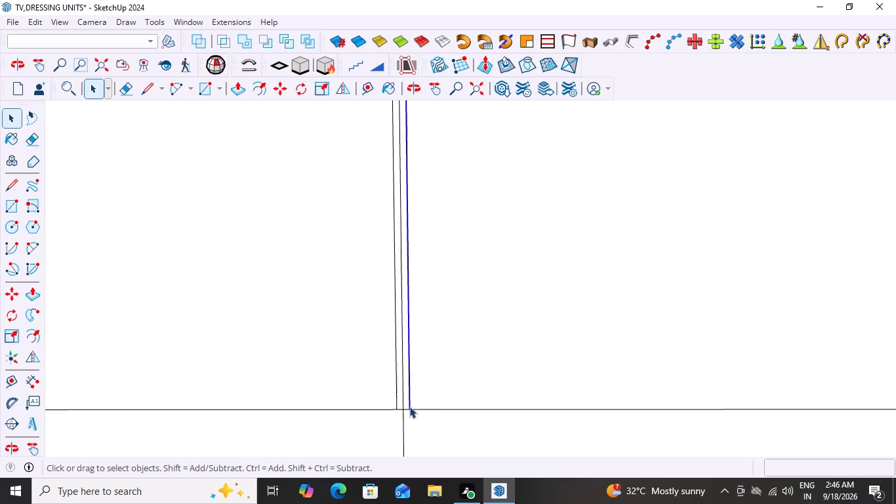
scroll(409, 406, "up", 9)
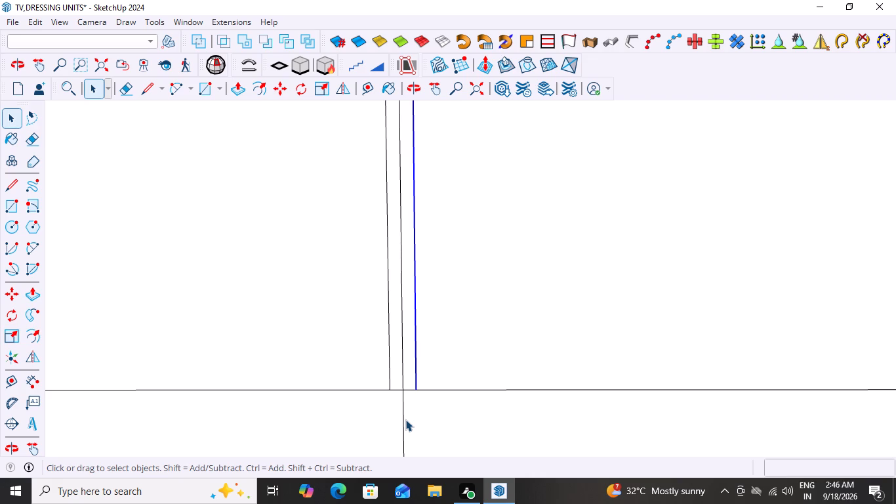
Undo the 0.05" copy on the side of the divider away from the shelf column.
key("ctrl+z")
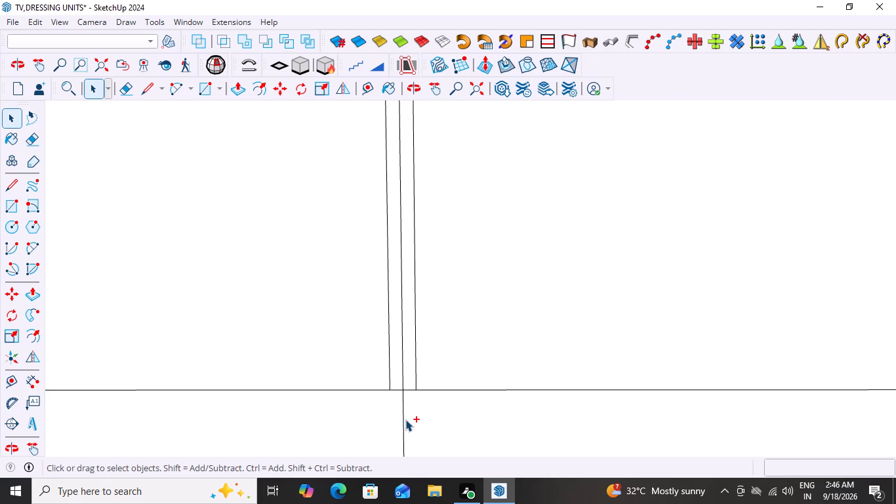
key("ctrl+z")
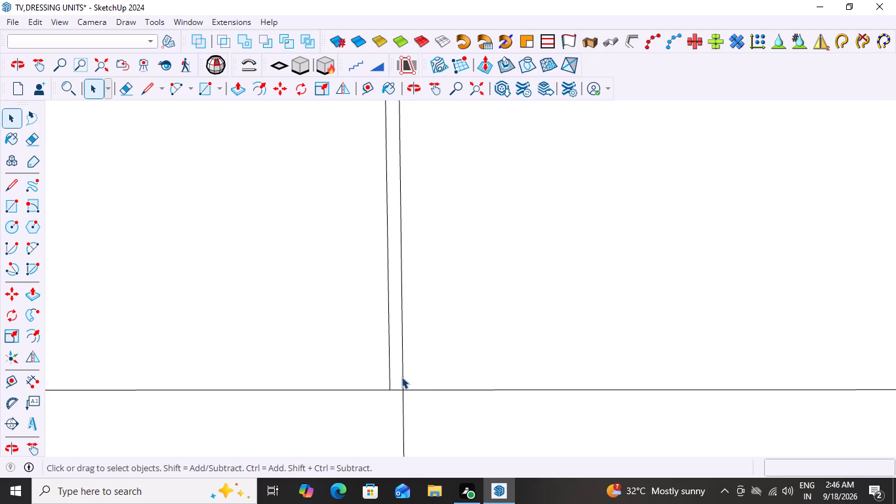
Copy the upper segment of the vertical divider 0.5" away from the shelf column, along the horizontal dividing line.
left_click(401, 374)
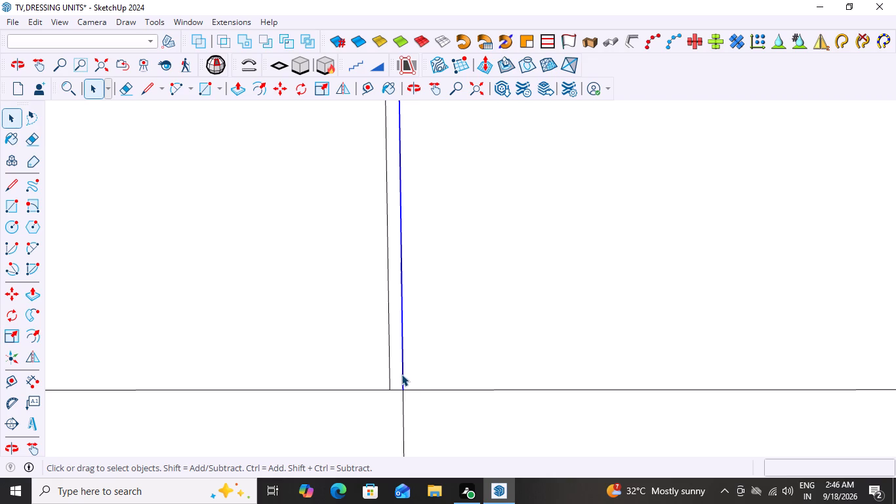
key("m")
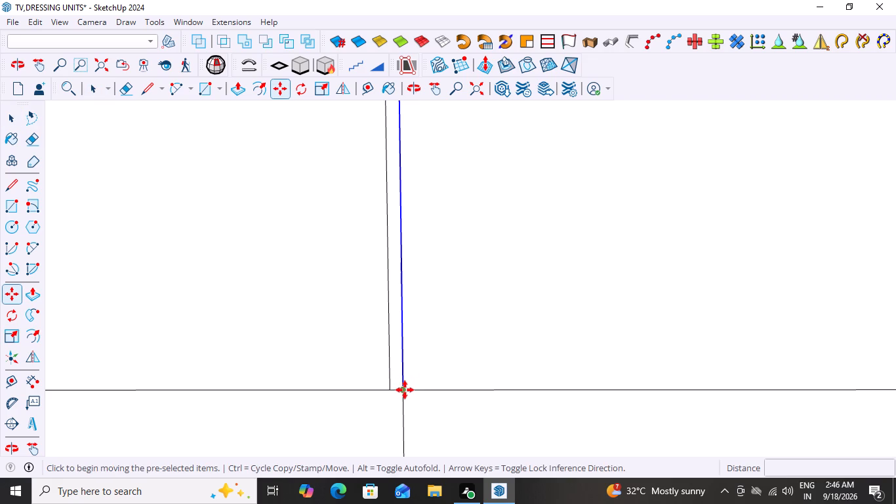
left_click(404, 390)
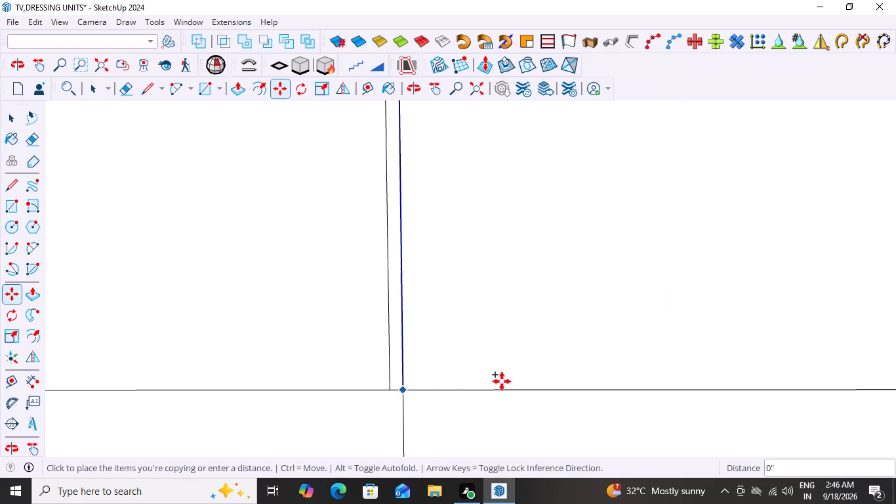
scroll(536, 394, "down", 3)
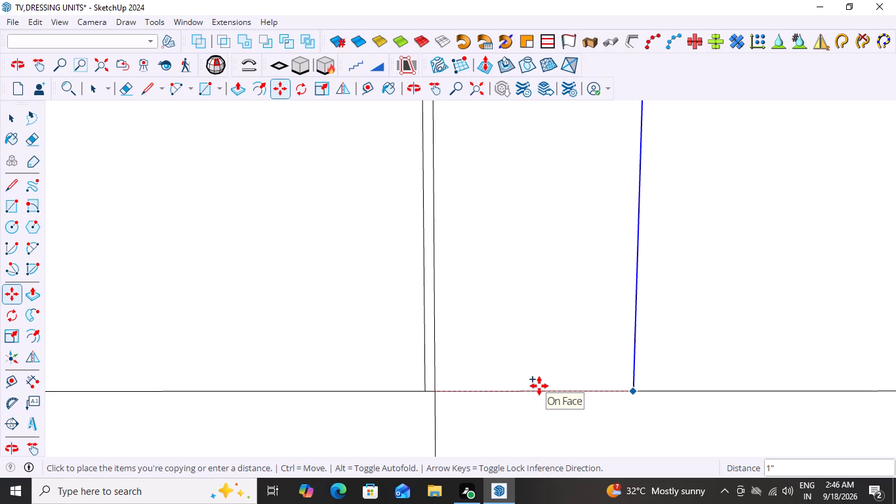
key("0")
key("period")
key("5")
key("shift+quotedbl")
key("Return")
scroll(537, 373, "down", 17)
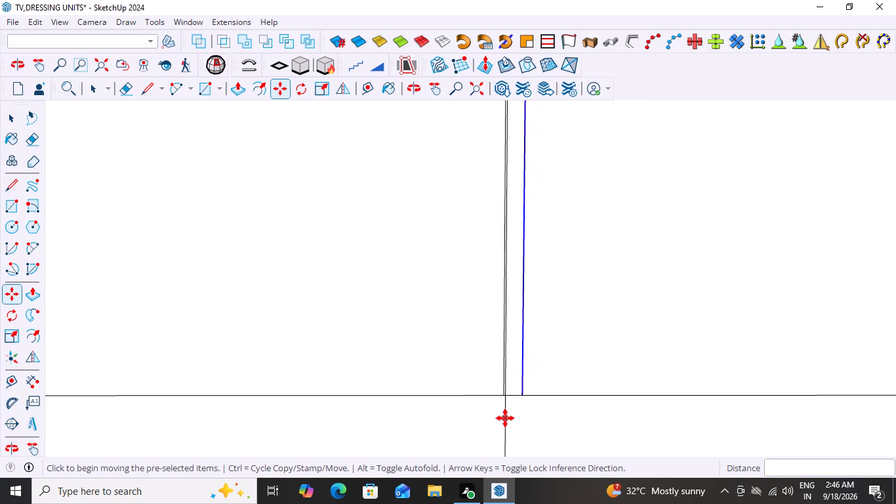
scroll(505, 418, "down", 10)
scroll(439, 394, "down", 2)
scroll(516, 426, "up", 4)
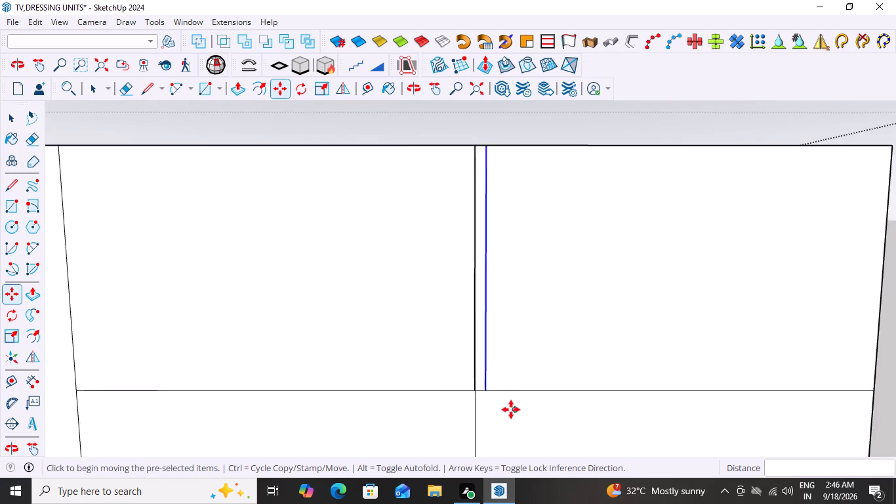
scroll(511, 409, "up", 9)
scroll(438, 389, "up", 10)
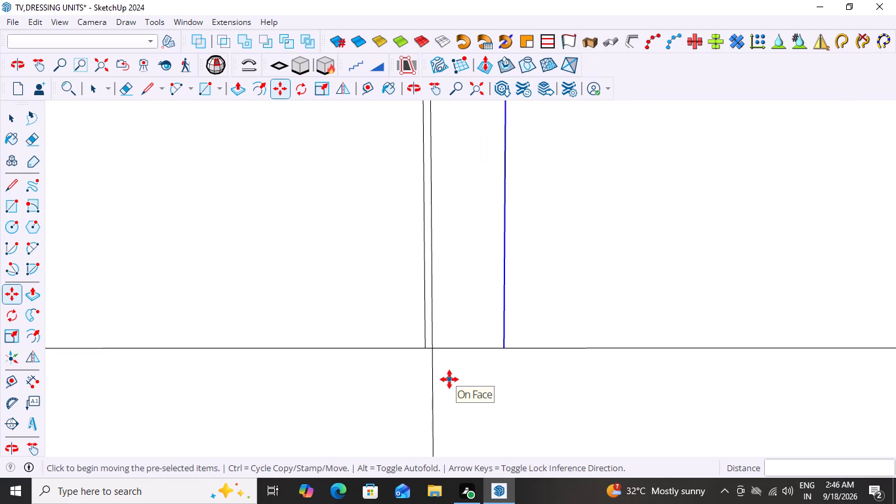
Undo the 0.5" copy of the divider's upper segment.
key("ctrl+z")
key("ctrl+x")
Copy the upper segment of the vertical divider between the top panels 0.1" away from the shelf column.
scroll(447, 354, "up", 7)
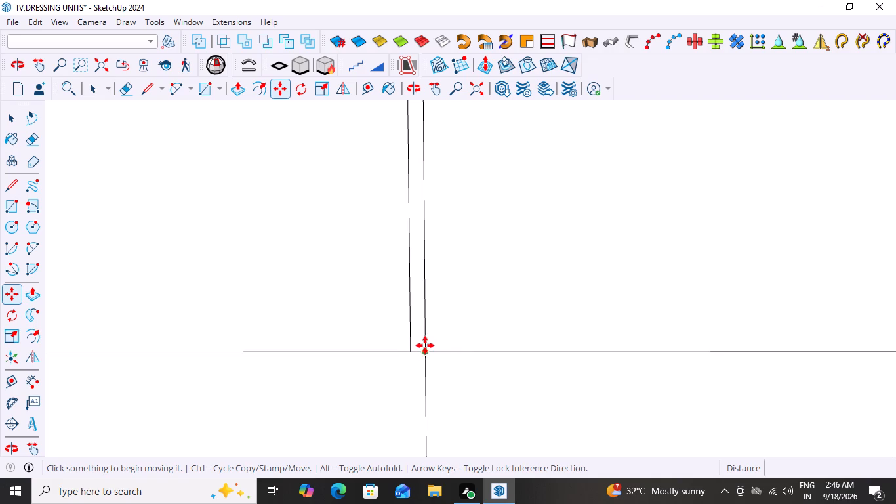
left_click(425, 341)
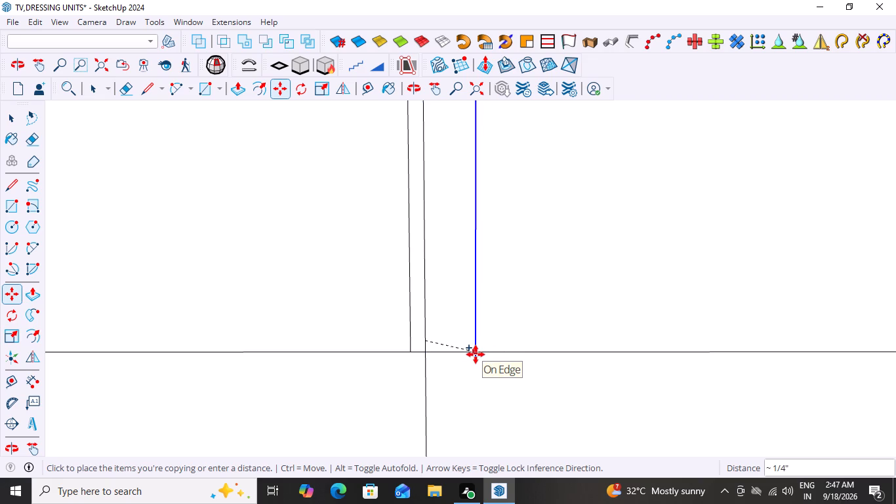
type("0.")
key("1")
key("shift+quotedbl")
key("Return")
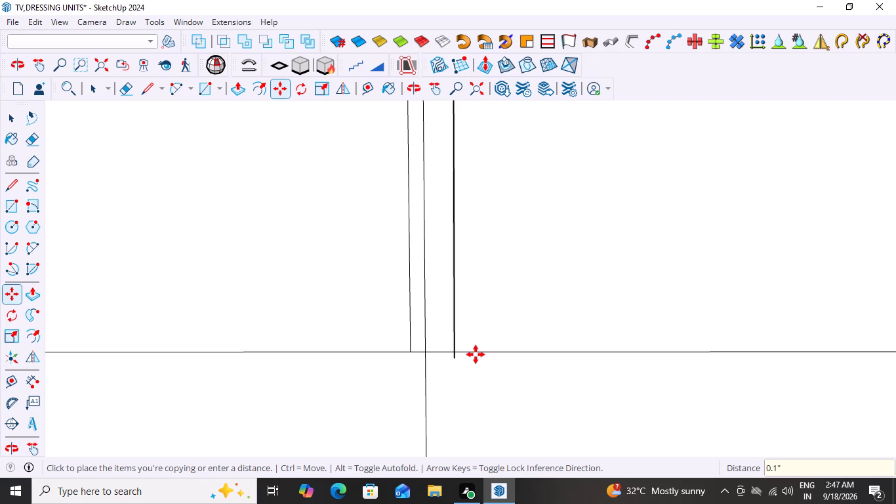
scroll(478, 360, "down", 20)
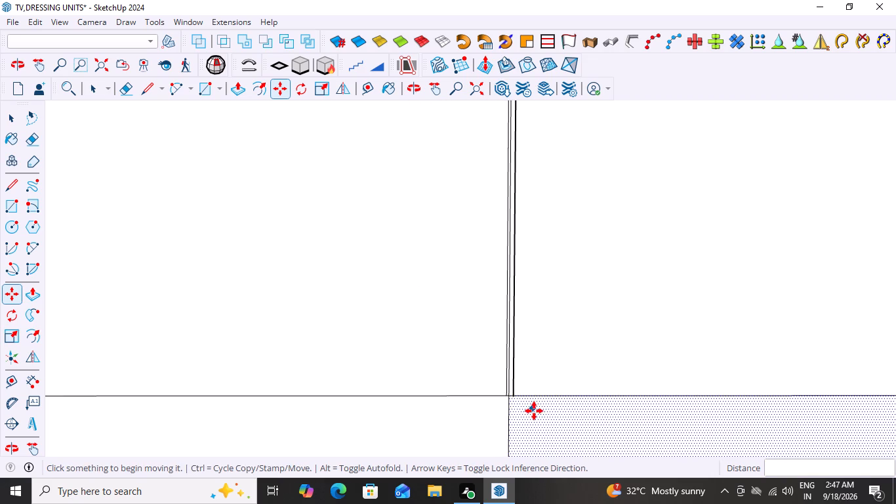
scroll(536, 415, "down", 10)
scroll(561, 460, "up", 3)
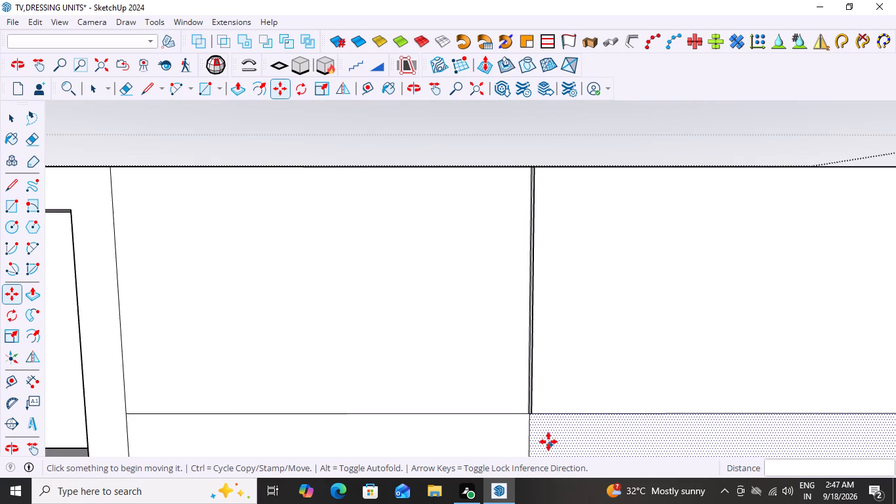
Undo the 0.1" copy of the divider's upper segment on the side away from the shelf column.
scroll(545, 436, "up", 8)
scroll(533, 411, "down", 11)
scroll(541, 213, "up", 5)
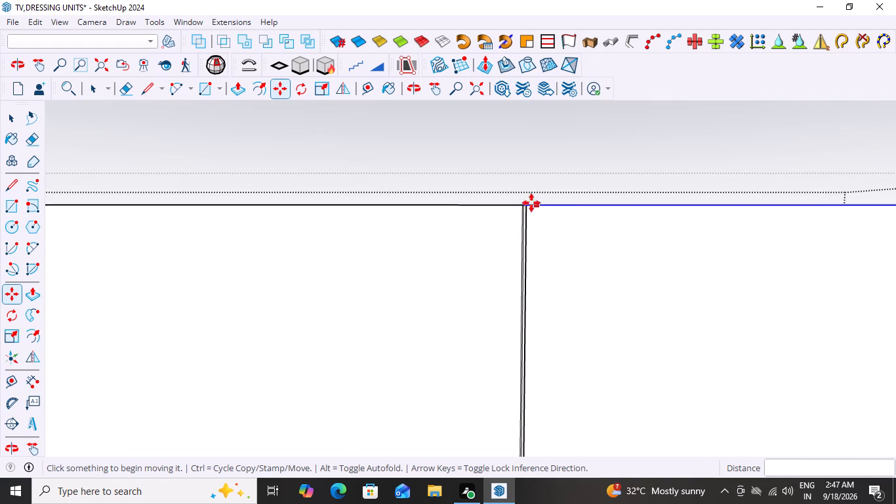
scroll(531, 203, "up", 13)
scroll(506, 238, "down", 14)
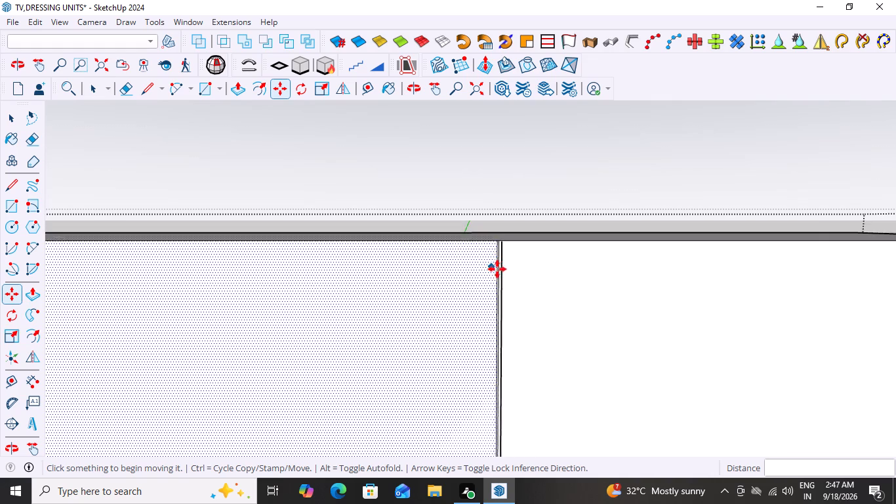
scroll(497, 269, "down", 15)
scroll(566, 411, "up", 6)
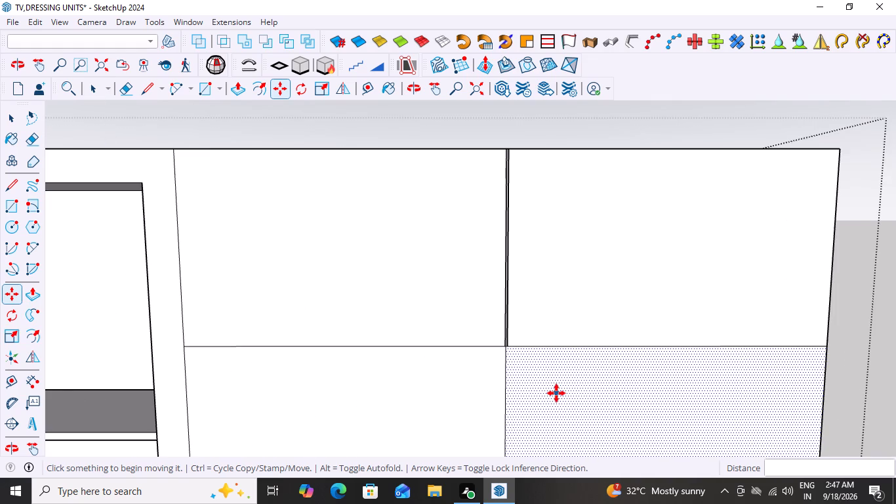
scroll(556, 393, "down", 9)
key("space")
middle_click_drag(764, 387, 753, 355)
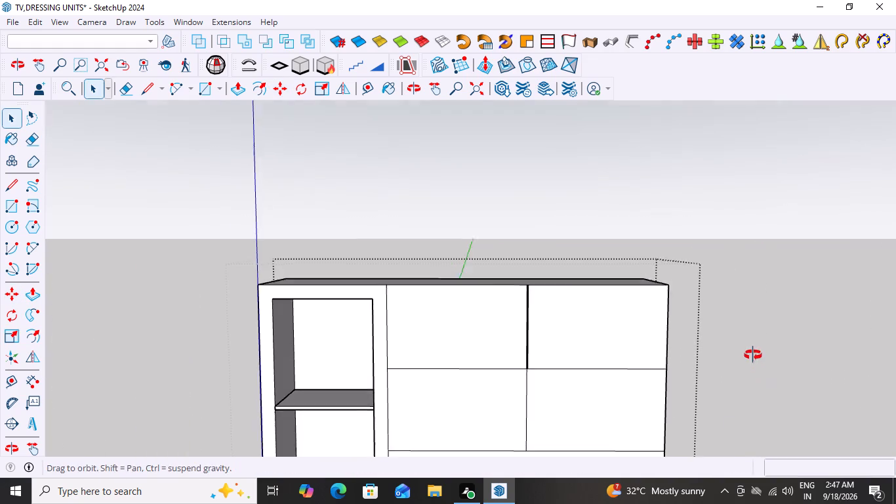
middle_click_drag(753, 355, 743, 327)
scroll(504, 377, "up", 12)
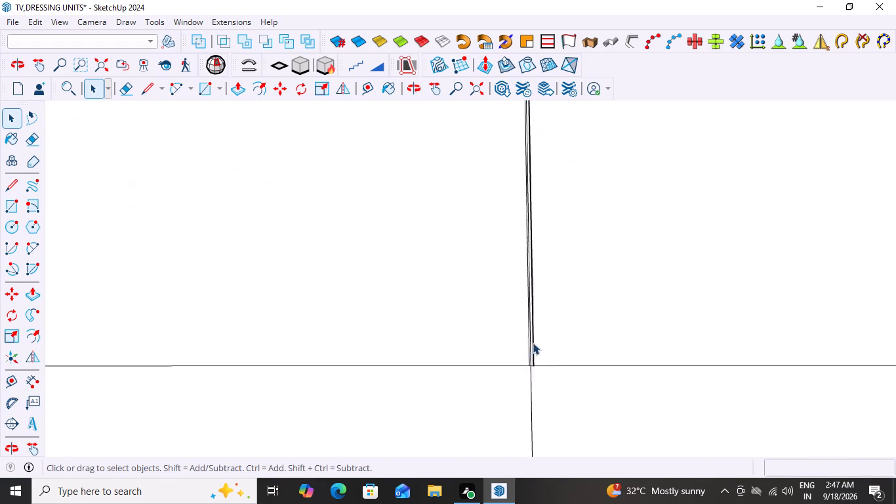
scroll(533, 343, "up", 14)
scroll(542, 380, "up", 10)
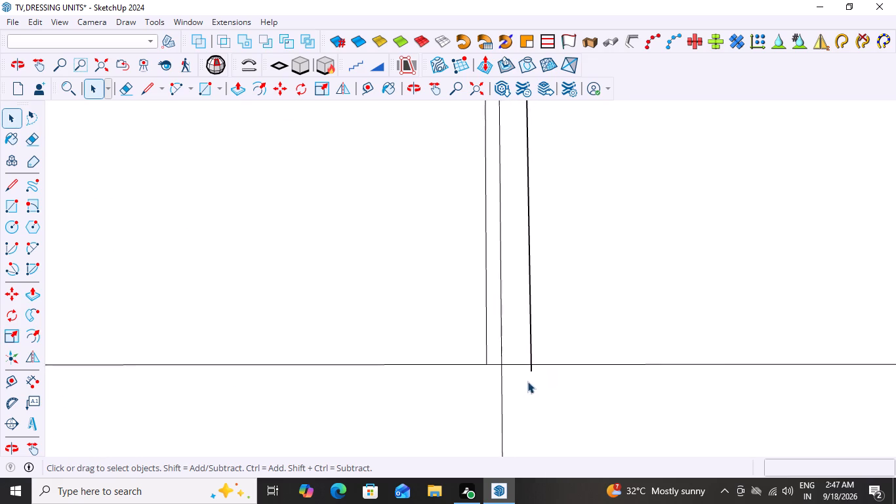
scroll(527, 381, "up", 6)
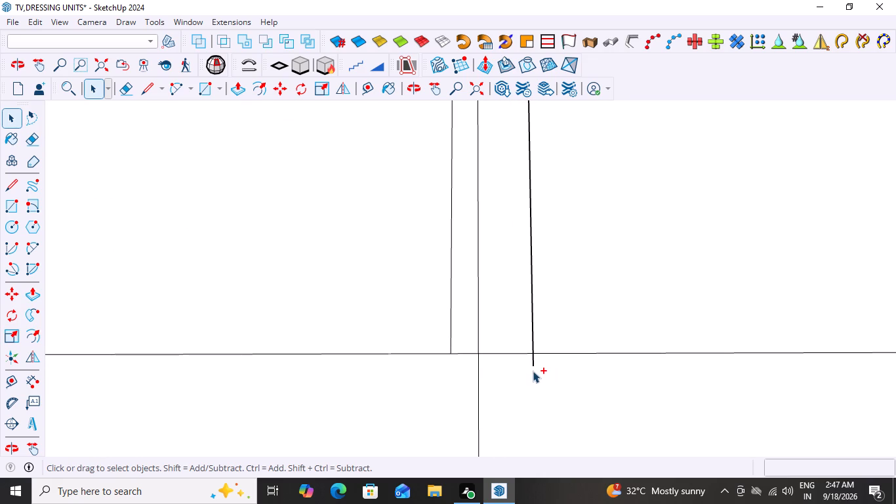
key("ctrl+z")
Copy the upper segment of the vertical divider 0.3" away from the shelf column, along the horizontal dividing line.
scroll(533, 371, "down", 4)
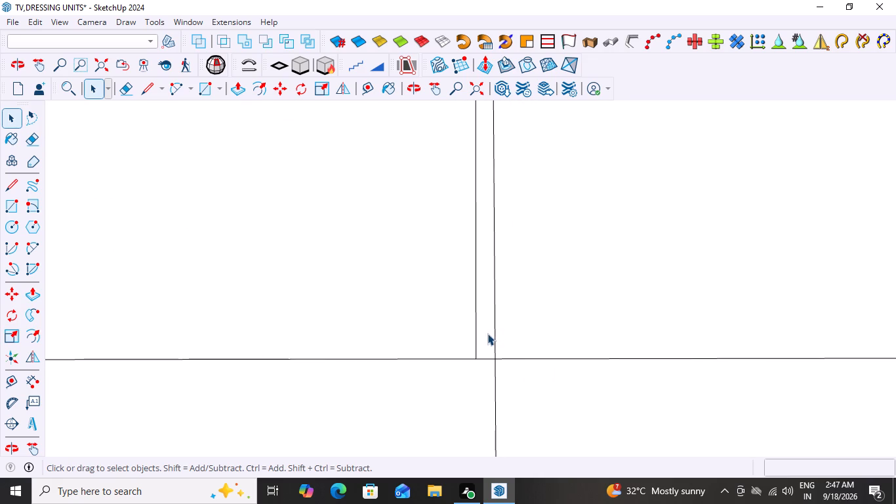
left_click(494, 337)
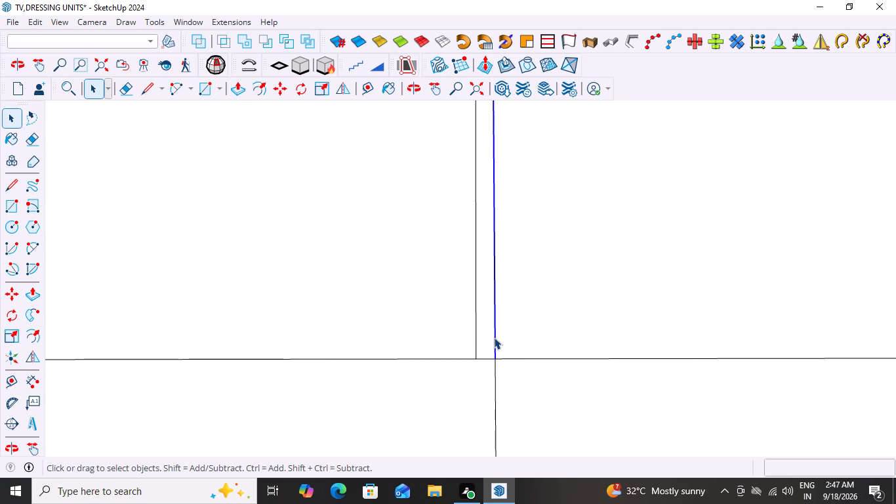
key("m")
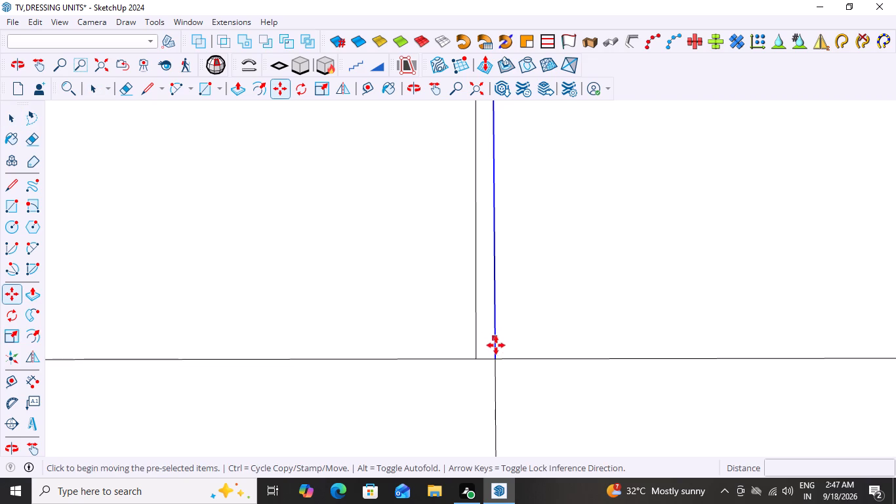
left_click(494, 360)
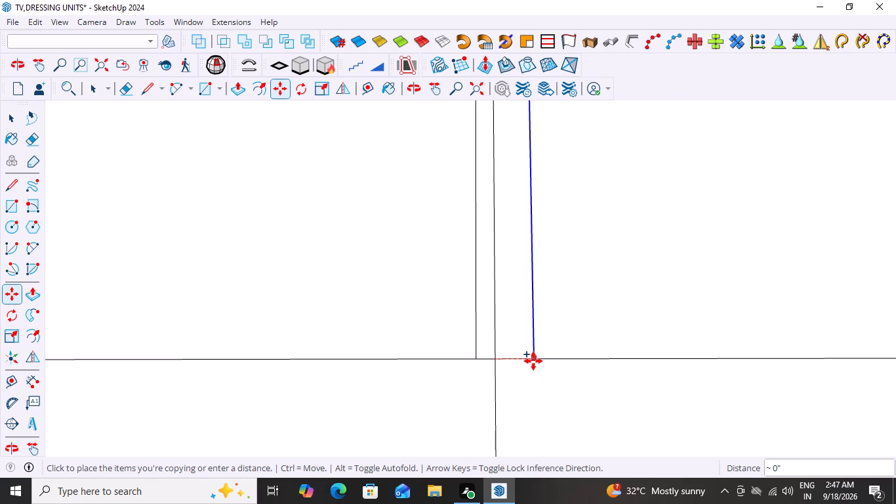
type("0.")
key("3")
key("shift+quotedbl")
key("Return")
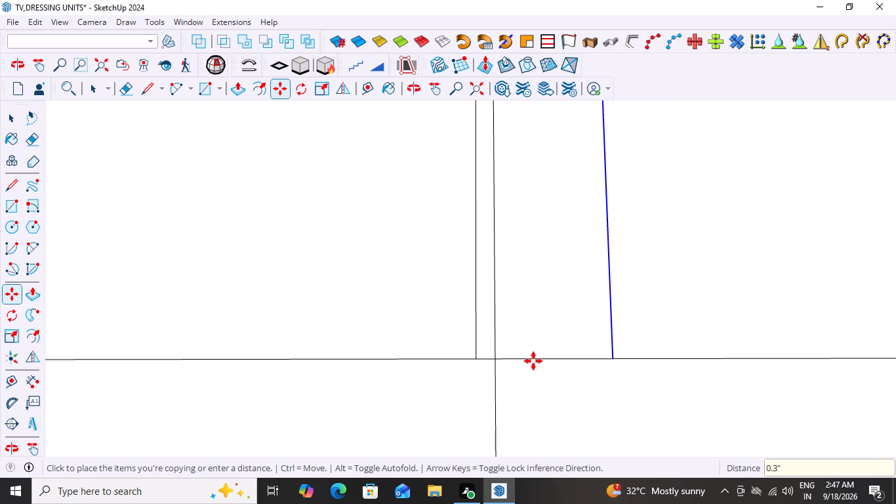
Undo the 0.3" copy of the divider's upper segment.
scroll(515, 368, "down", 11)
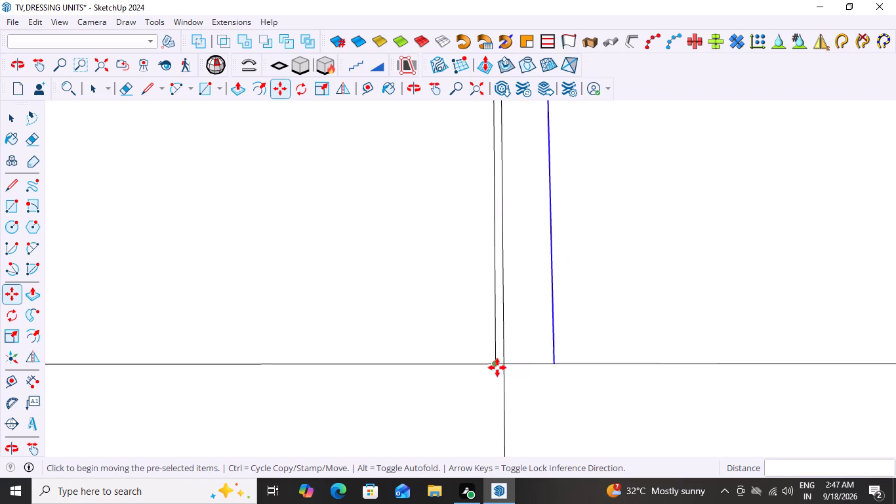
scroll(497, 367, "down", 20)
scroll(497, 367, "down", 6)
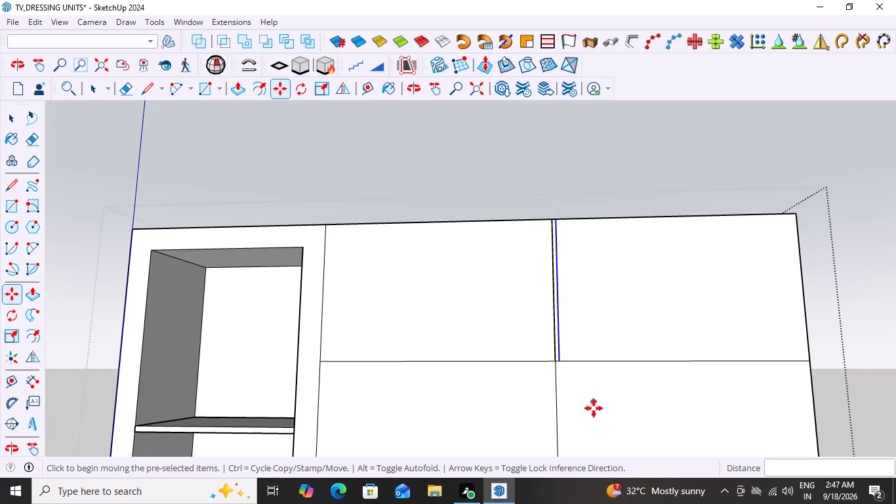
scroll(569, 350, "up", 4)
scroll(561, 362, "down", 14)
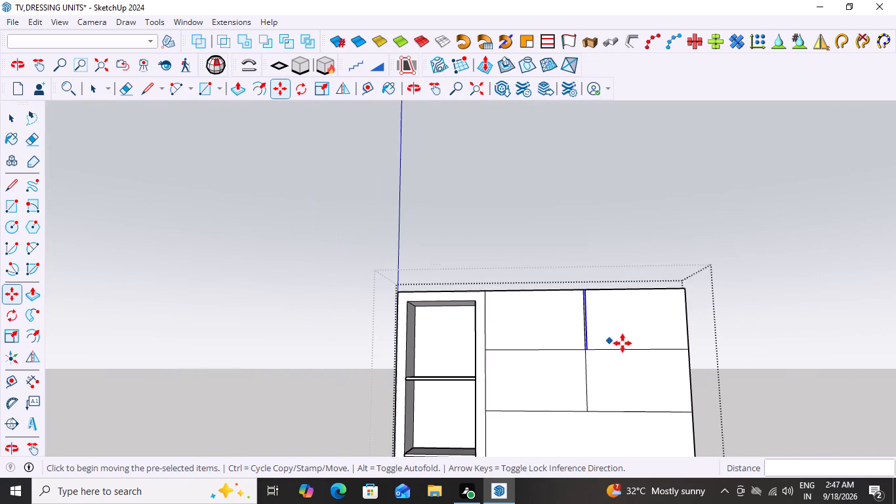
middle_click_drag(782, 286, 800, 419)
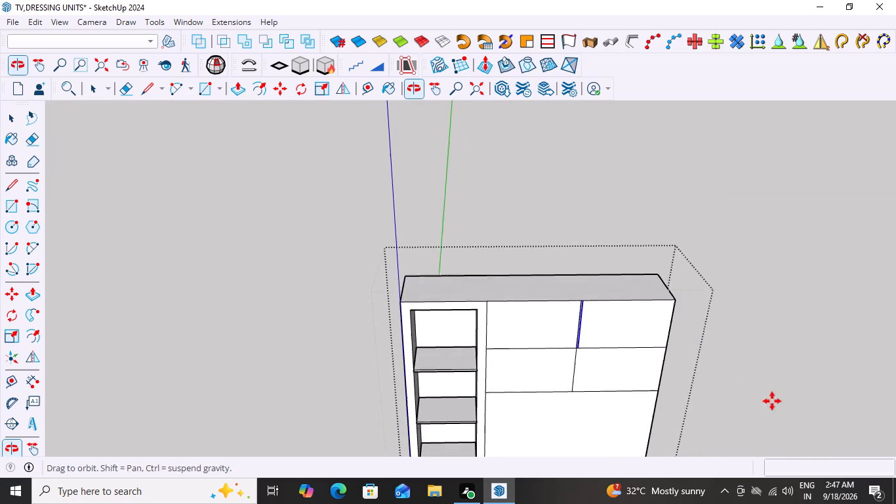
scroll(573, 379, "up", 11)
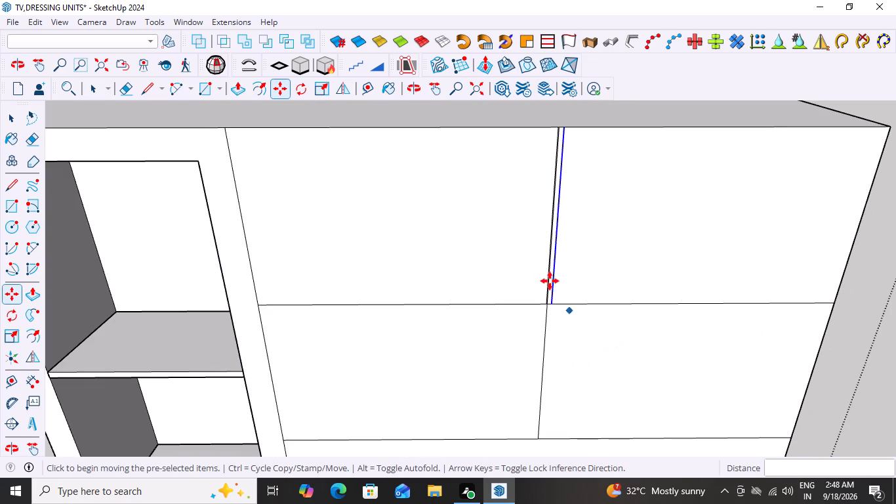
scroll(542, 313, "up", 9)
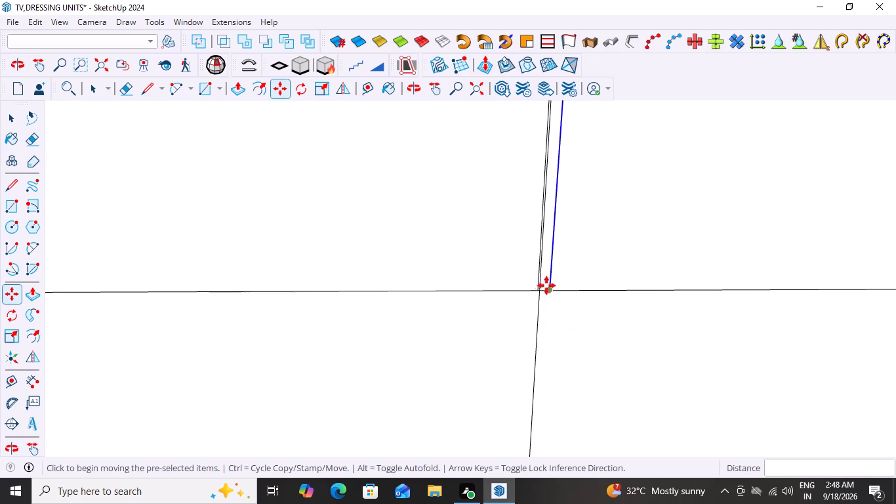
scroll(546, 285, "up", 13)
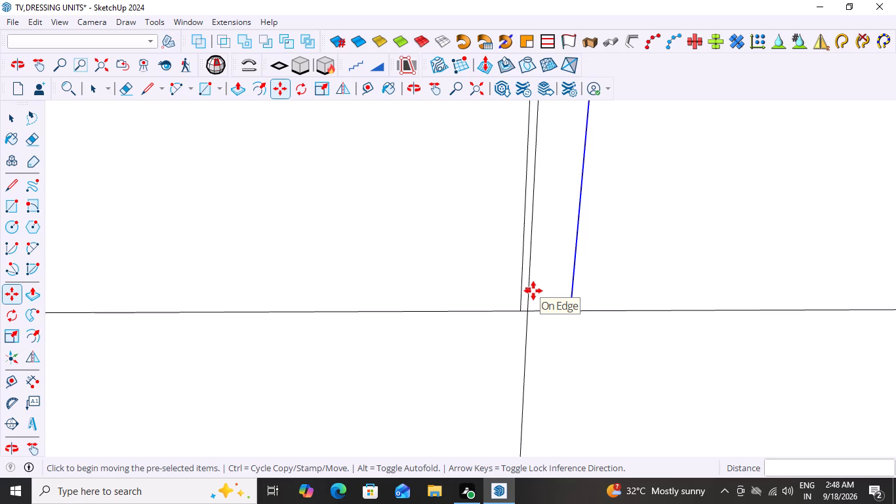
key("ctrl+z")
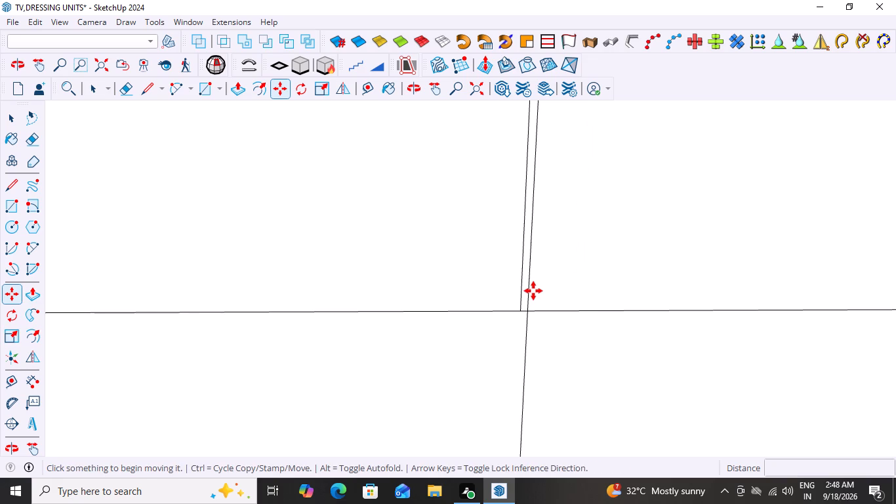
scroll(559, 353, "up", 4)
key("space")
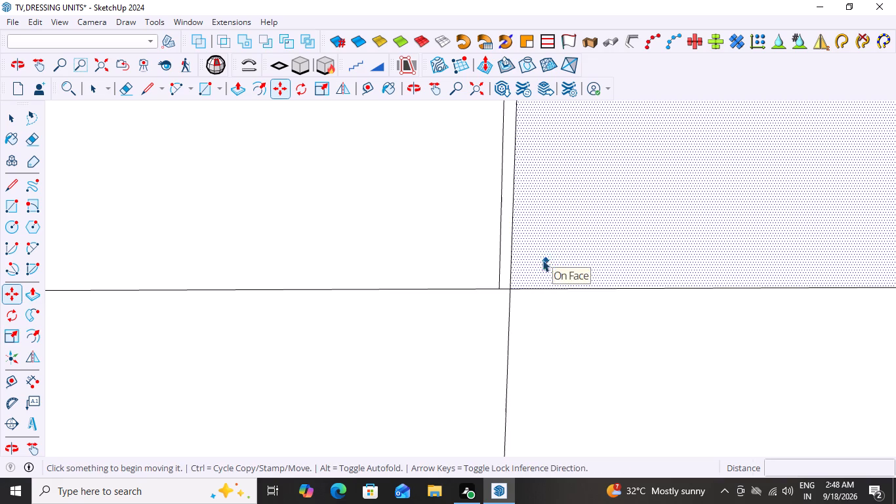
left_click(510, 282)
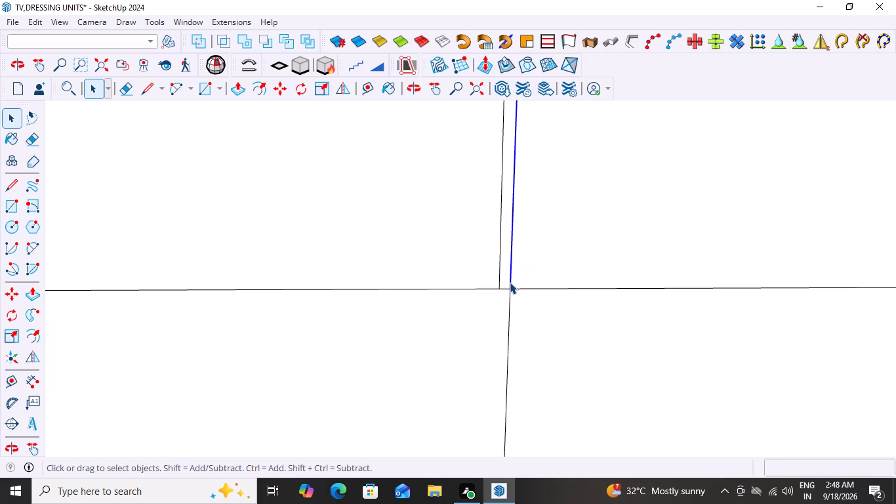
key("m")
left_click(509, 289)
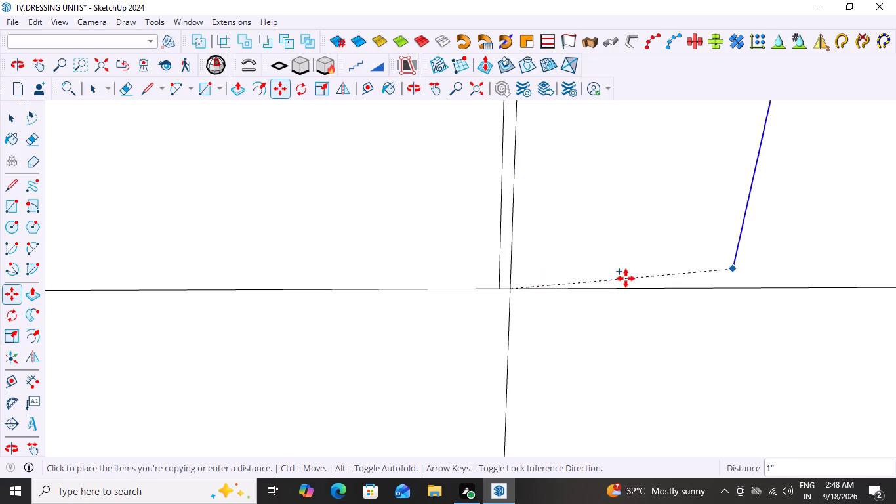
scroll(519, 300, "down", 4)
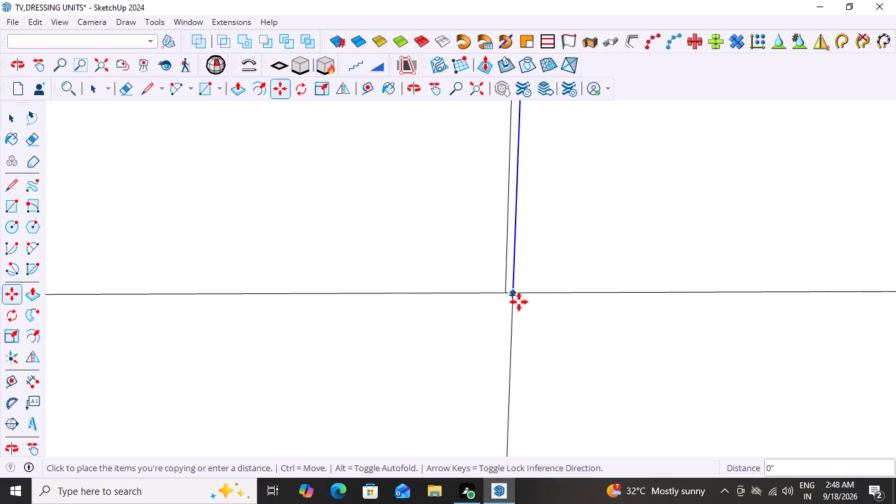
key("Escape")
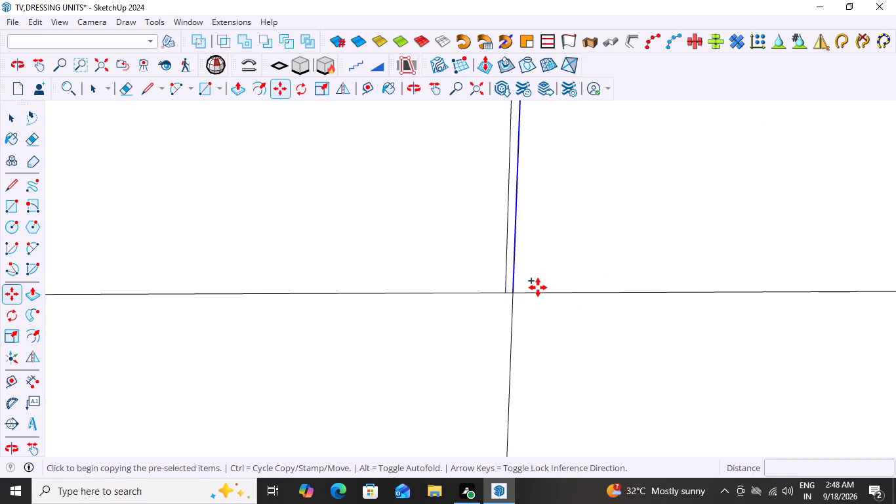
Copy the upper segment of the vertical divider 0.1" away from the shelf column, along the horizontal dividing line.
scroll(538, 287, "down", 20)
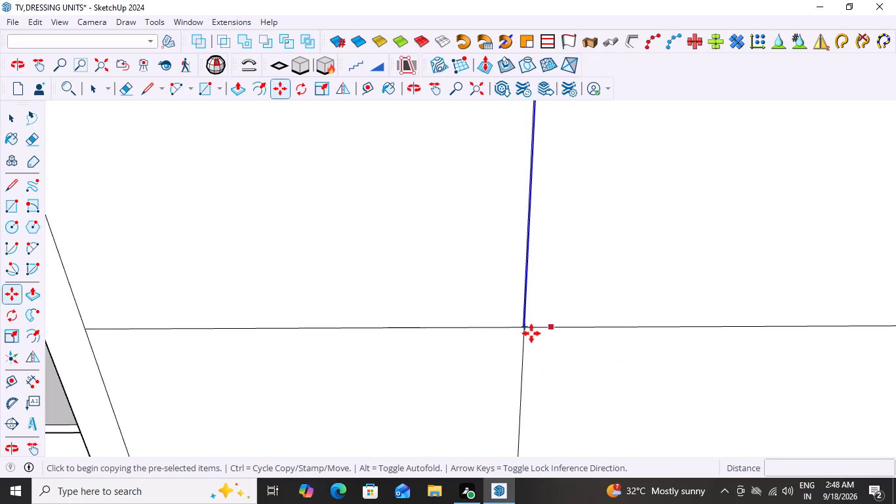
scroll(531, 333, "up", 8)
key("space")
scroll(523, 329, "up", 11)
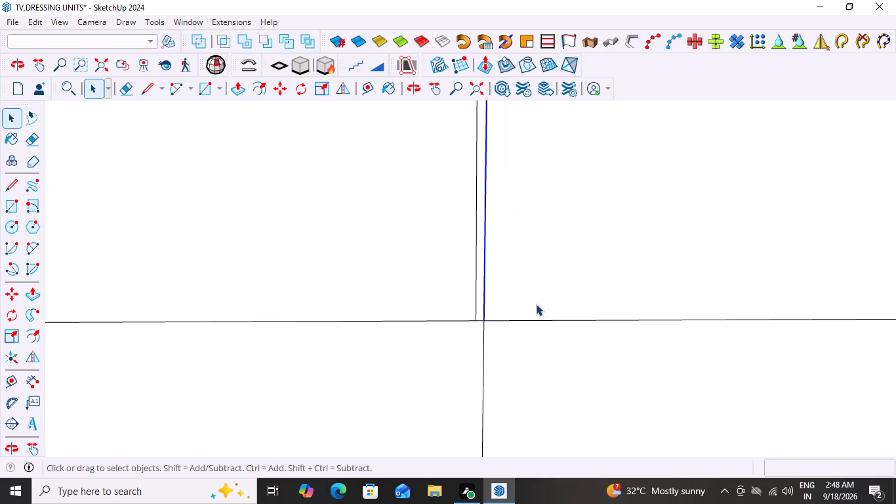
key("m")
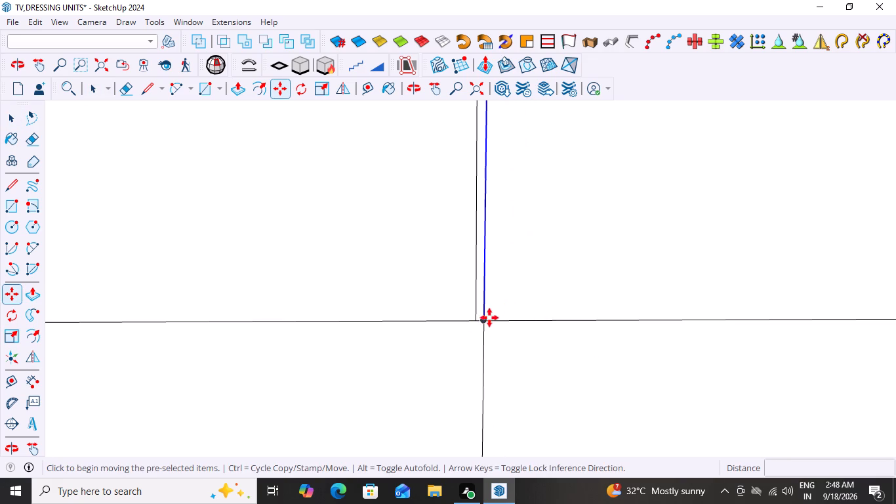
left_click(484, 321)
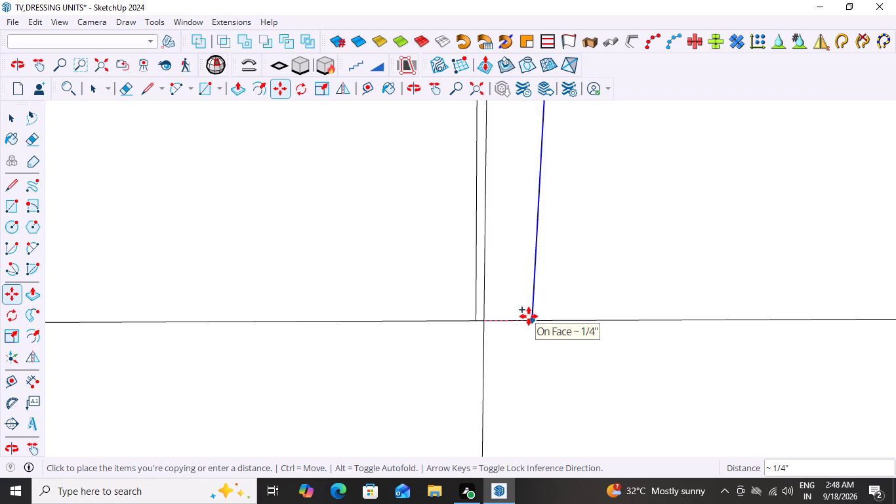
key("0")
key("period")
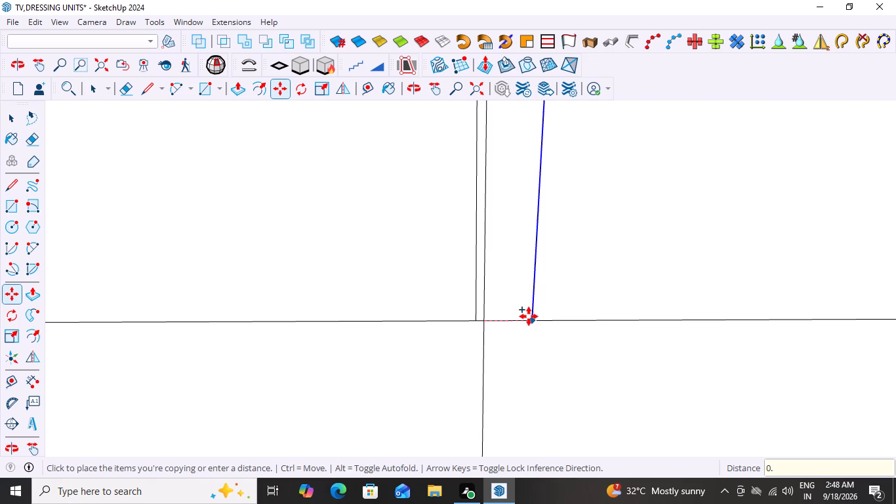
key("1")
key("shift+quotedbl")
key("Return")
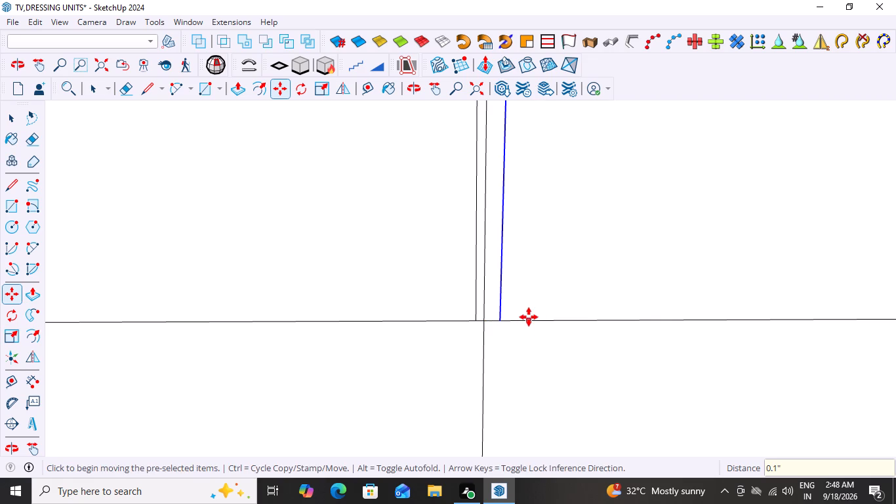
key("space")
left_click(501, 344)
scroll(502, 345, "down", 3)
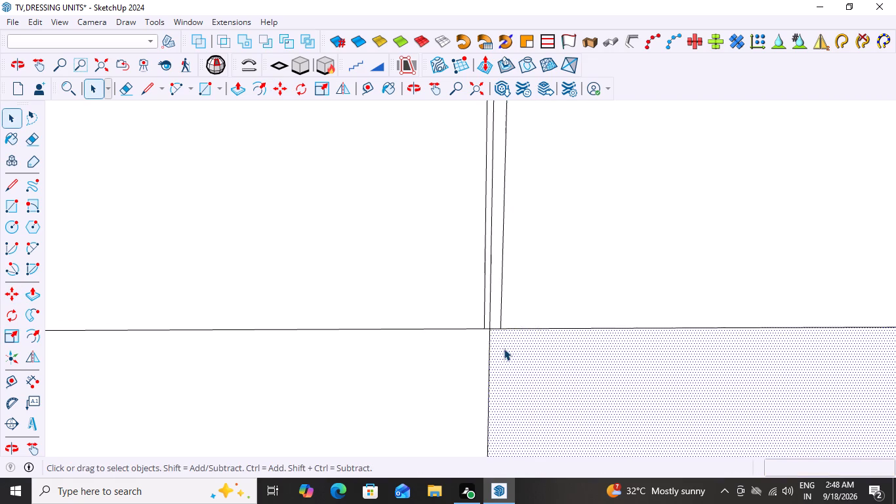
Delete the thin gap's vertical line on the shelf-column side of the divider's upper segment.
scroll(504, 348, "down", 20)
scroll(504, 348, "down", 3)
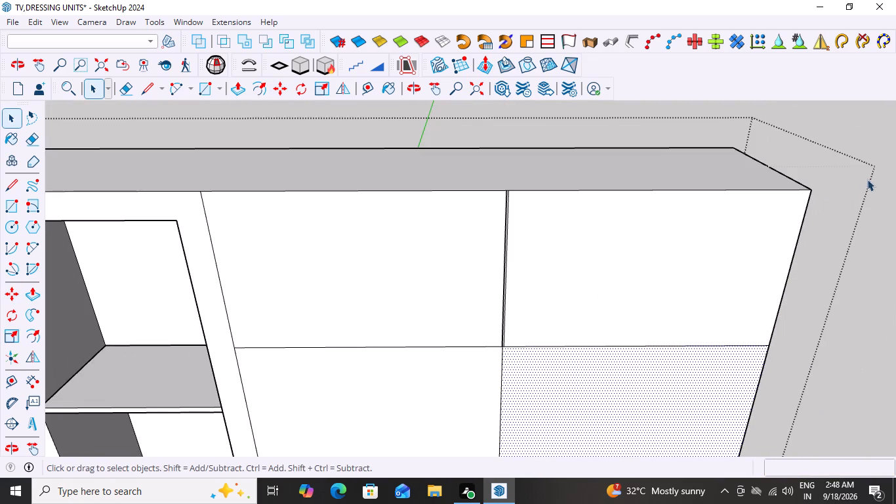
left_click(845, 114)
middle_click_drag(691, 214, 703, 190)
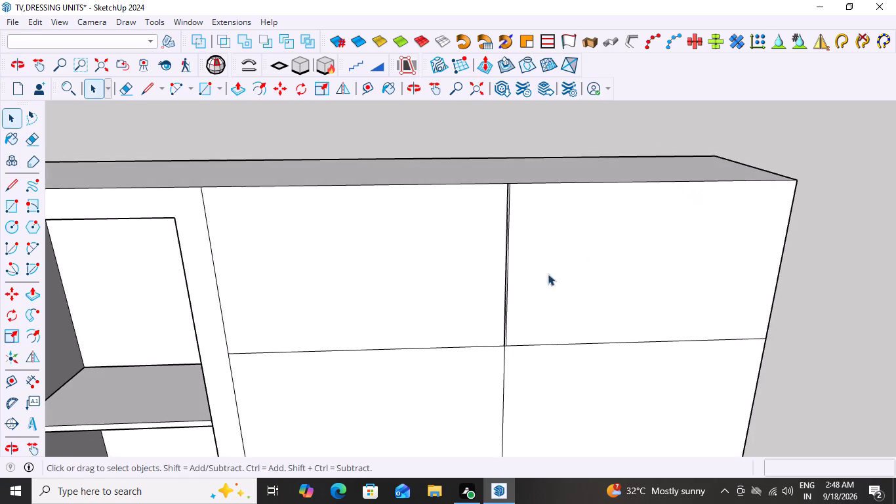
scroll(491, 365, "up", 8)
triple_click(435, 270)
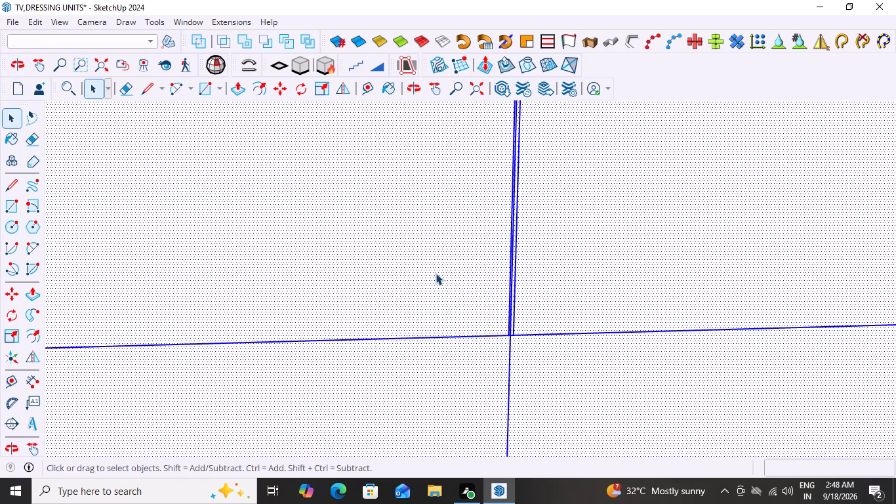
left_click(436, 273)
scroll(436, 273, "down", 13)
scroll(470, 320, "up", 5)
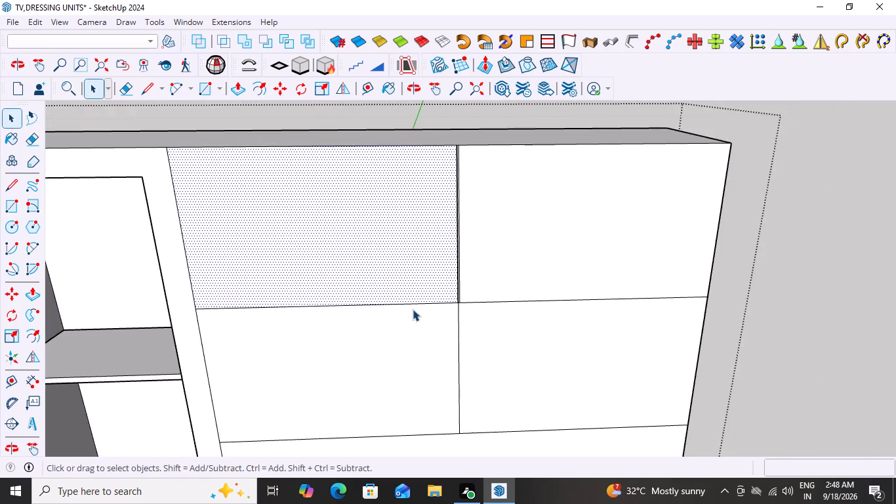
scroll(413, 309, "up", 19)
scroll(503, 322, "up", 5)
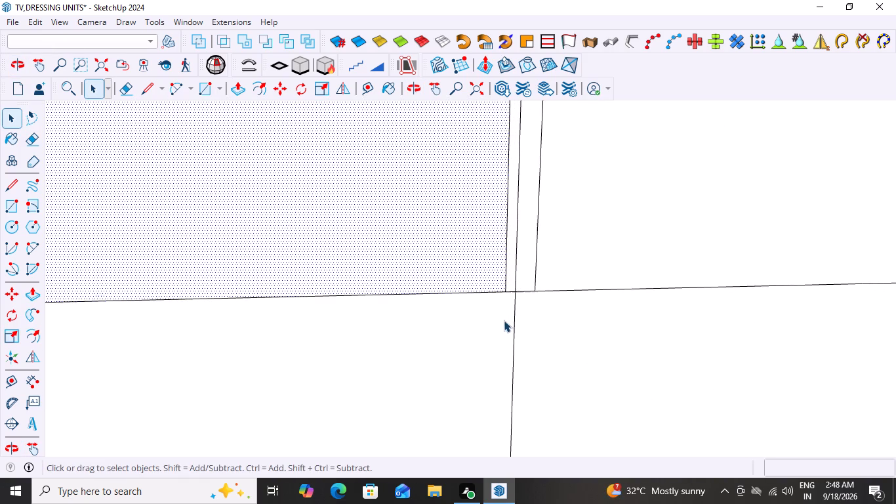
scroll(504, 320, "up", 1)
left_click(506, 282)
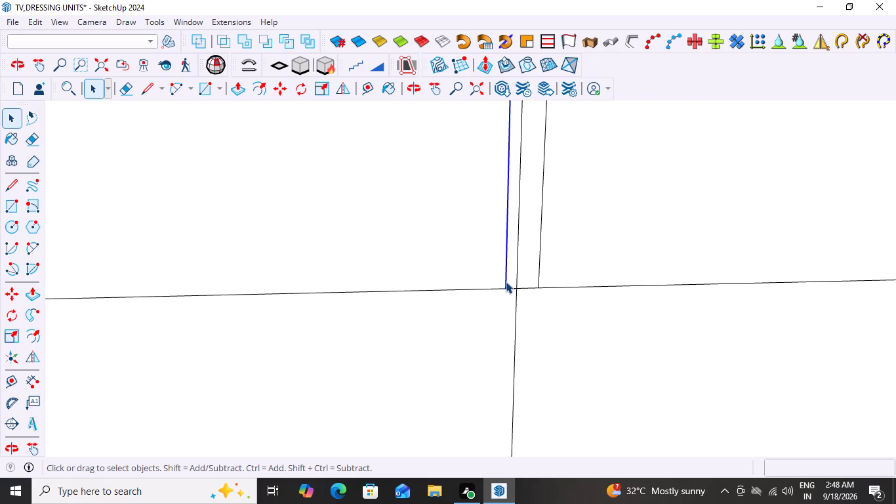
key("Delete")
Start copying the divider's upper segment from its lower endpoint on the horizontal dividing line.
scroll(506, 283, "down", 3)
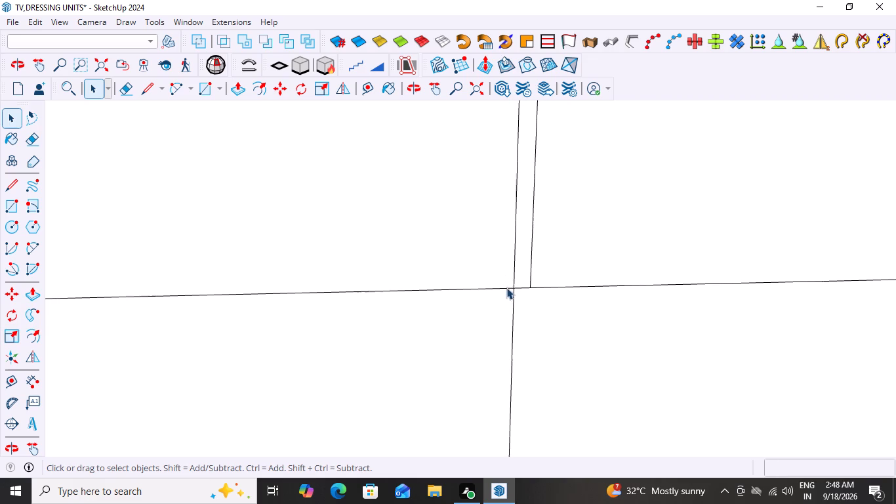
left_click(513, 276)
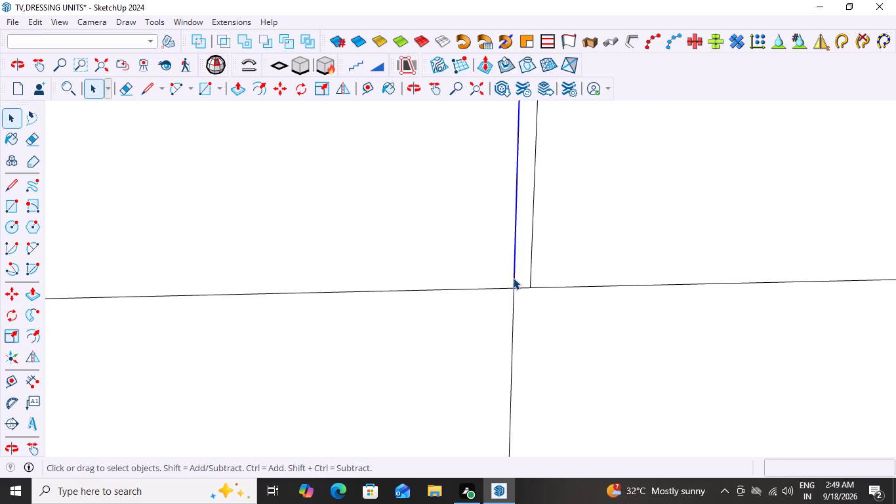
key("m")
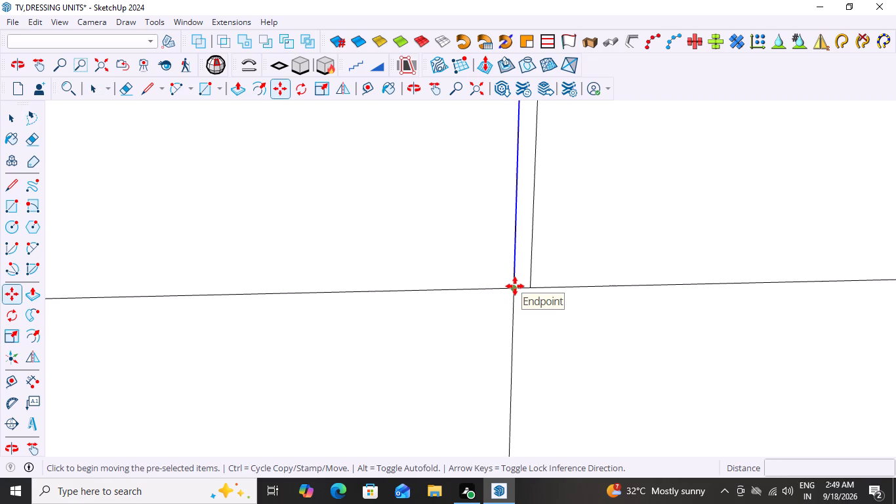
left_click(515, 286)
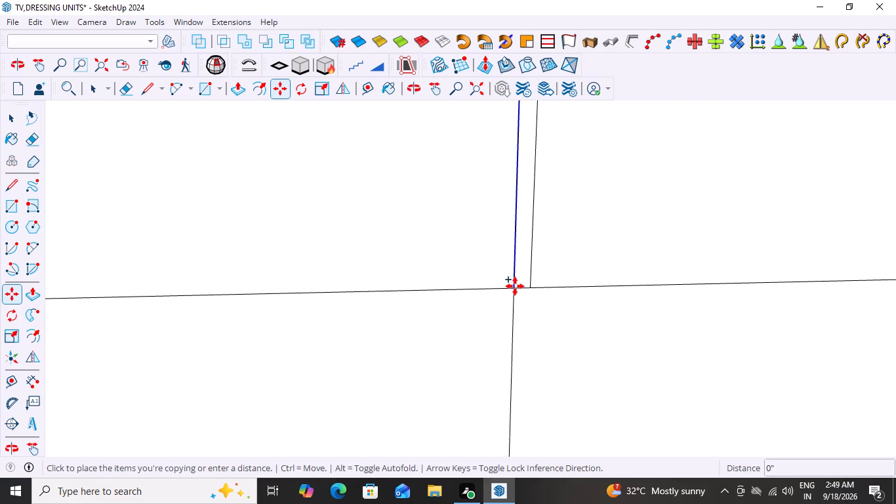